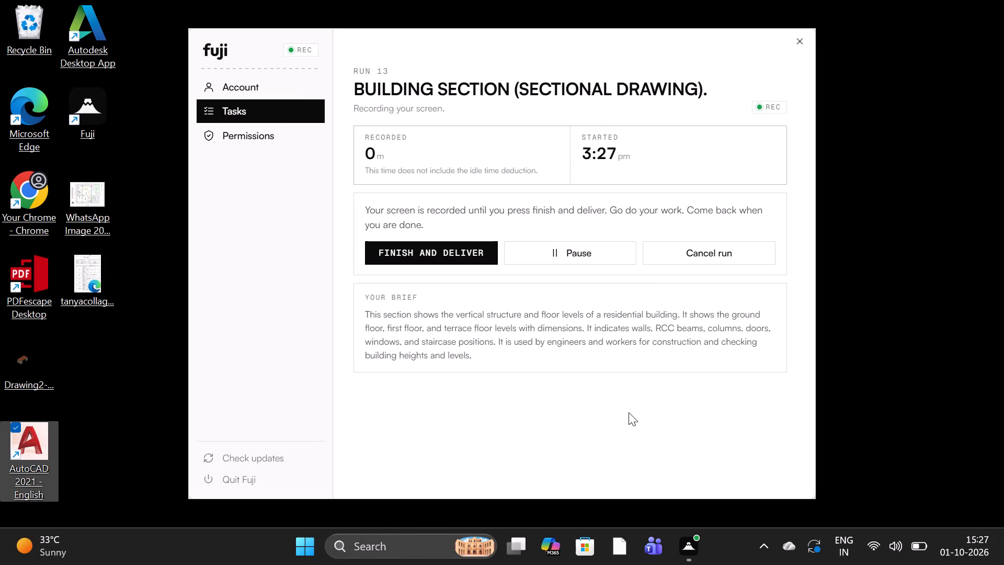
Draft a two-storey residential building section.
Launch AutoCAD 2021 from the desktop.
left_click(40, 460)
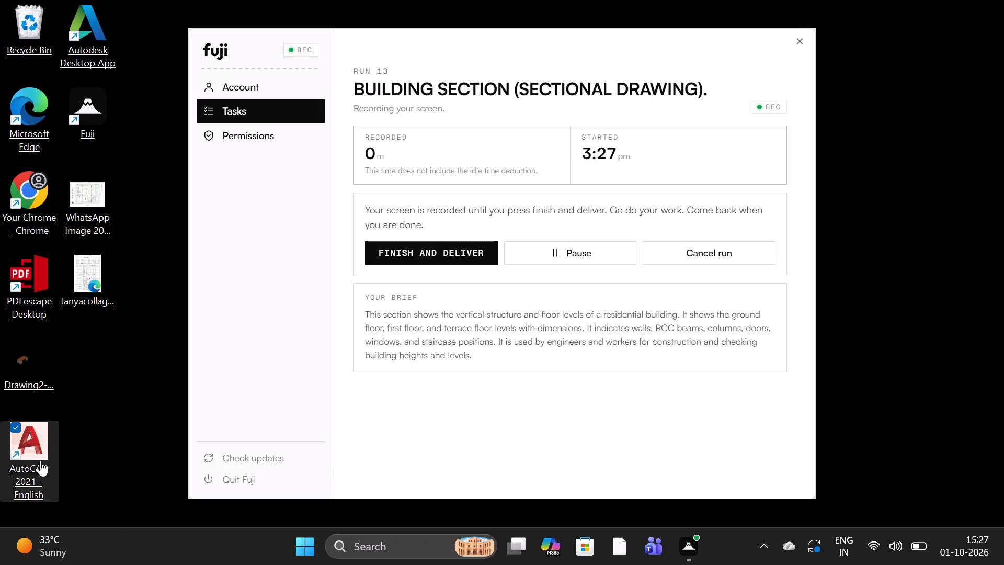
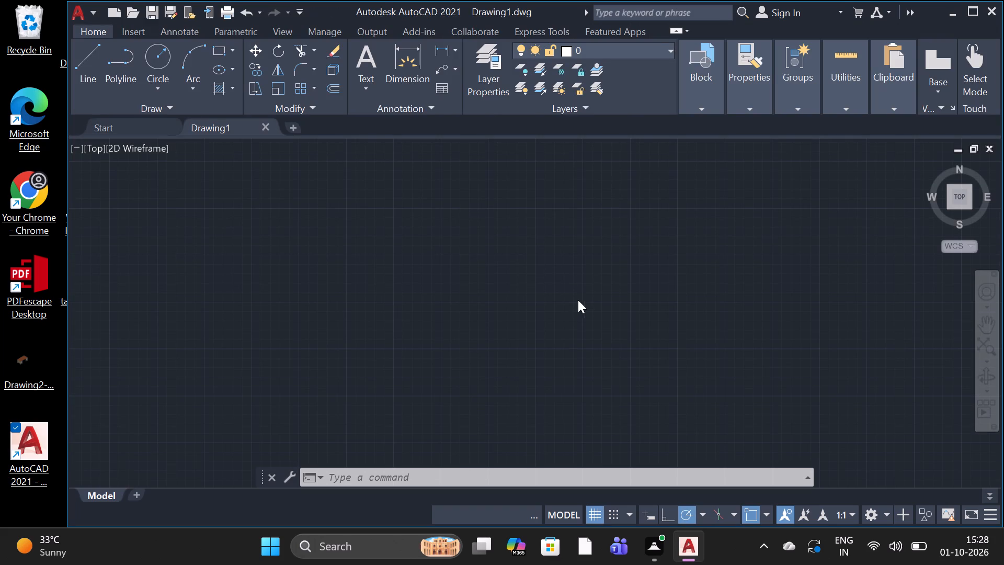
Turn on command-history logging with LOGFILEON.
left_click(484, 469)
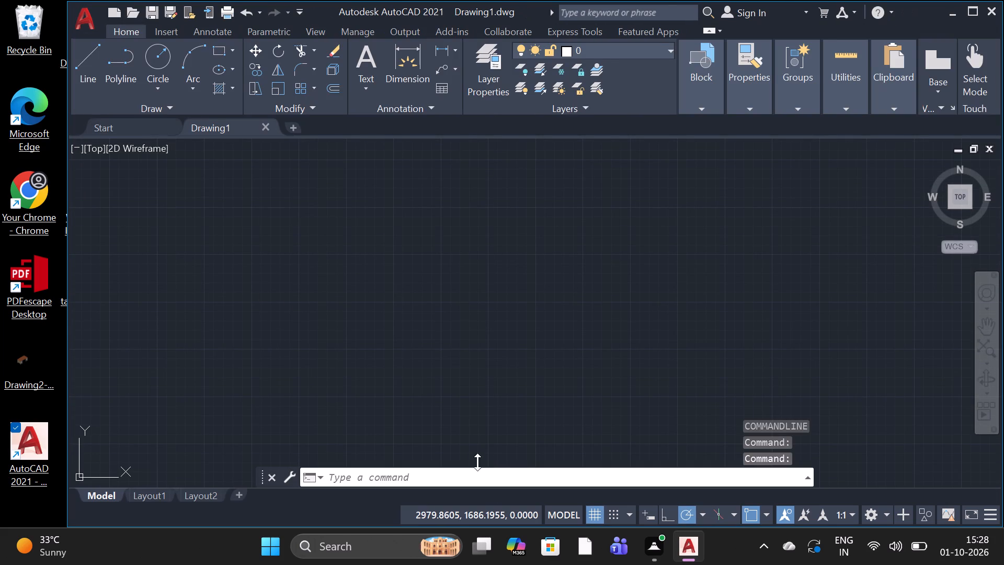
left_click(336, 477)
double_click(335, 477)
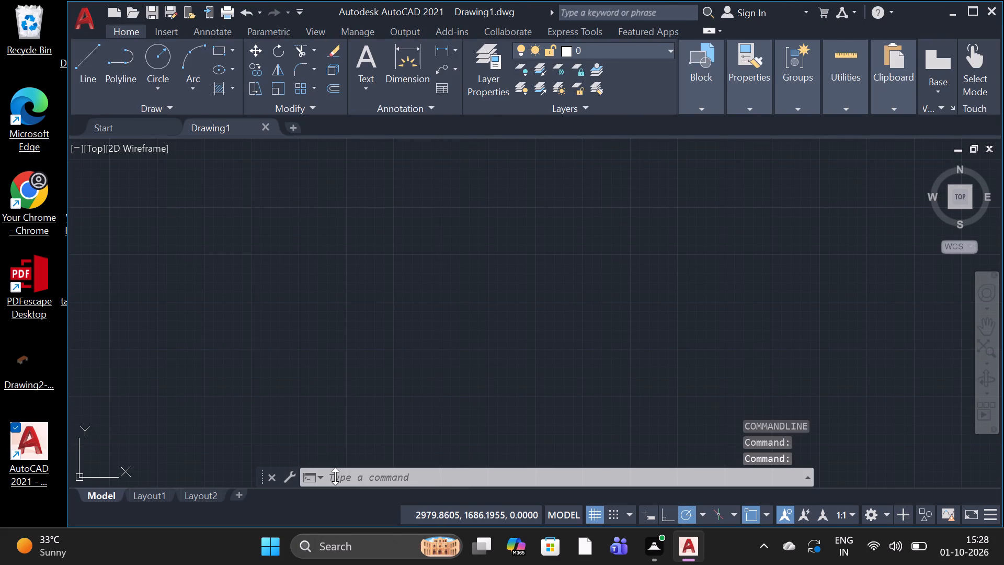
left_click(426, 477)
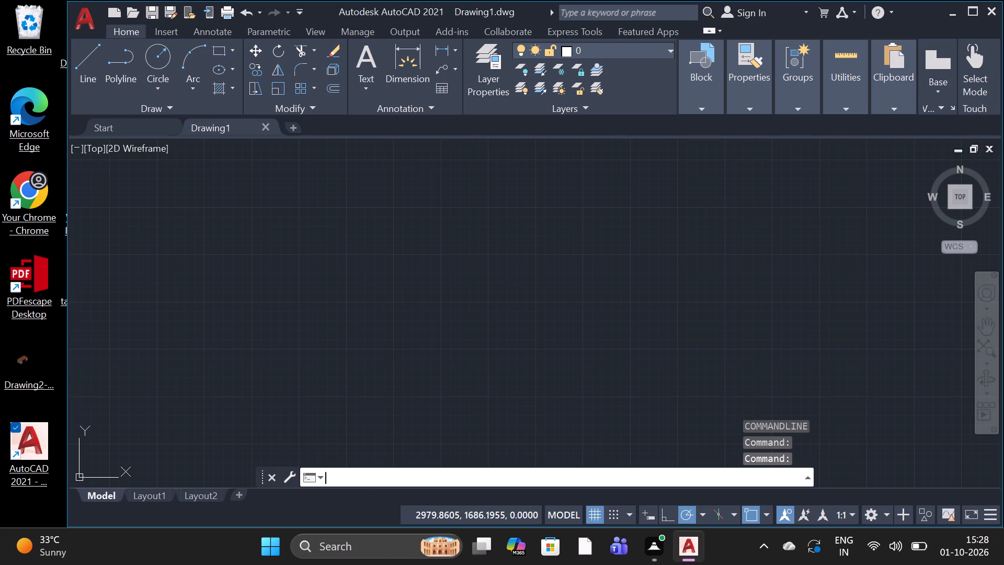
type("LOG")
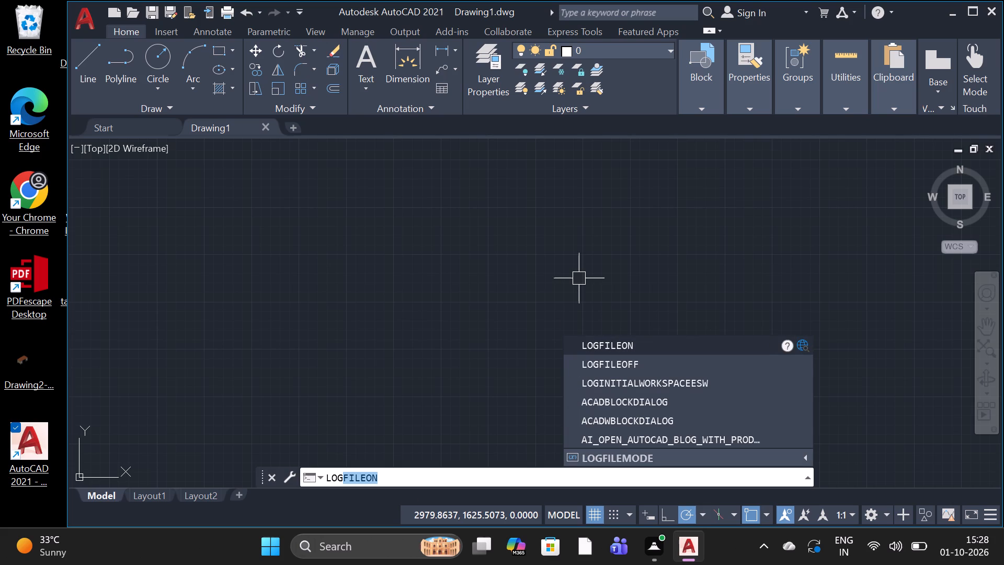
left_click(689, 338)
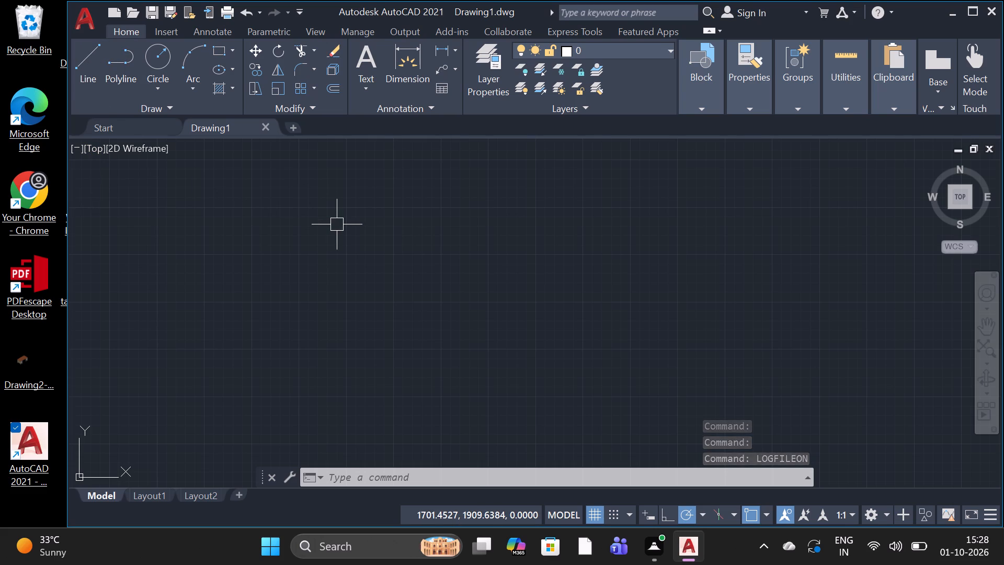
Set the drawing units' insertion scale to Meters.
key("u")
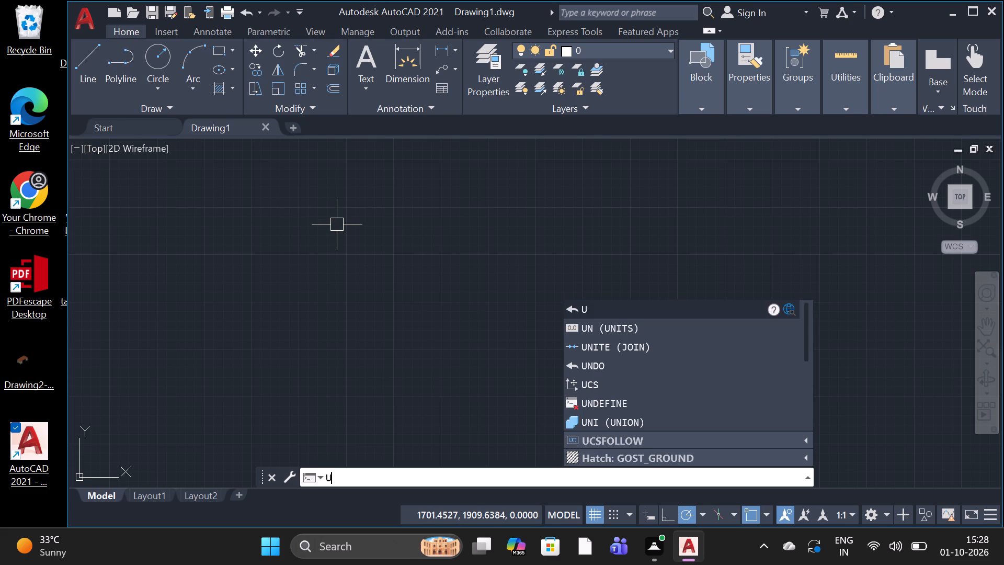
key("n")
key("space")
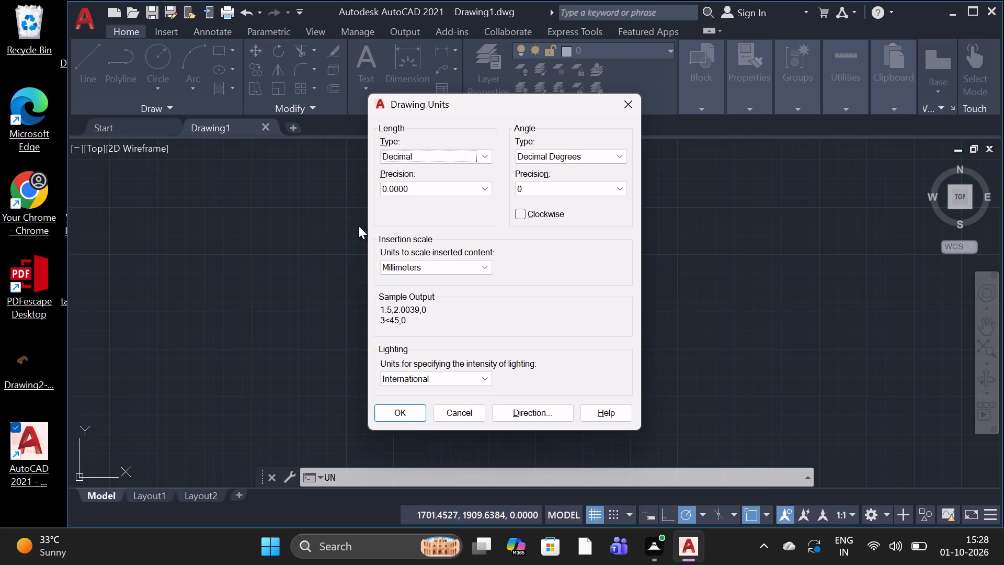
left_click(459, 268)
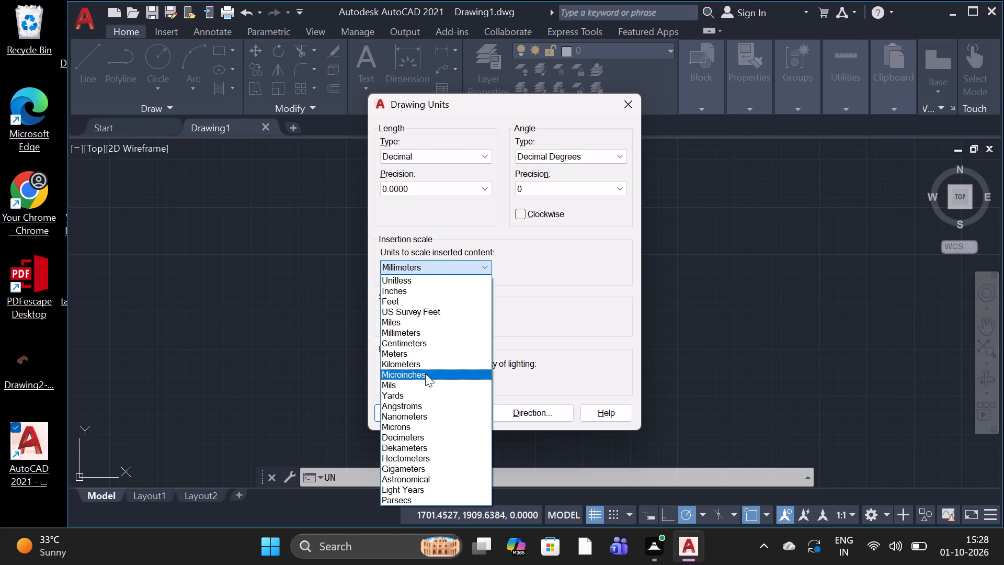
left_click(427, 349)
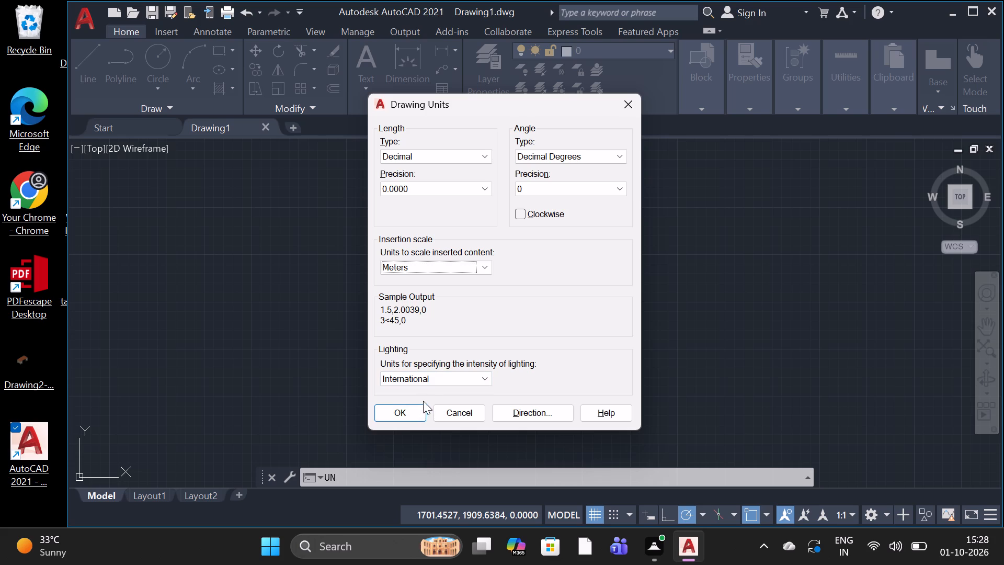
left_click(409, 415)
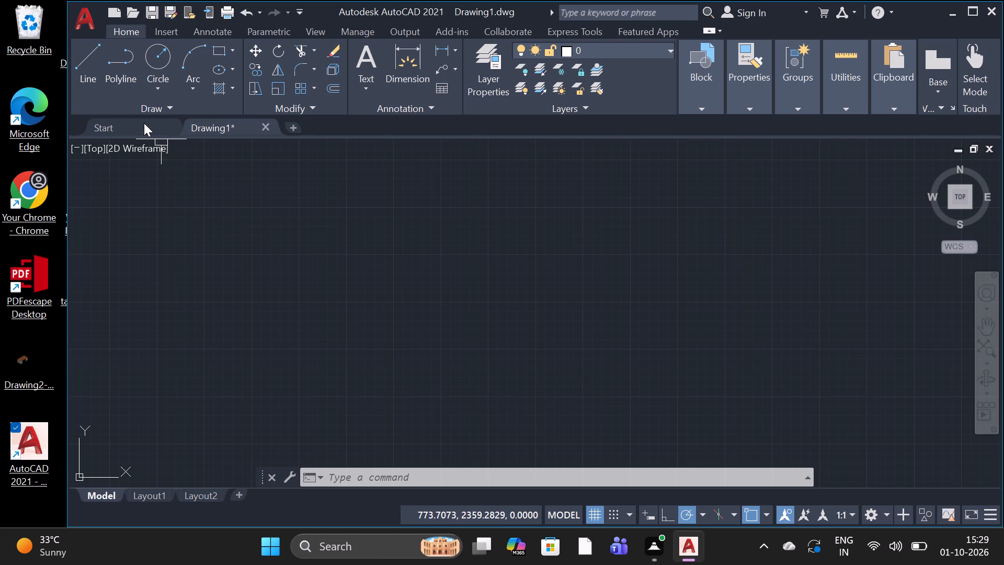
Draw one horizontal construction line (XLINE) across the lower part of the empty drawing as the base level.
key("x")
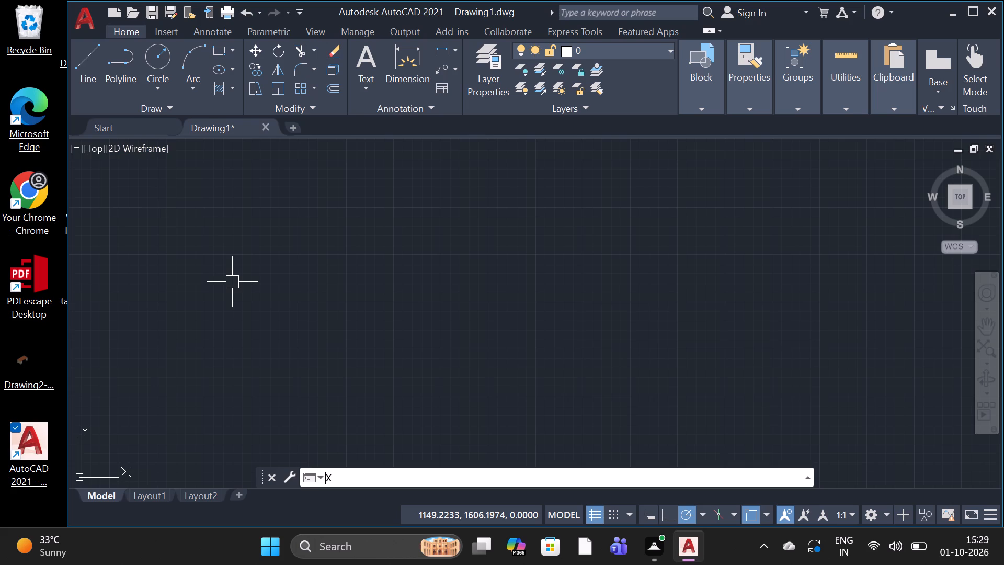
type("L")
key("space")
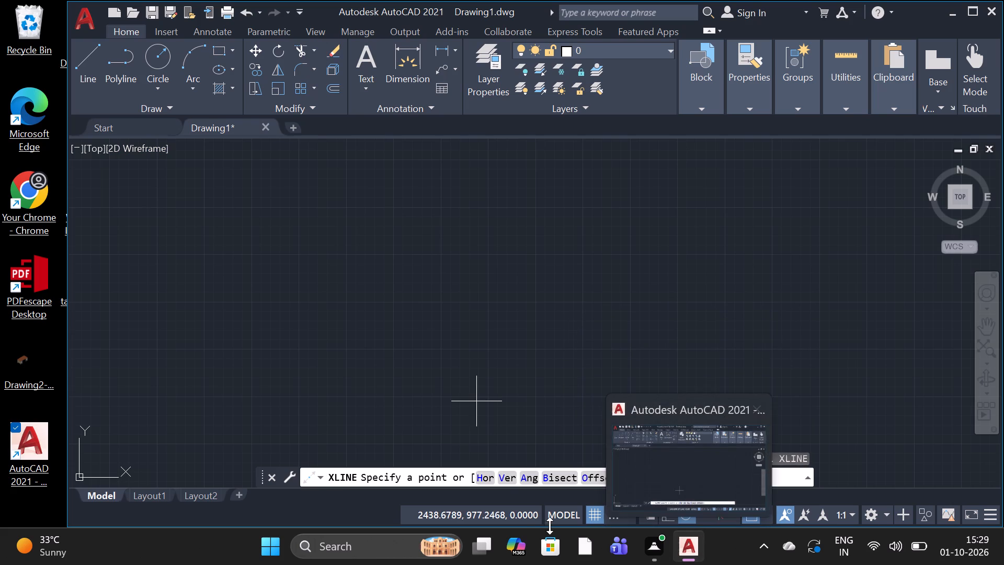
left_click(486, 475)
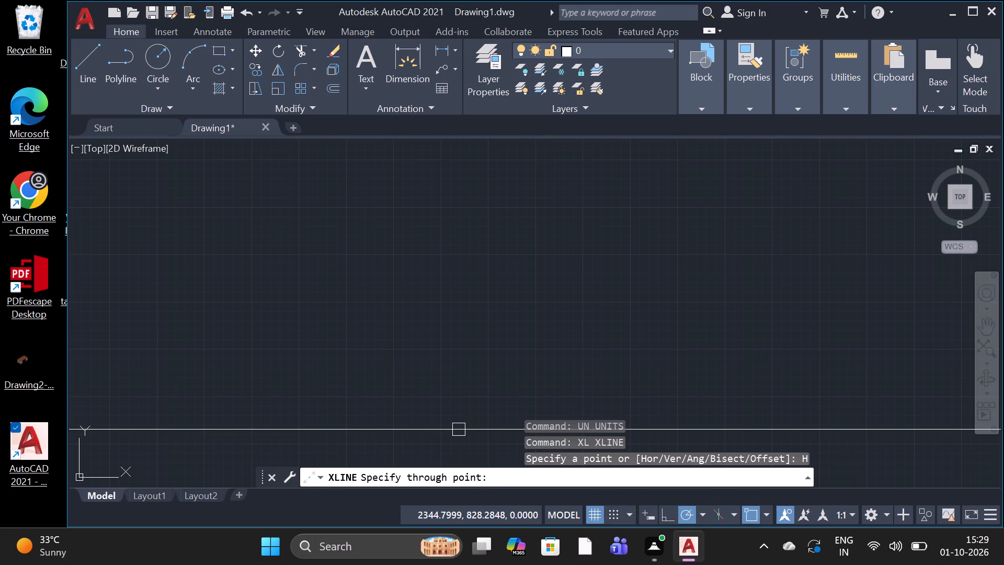
left_click(459, 430)
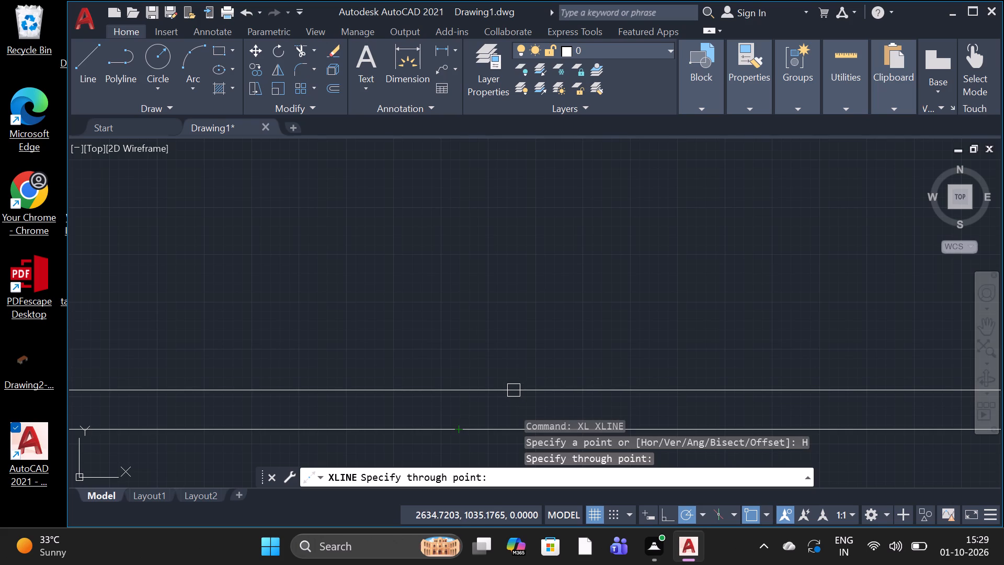
key("Escape")
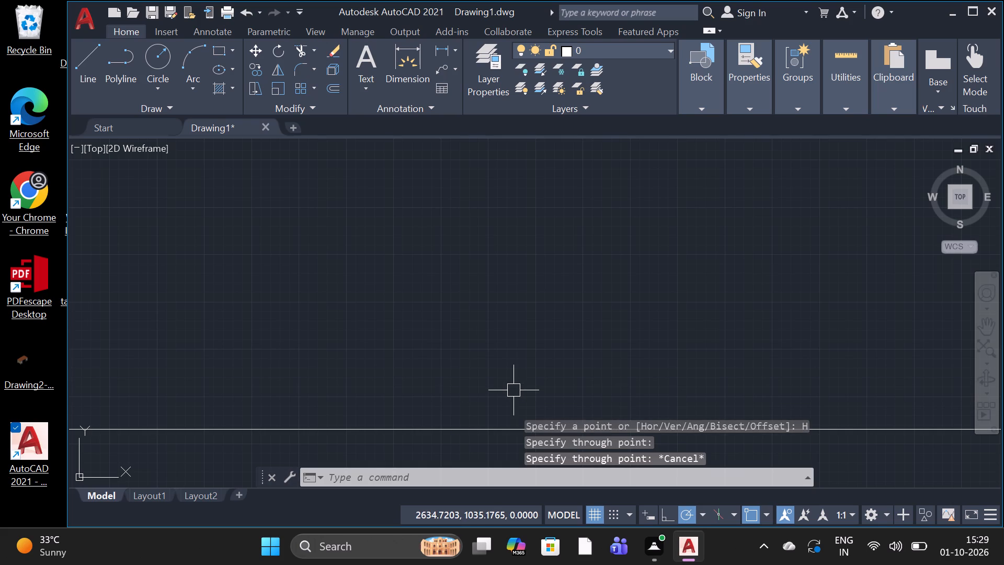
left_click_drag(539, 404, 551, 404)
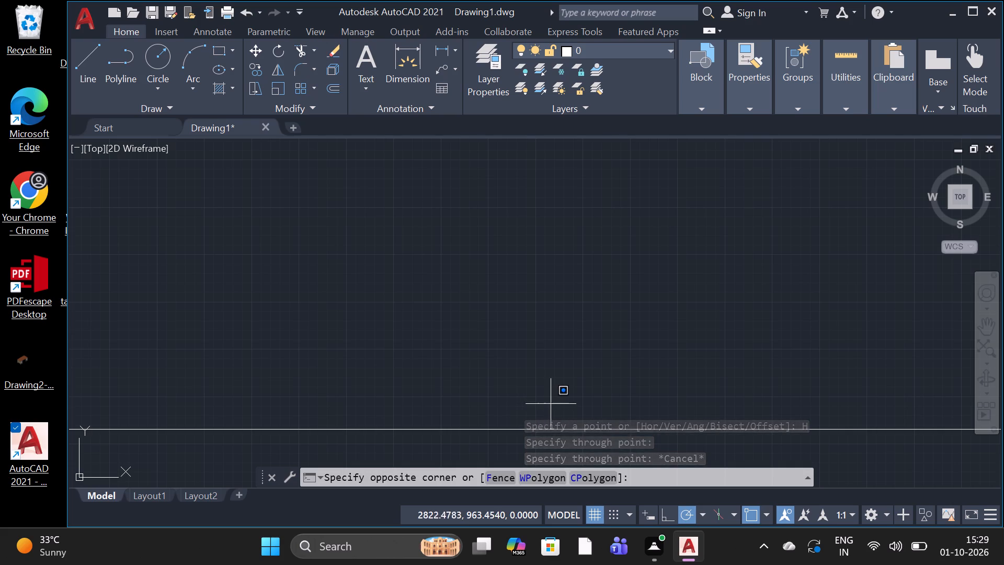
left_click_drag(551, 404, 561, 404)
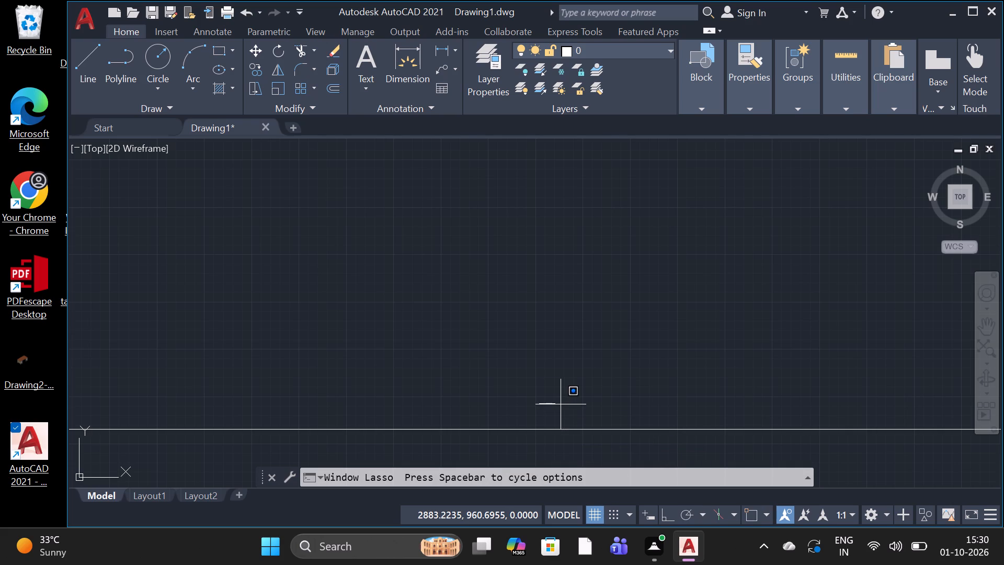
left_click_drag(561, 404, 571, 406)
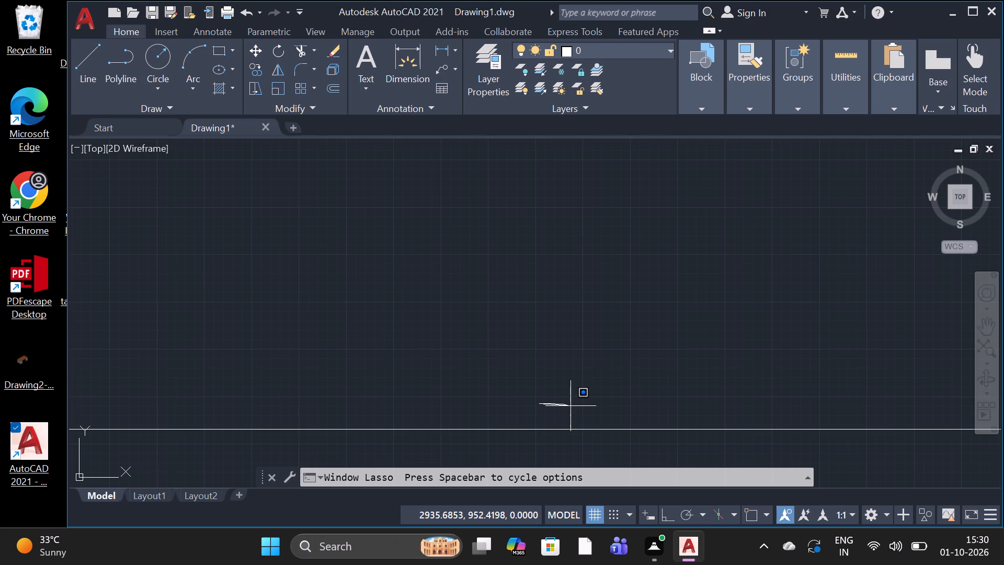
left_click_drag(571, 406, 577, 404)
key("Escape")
Offset the horizontal base construction line upward by 4.45.
type("OF")
key("space")
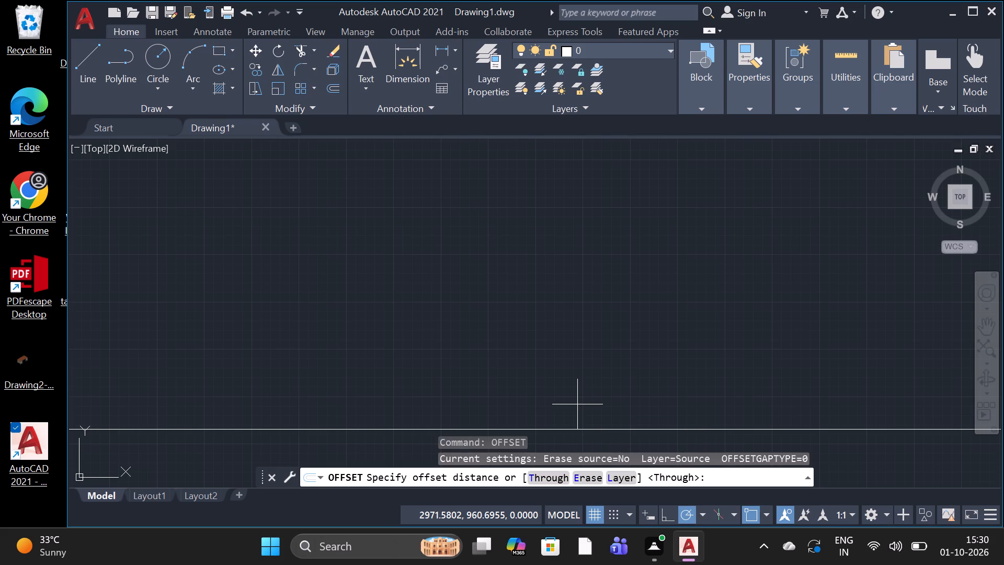
left_click_drag(577, 404, 405, 524)
type("4.")
type("45")
key("space")
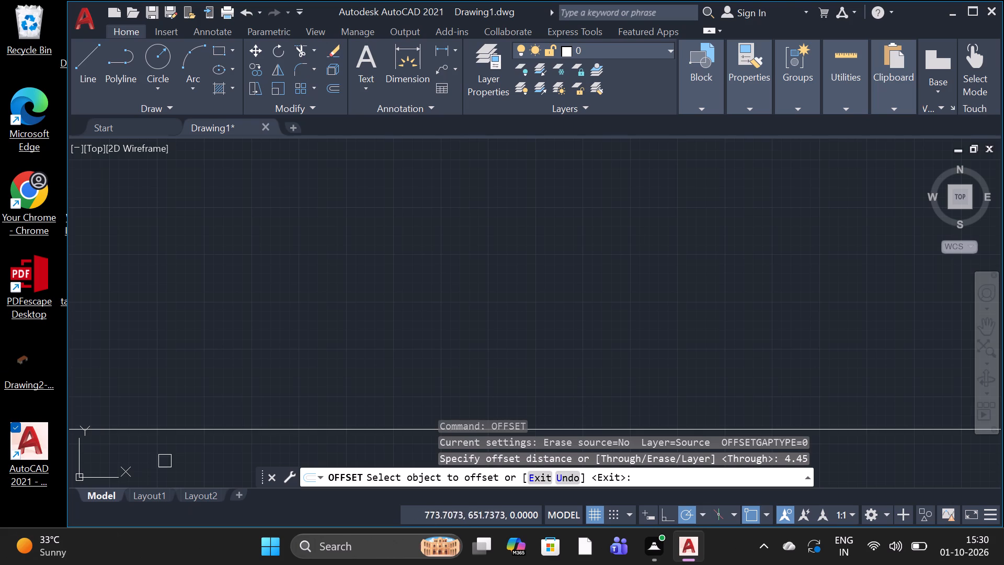
left_click(238, 433)
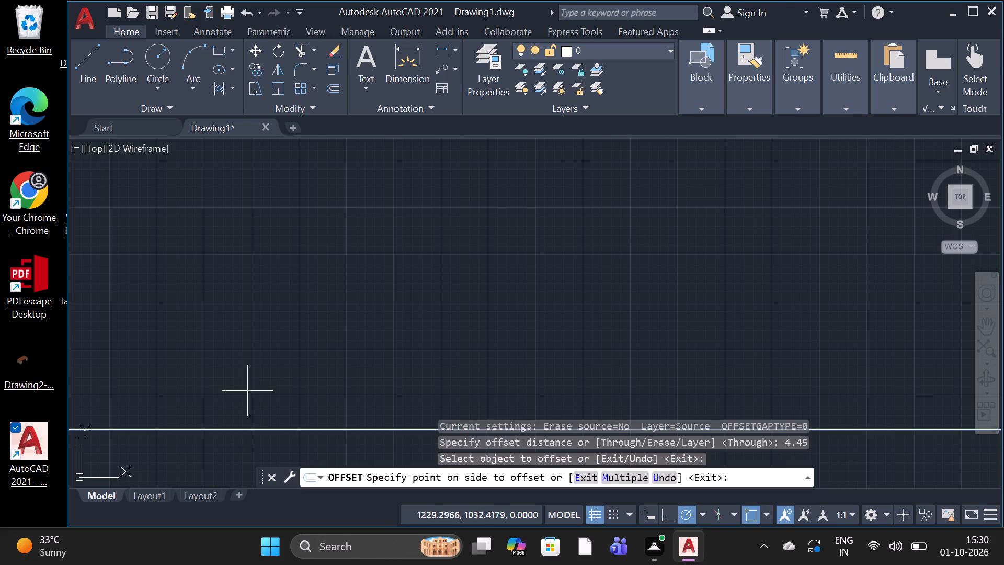
left_click(310, 392)
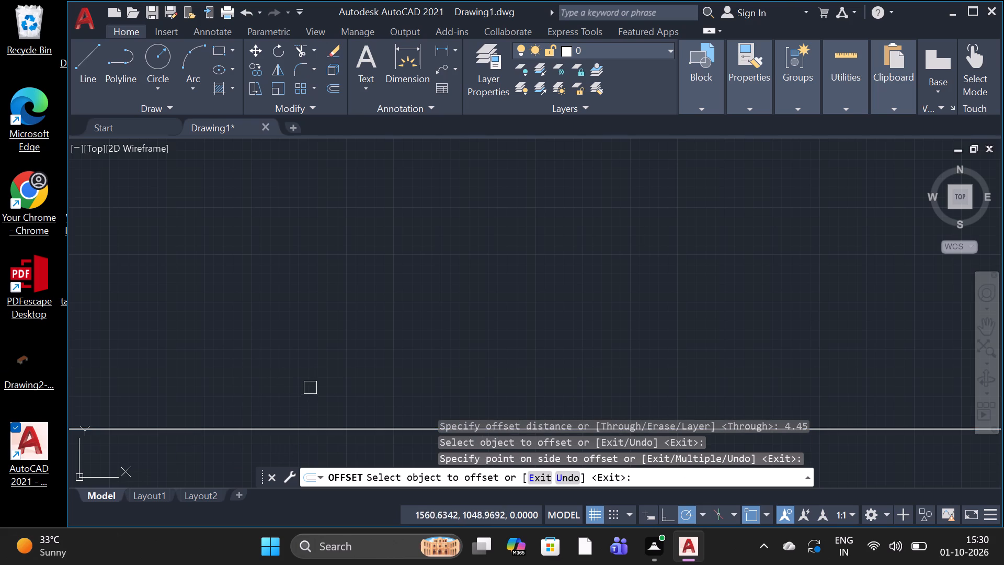
scroll(310, 387, "down", 4)
scroll(337, 453, "up", 5)
scroll(354, 377, "down", 3)
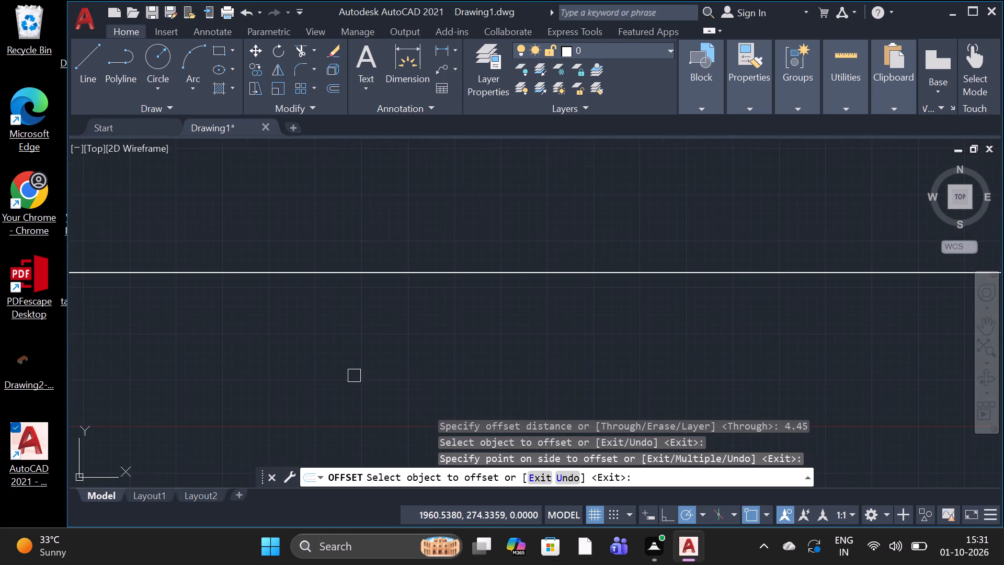
scroll(358, 308, "up", 3)
scroll(364, 242, "down", 2)
scroll(364, 218, "up", 4)
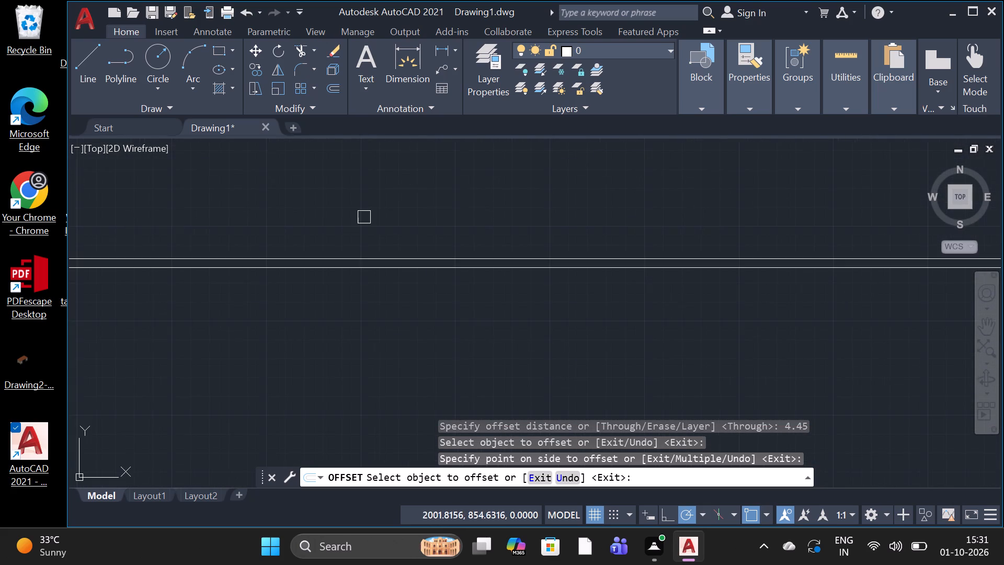
scroll(364, 217, "up", 2)
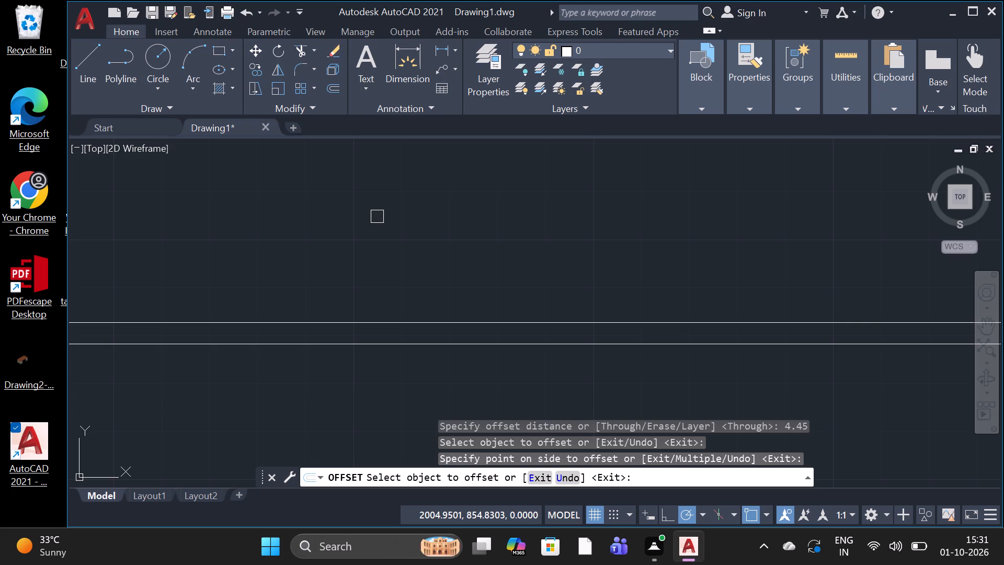
key("Escape")
Offset the upper of the two horizontal construction lines upward by 3.20.
type("OF")
key("space")
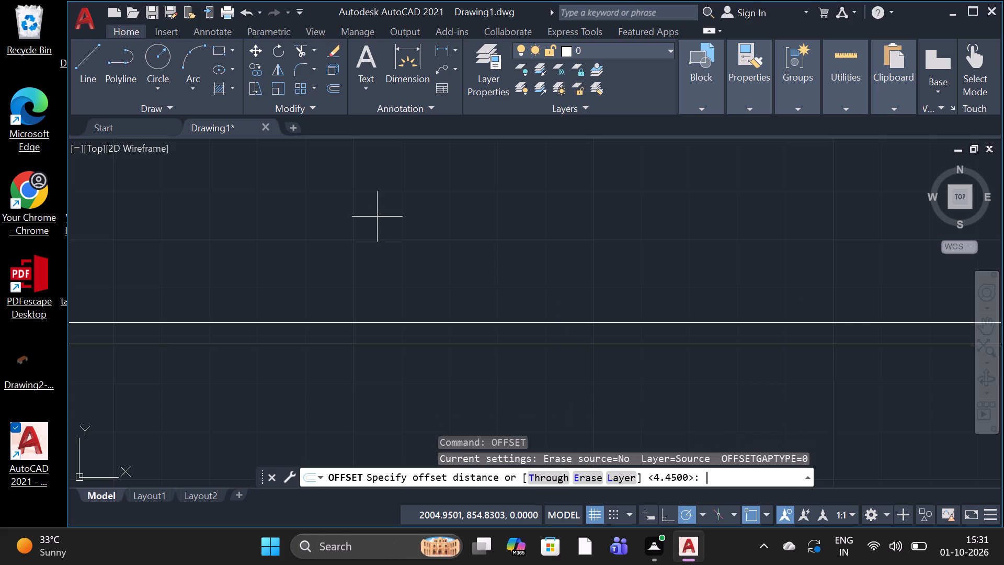
key("3")
key("period")
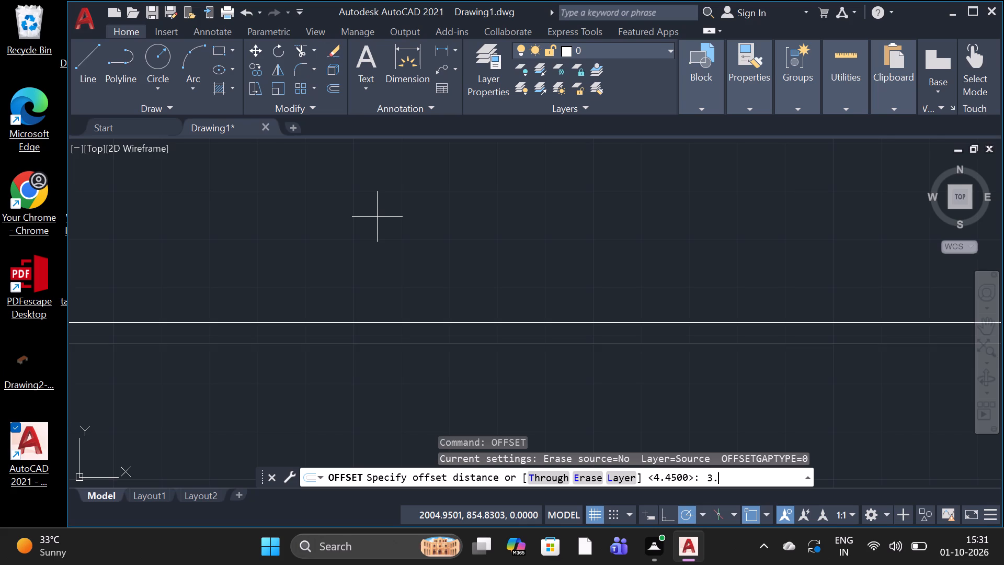
type("20")
key("space")
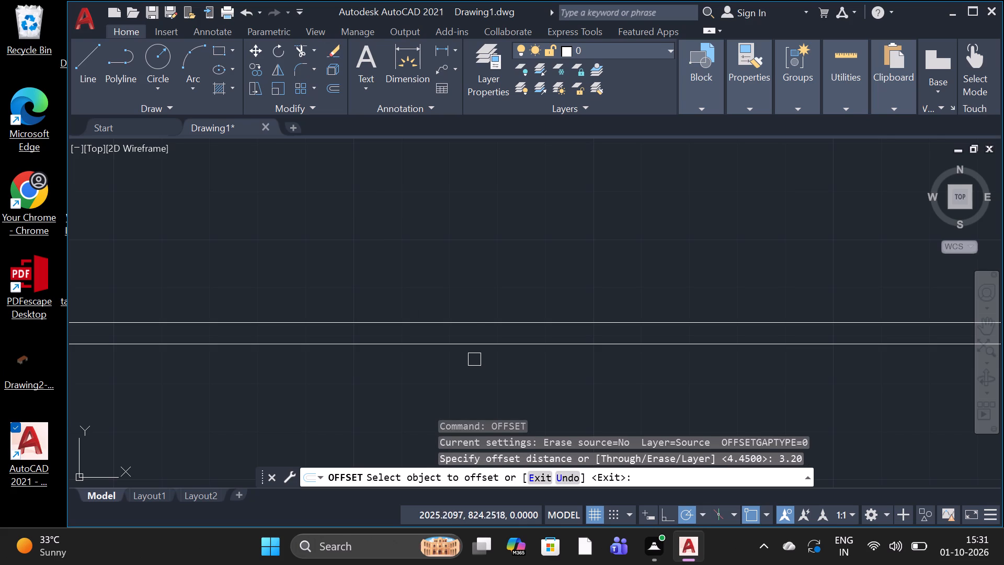
left_click(470, 324)
left_click(499, 235)
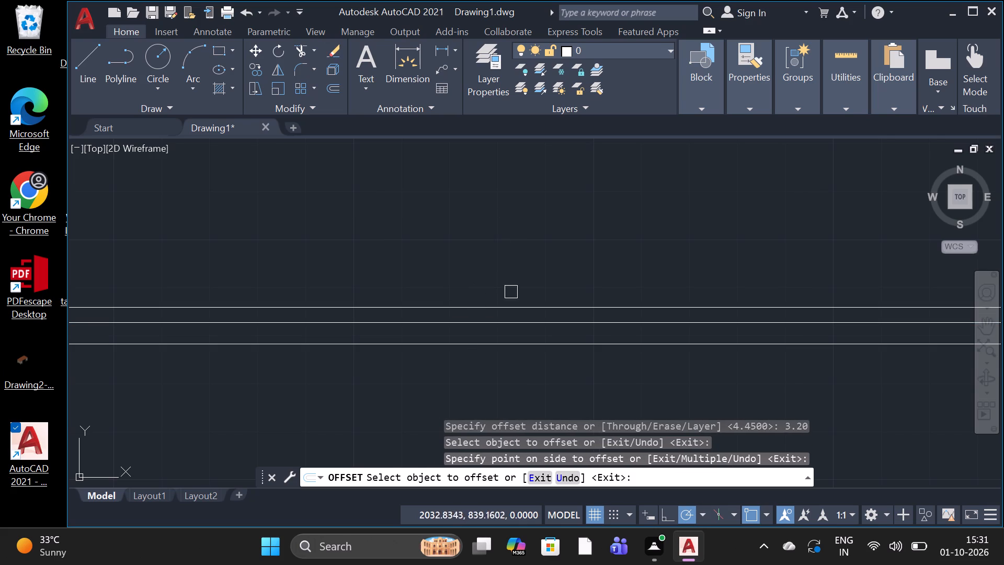
scroll(495, 396, "down", 2)
scroll(495, 395, "up", 2)
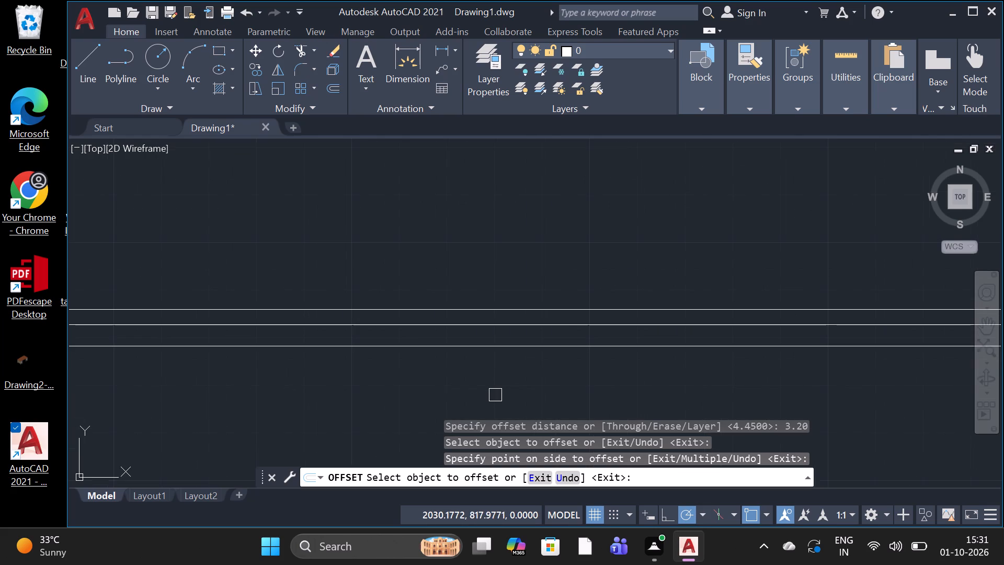
scroll(495, 395, "up", 1)
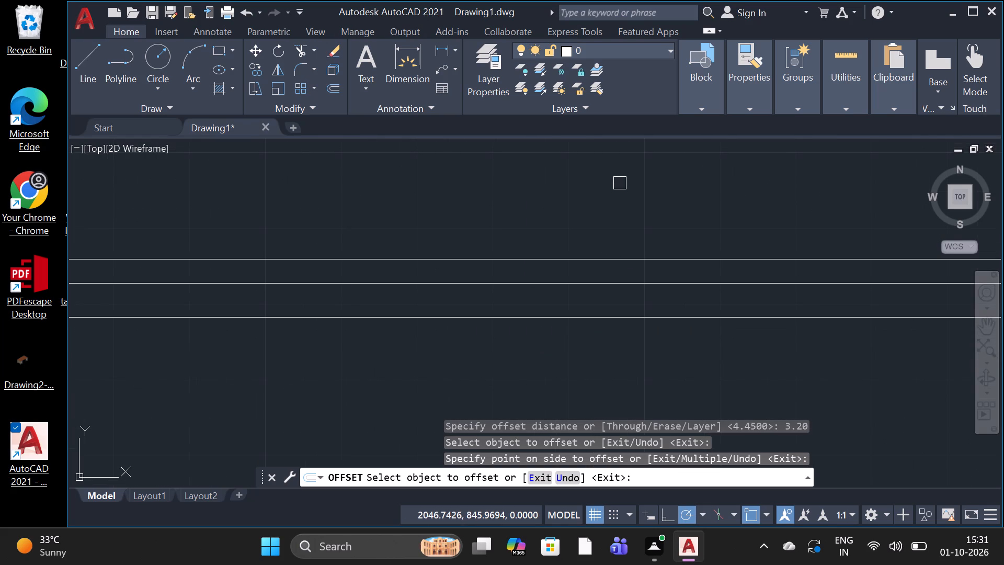
key("Escape")
Offset the topmost horizontal construction line upward by 6.85.
type("OF")
key("space")
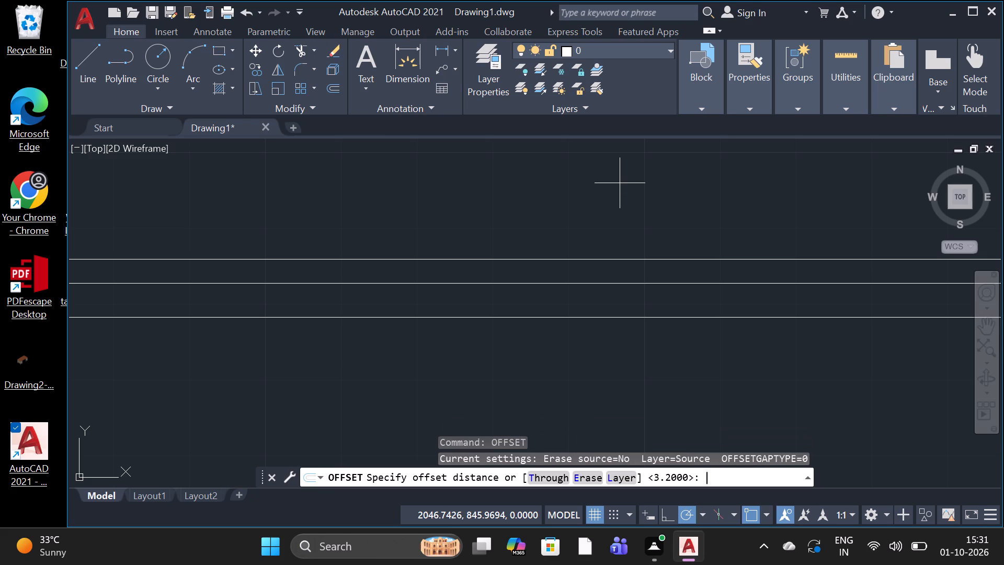
key("6")
key("period")
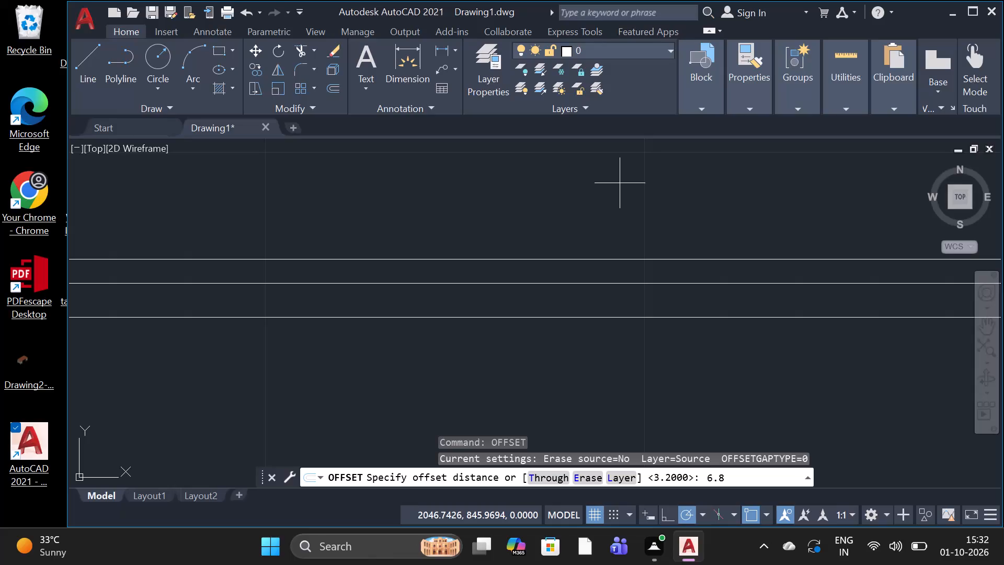
key("5")
key("space")
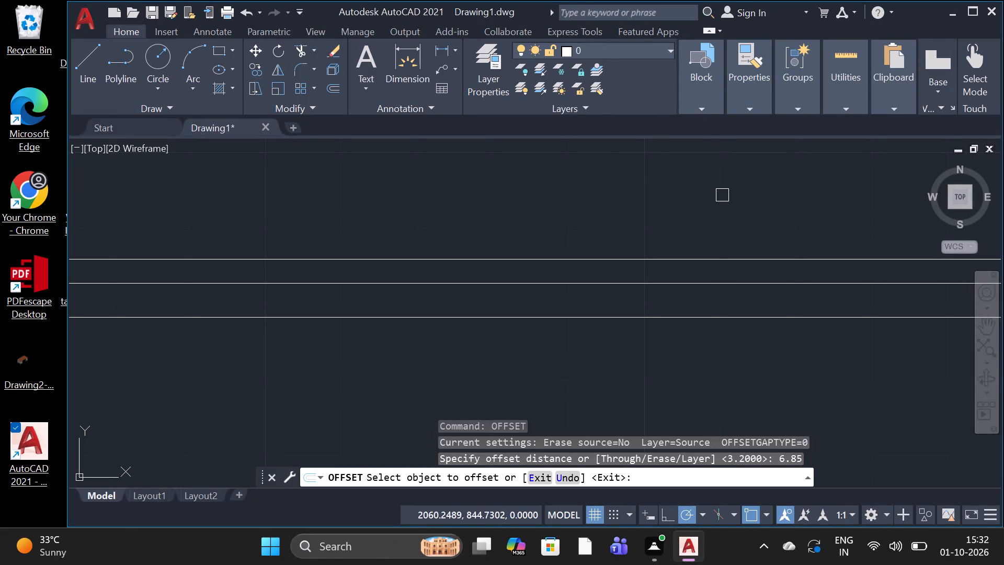
left_click(716, 256)
left_click(713, 228)
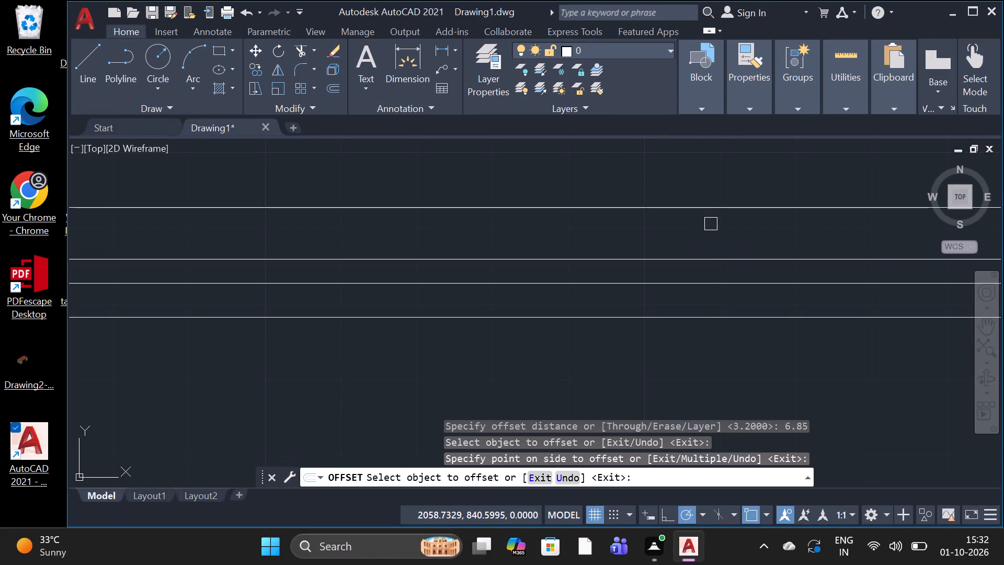
scroll(711, 224, "down", 2)
scroll(704, 183, "up", 4)
scroll(704, 183, "down", 2)
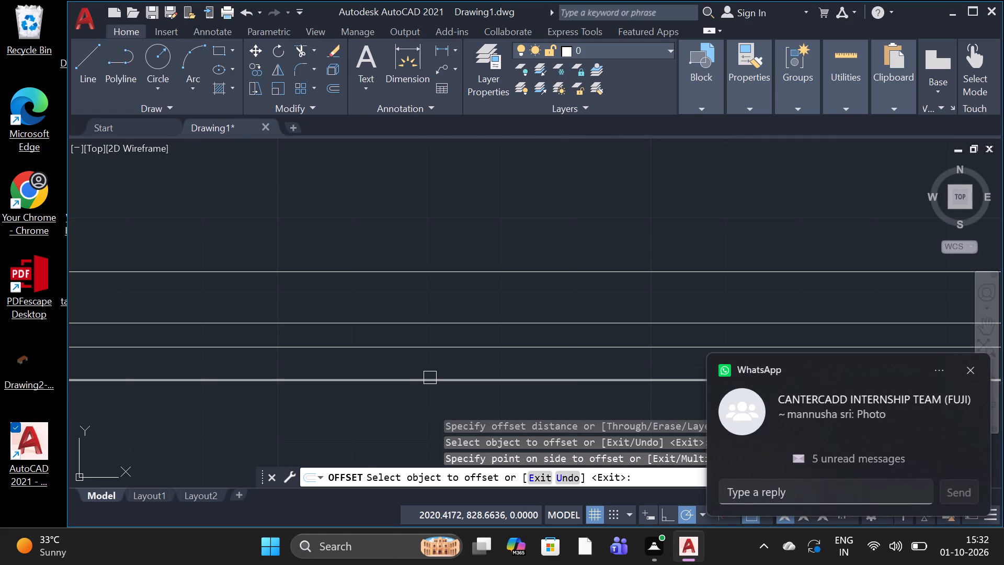
key("Escape")
Offset the new topmost horizontal construction line upward by 3.20.
key("space")
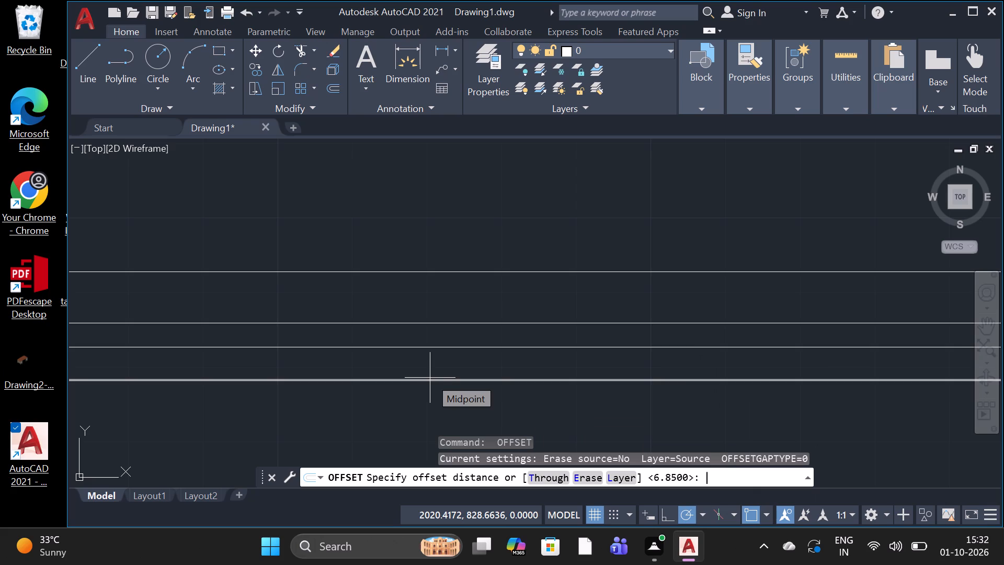
key("3")
key("period")
type("20")
key("space")
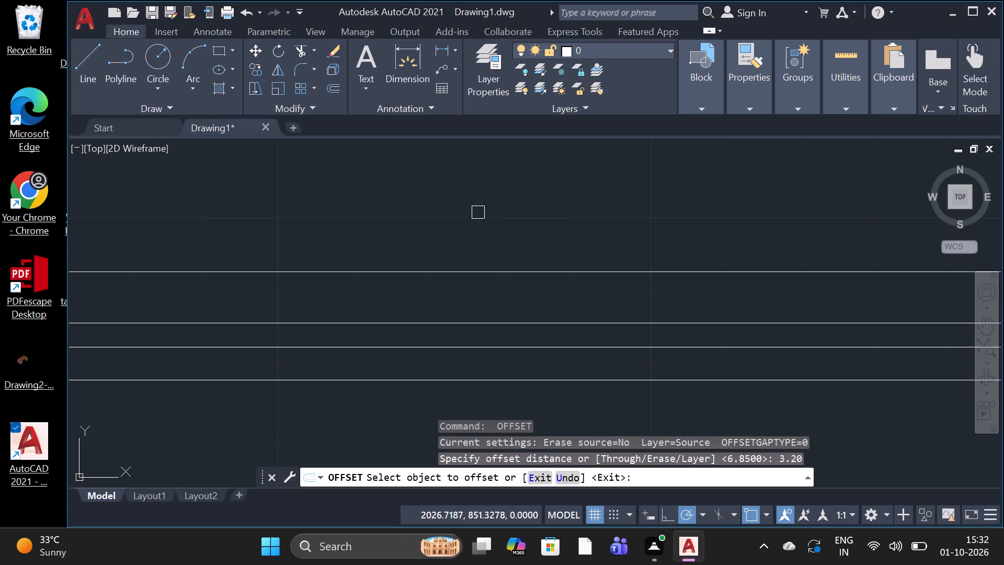
left_click(493, 277)
left_click(505, 228)
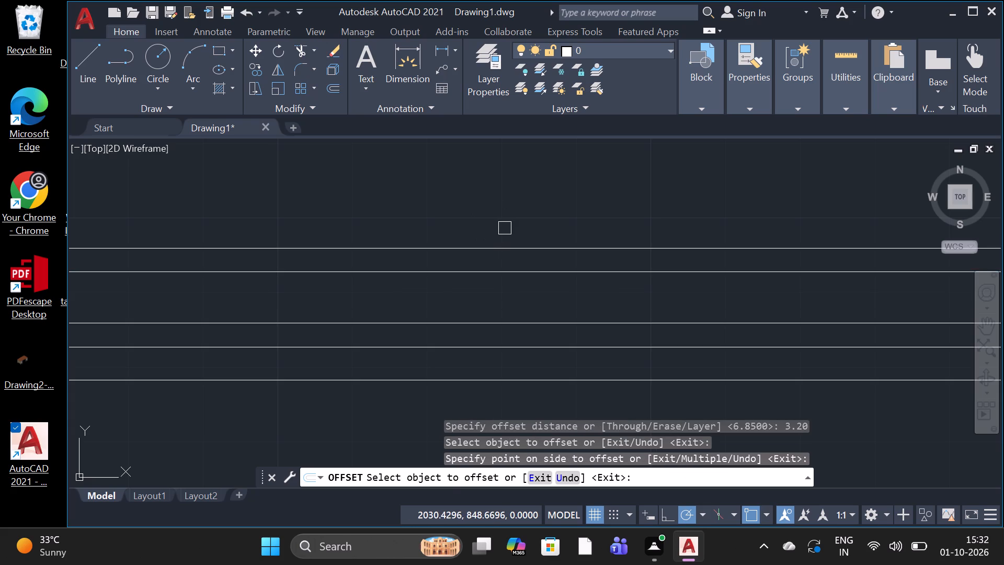
key("Escape")
Offset the topmost of the five horizontal construction lines upward by 1.00.
key("space")
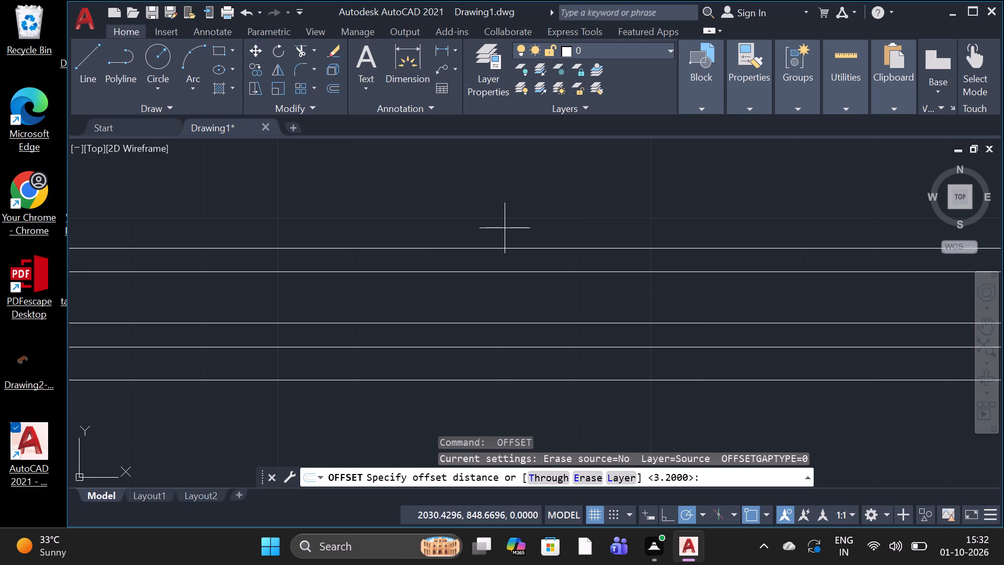
key("1")
key("period")
type("00")
key("space")
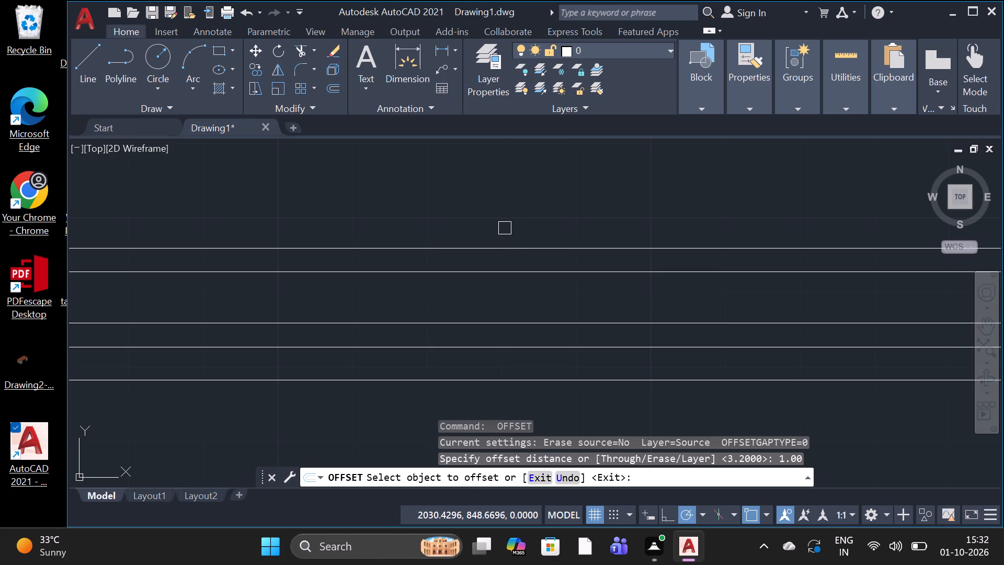
left_click(523, 250)
left_click(541, 206)
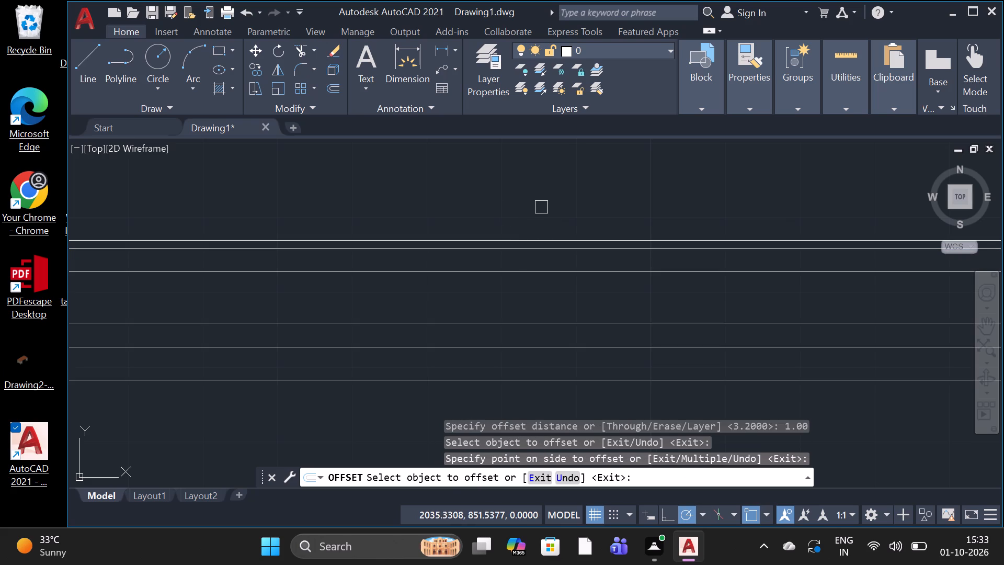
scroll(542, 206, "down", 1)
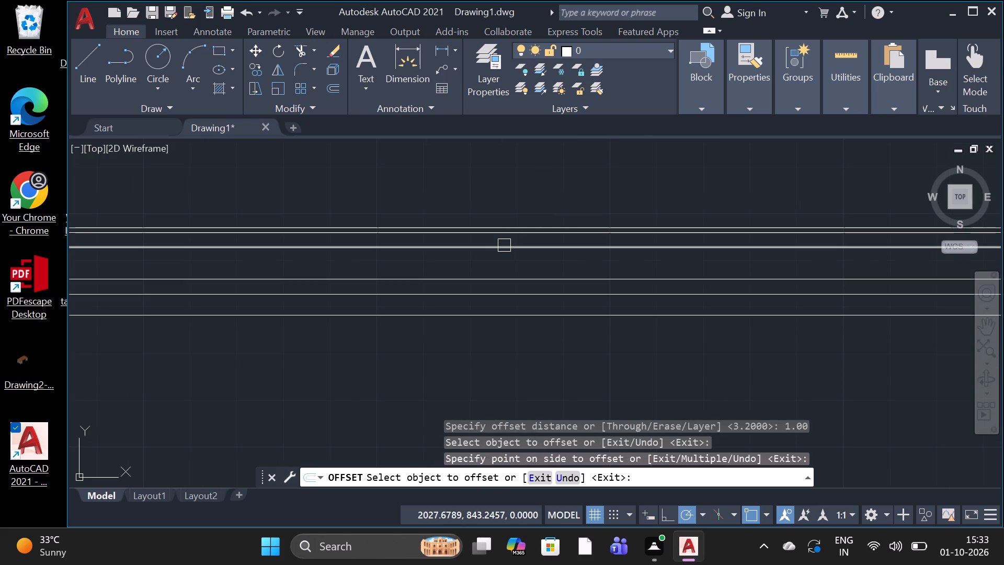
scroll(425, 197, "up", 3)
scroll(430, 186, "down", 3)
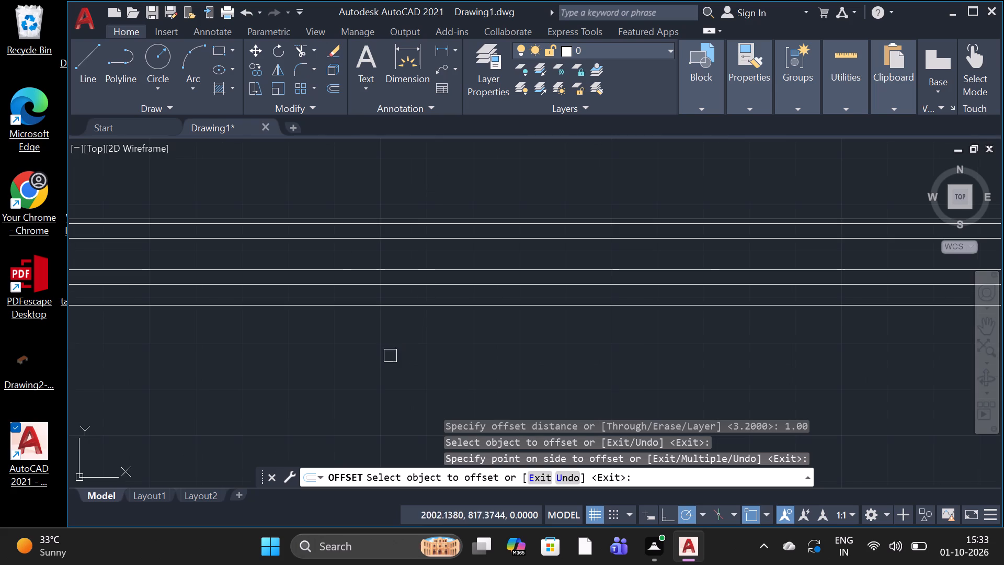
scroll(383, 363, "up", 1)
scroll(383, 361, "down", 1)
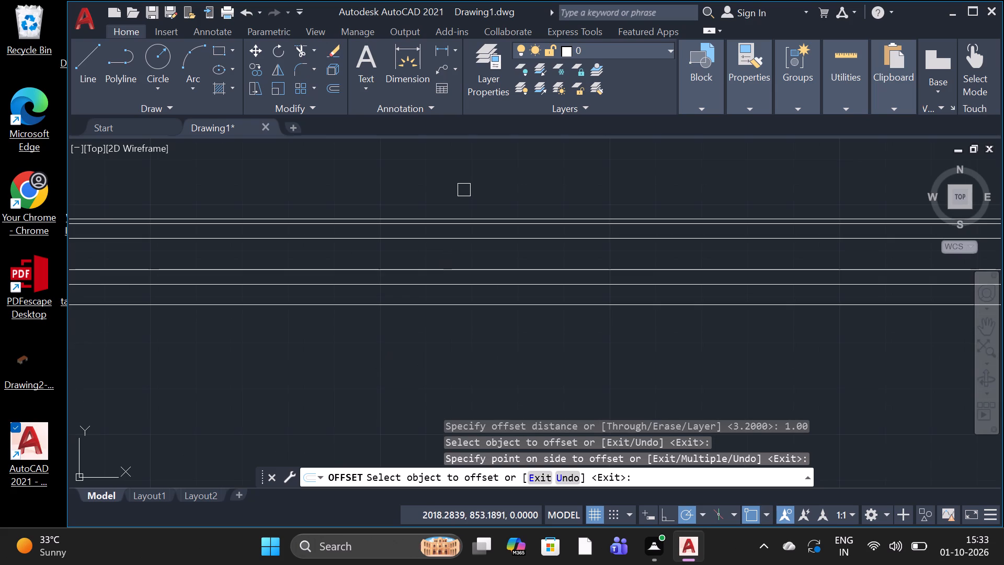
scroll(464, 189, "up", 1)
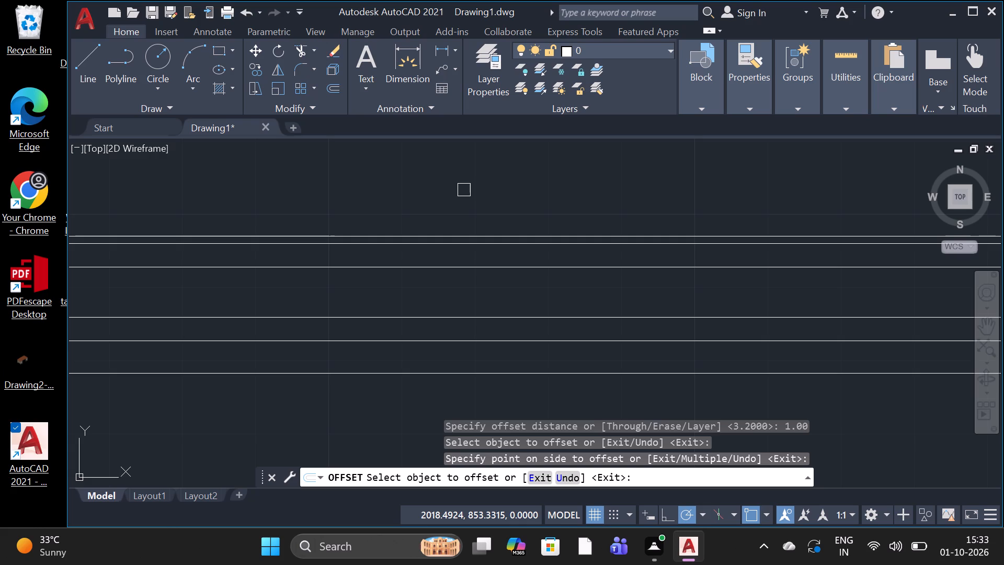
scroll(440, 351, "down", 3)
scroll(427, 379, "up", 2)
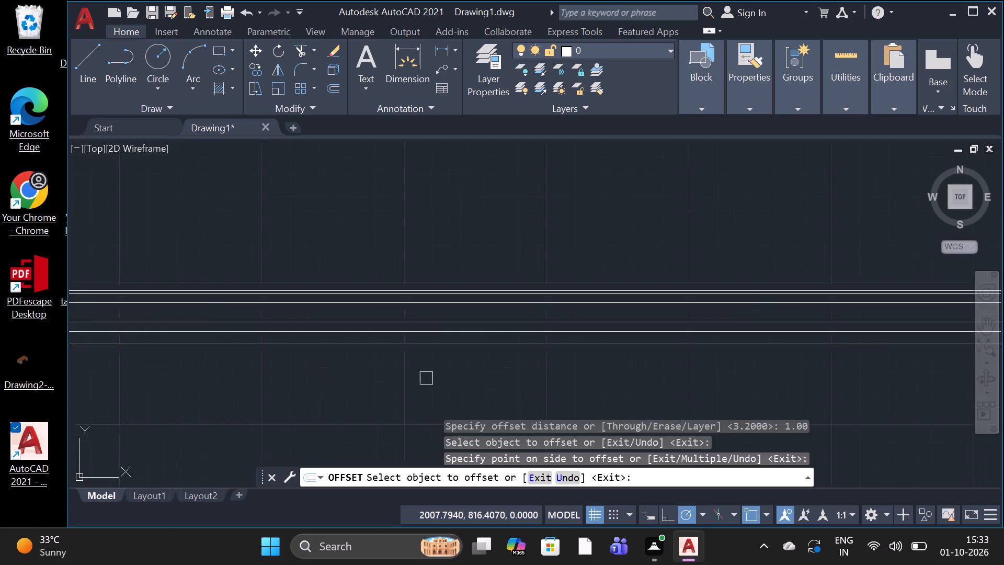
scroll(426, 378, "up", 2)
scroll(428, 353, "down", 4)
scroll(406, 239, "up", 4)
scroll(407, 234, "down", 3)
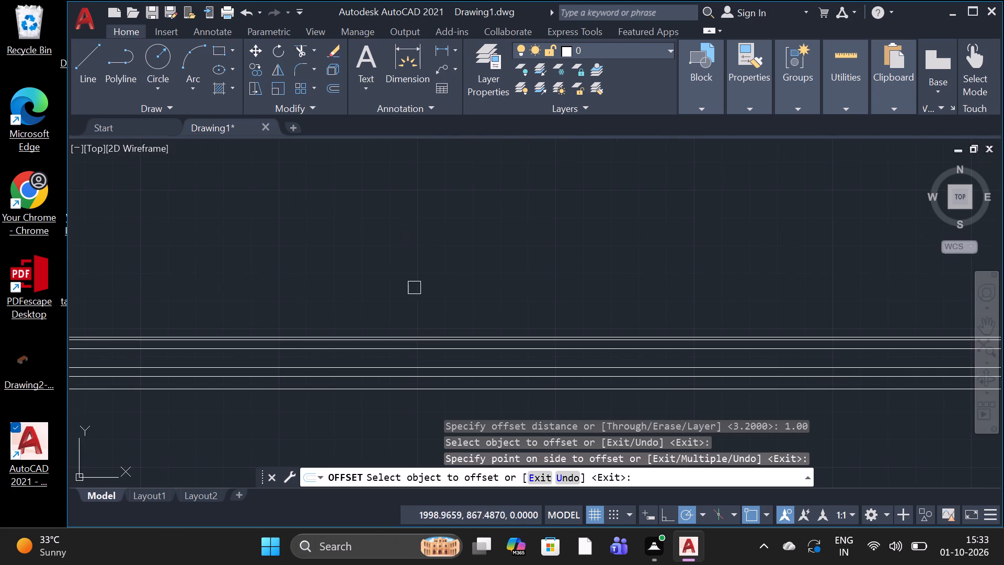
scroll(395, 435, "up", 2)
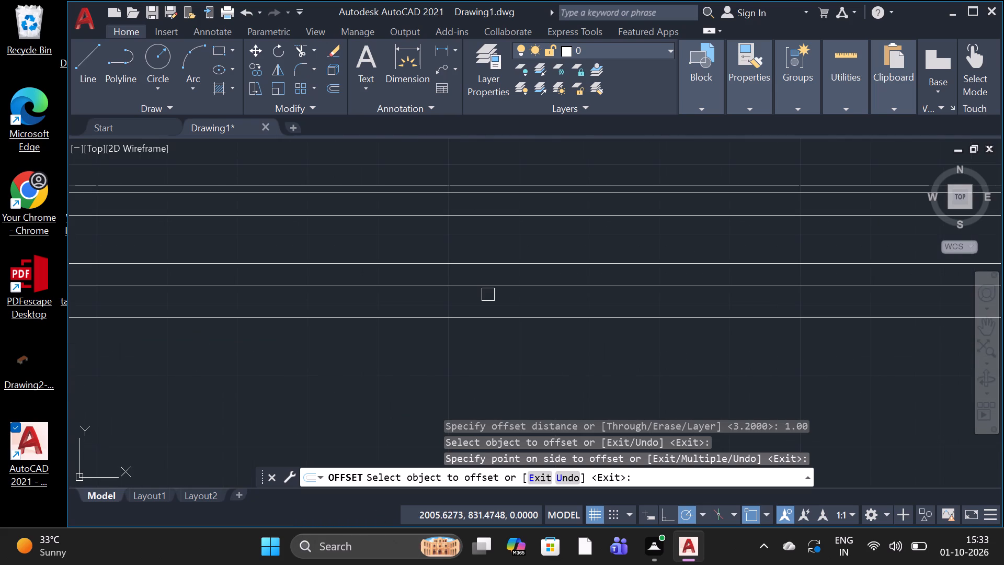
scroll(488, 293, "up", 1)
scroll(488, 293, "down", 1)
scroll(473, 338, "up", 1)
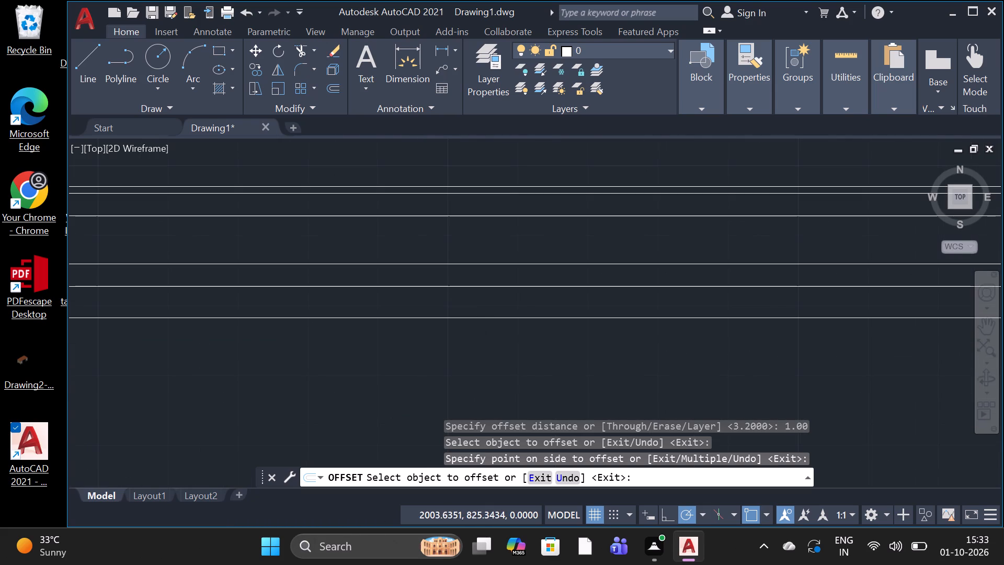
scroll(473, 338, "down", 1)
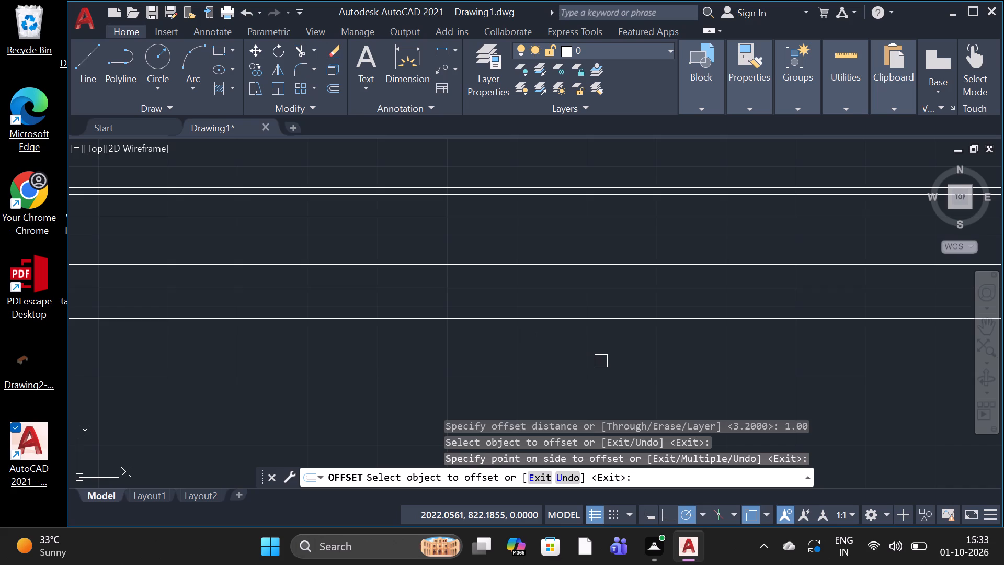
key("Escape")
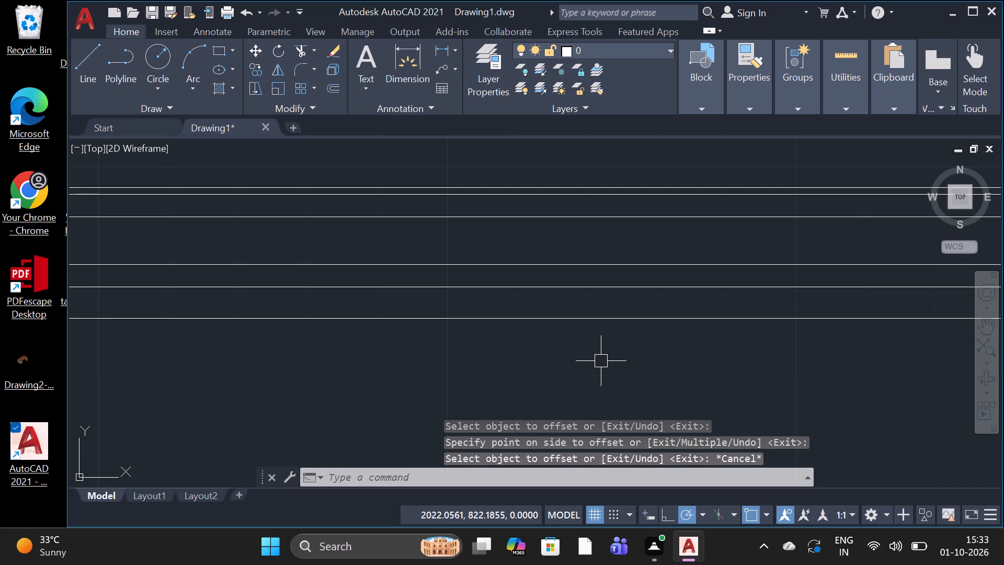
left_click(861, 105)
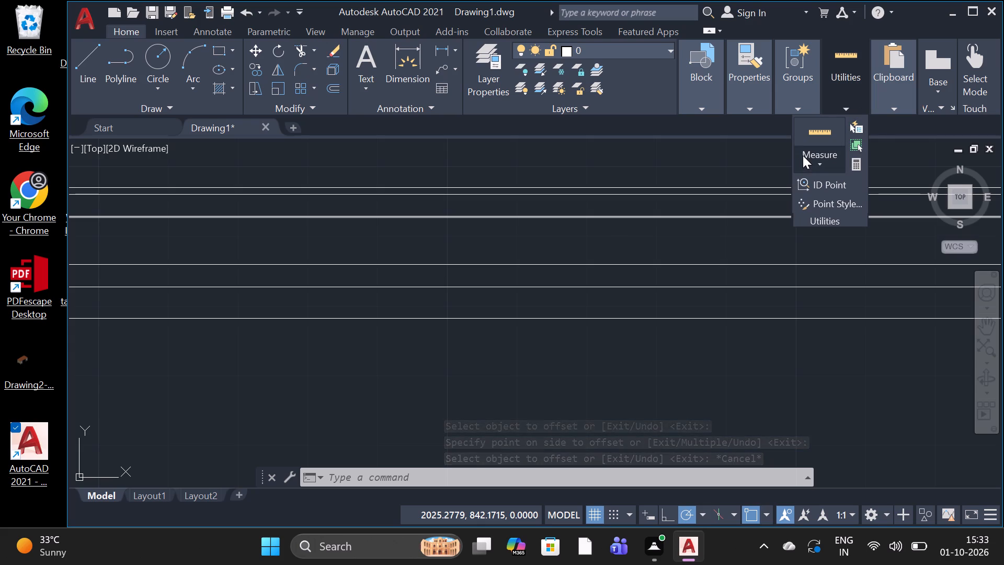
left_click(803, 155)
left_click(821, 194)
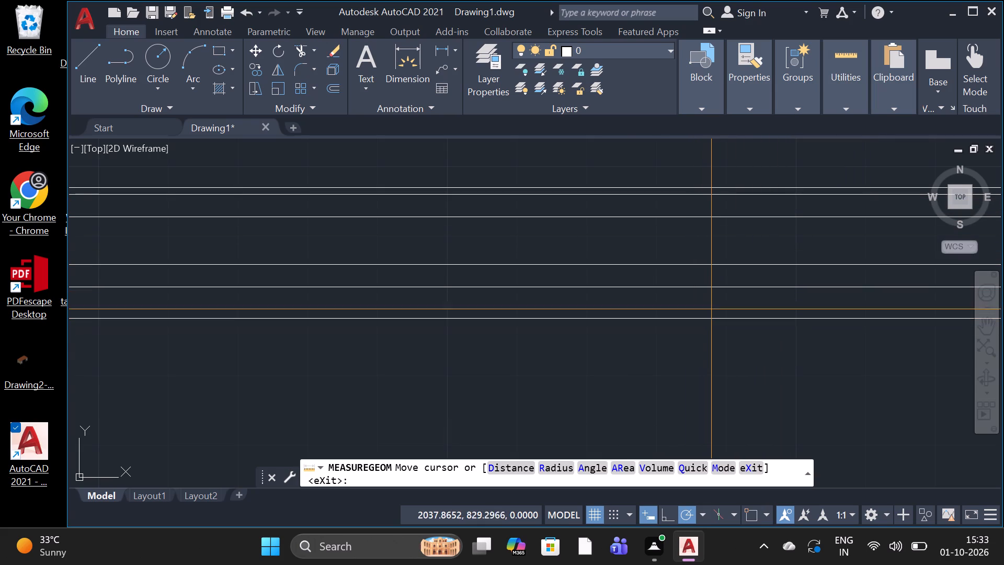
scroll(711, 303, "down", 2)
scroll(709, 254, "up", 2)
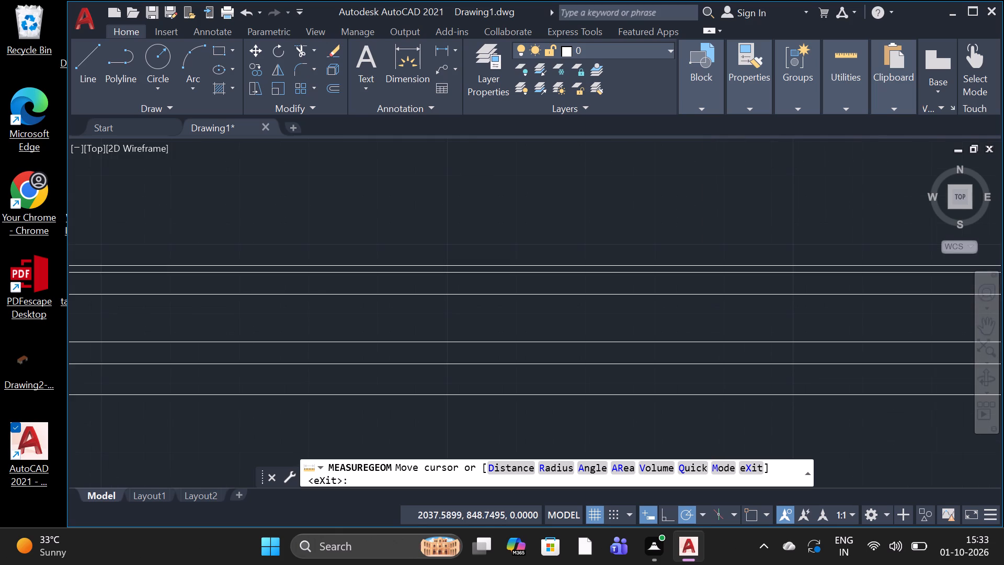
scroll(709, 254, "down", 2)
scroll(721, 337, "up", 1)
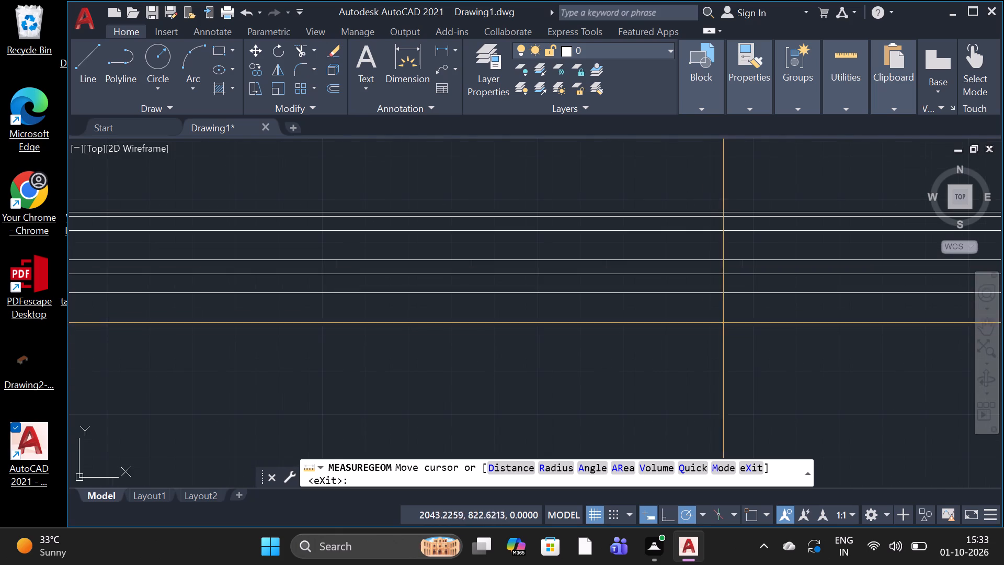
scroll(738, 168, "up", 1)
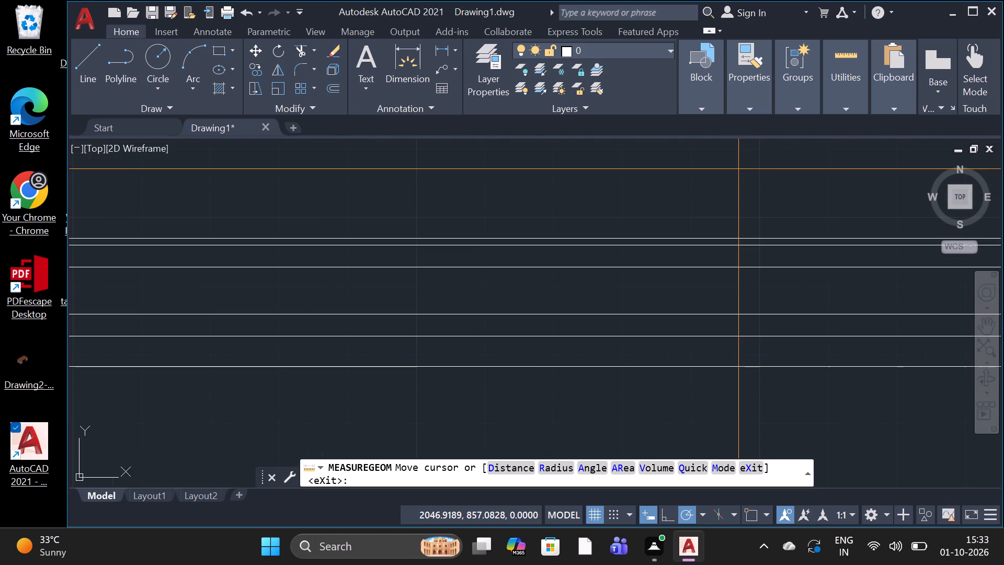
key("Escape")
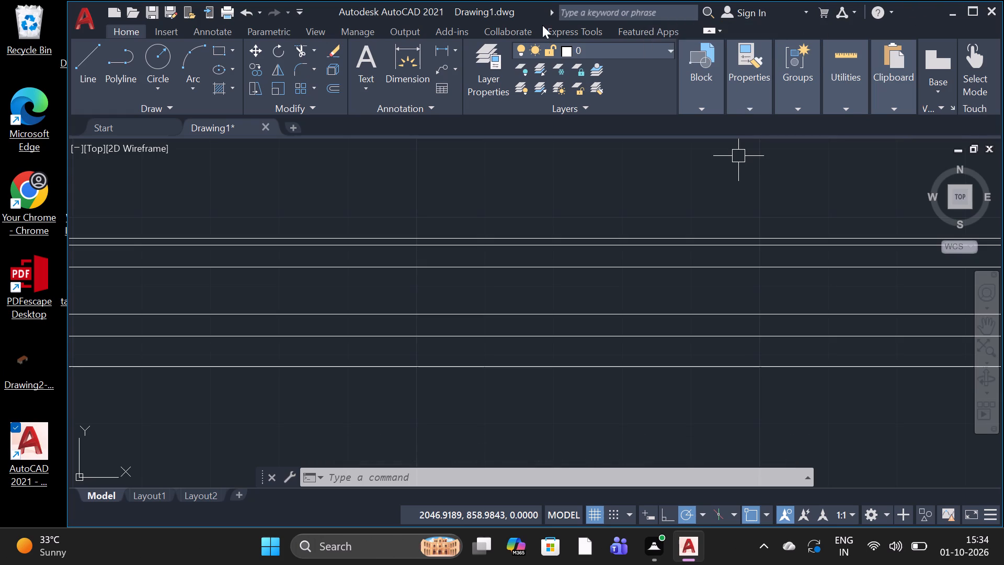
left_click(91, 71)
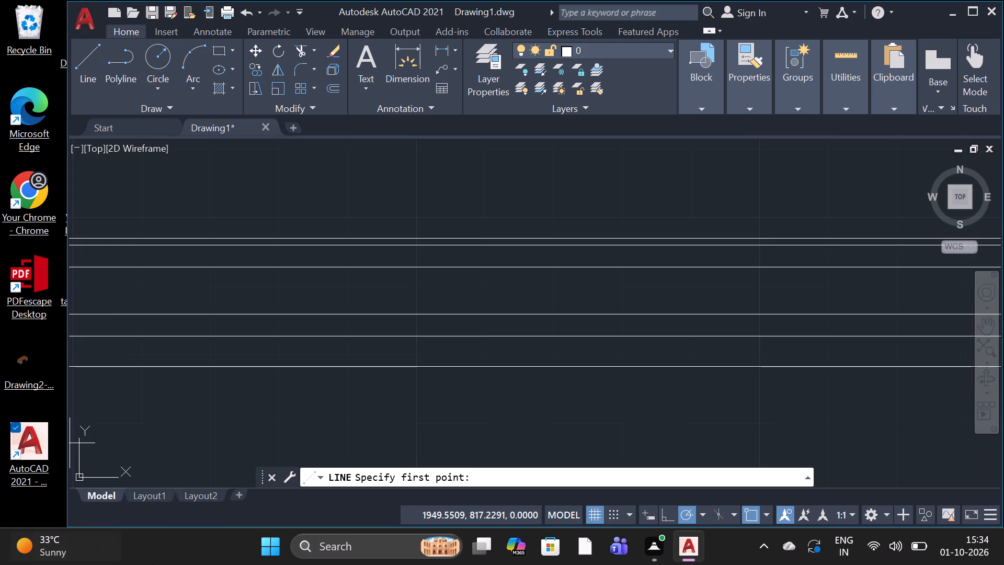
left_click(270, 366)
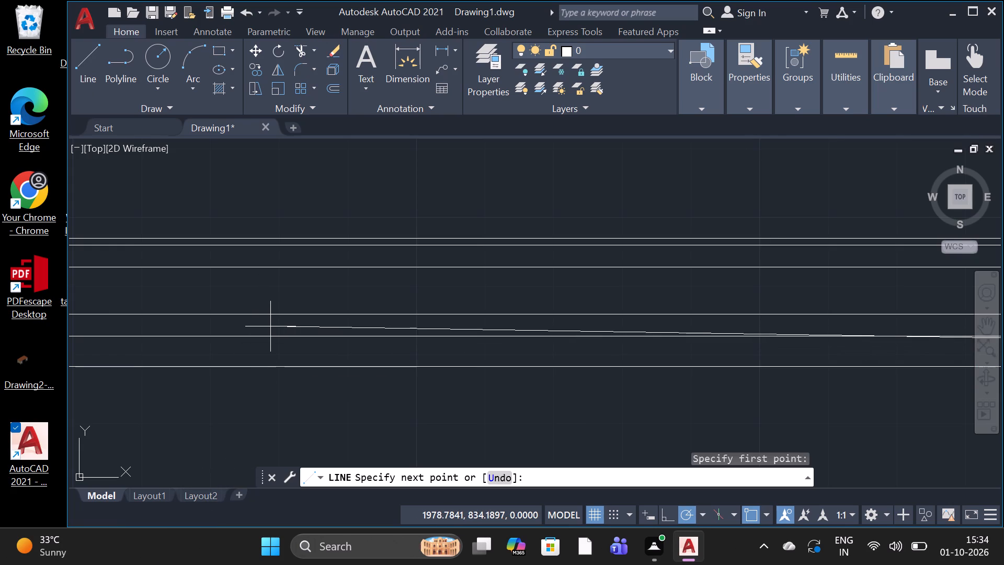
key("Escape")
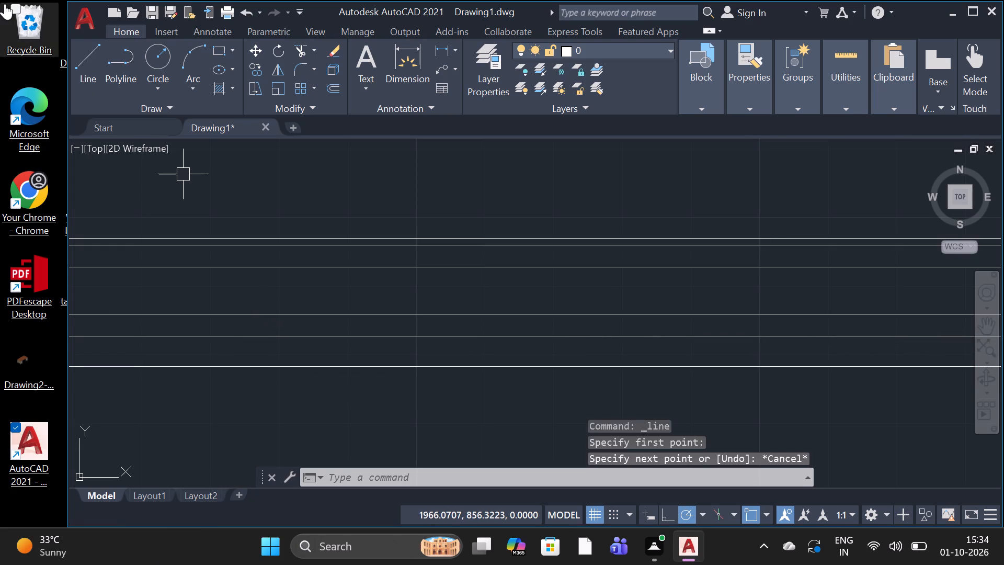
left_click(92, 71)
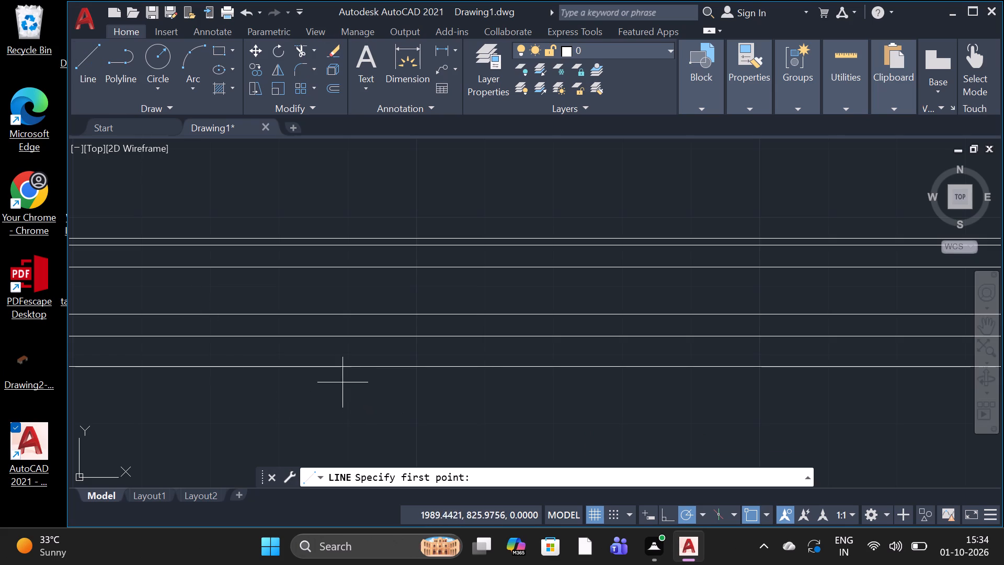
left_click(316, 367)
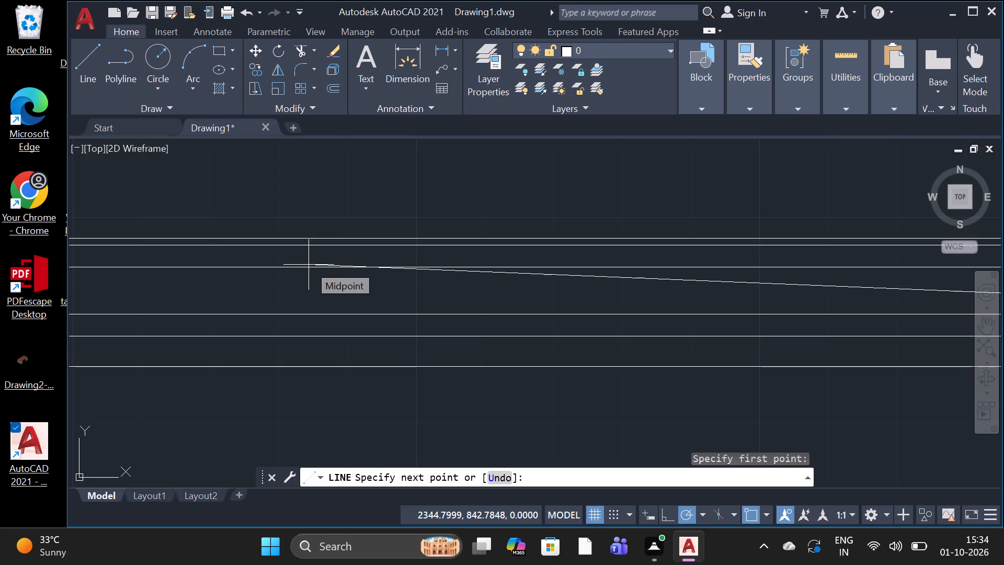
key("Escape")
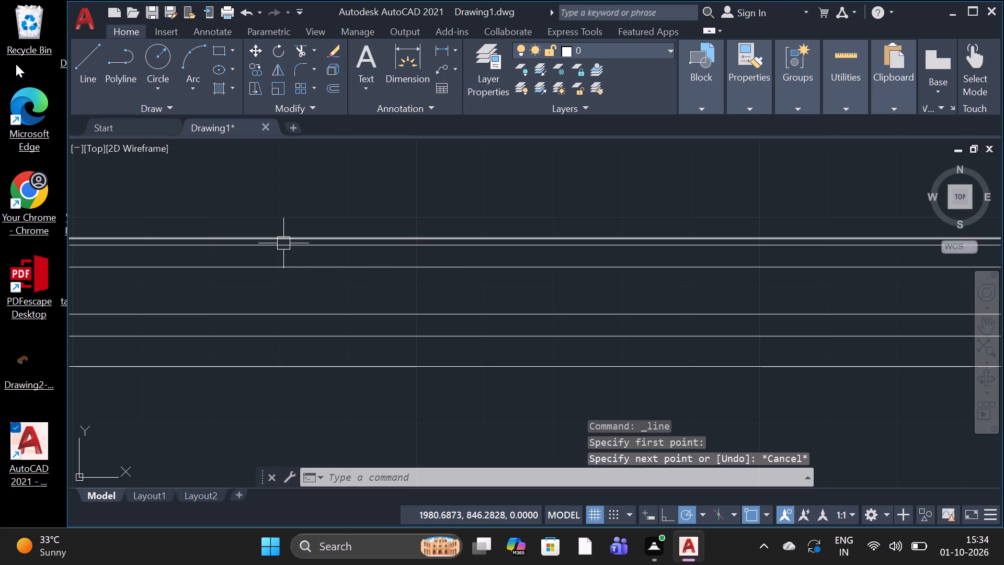
Draw a vertical line about 18.7 tall near the left part of the section, from the bottommost horizontal level line to the topmost one.
scroll(16, 56, "down", 6)
scroll(773, 564, "down", 1)
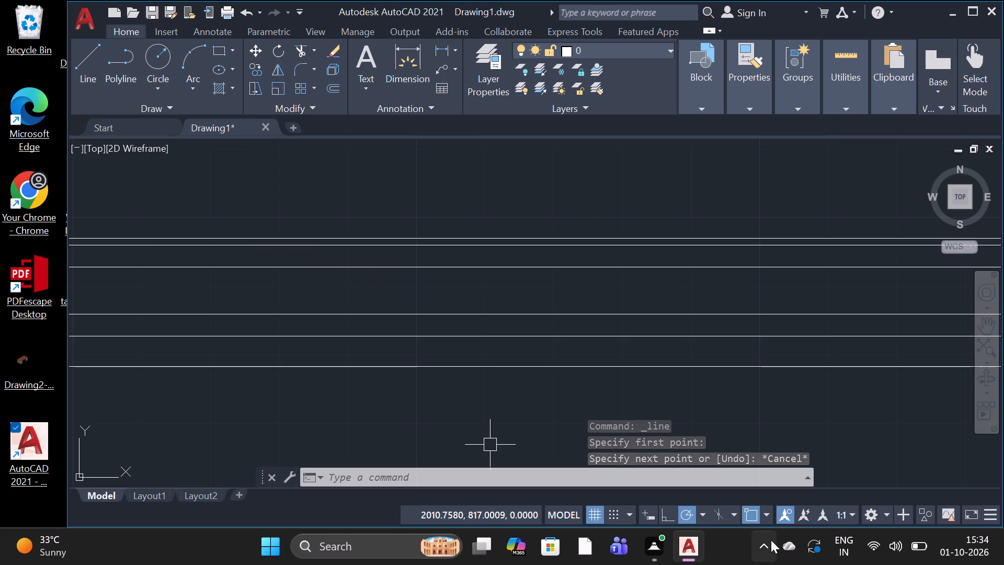
scroll(770, 536, "down", 3)
scroll(587, 312, "down", 3)
scroll(626, 351, "up", 2)
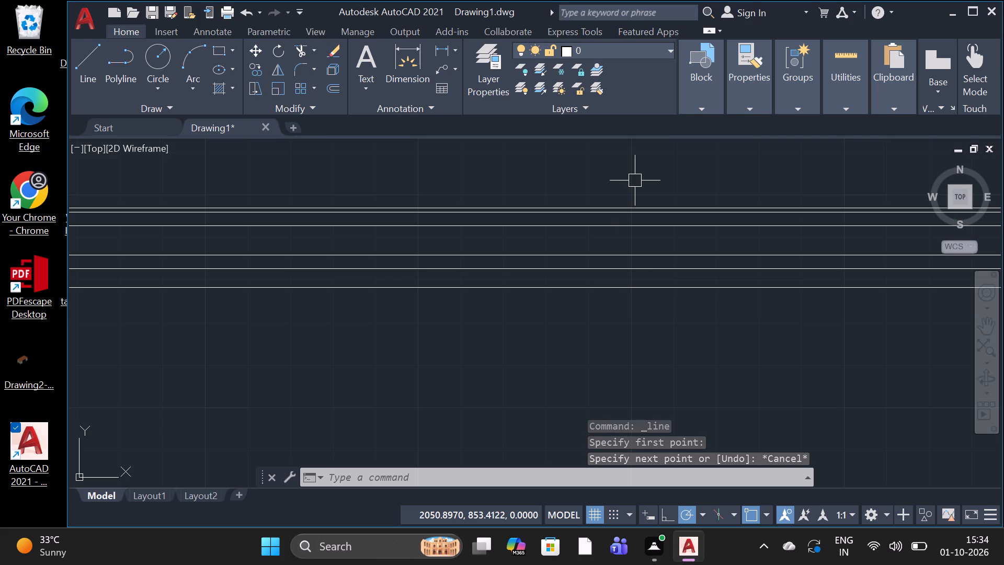
scroll(620, 181, "up", 1)
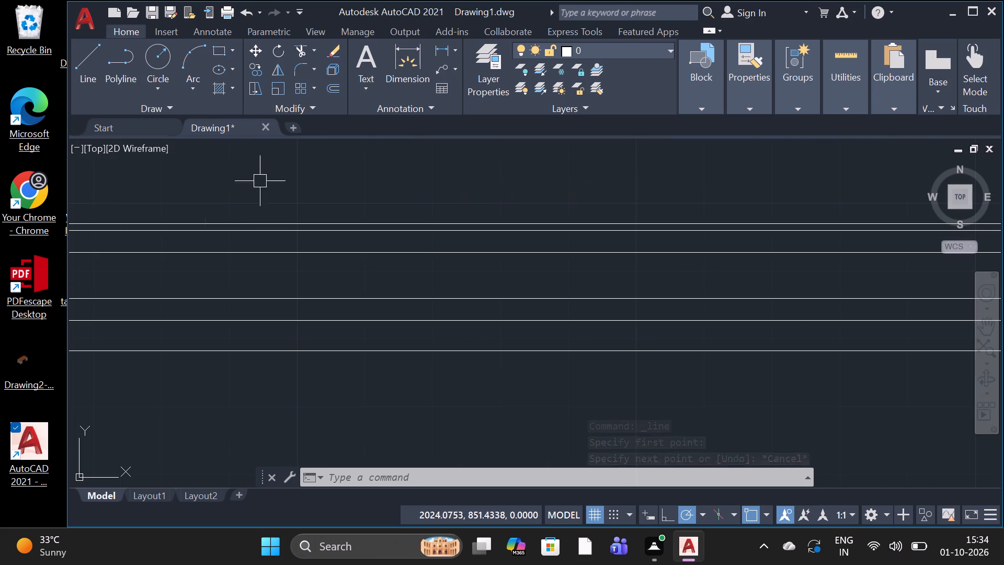
left_click(80, 55)
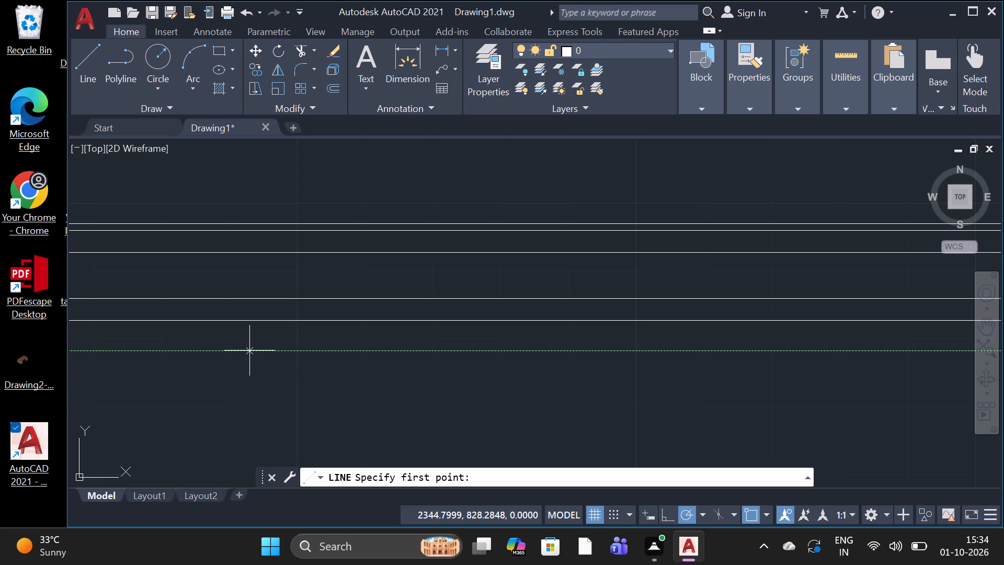
left_click(249, 351)
left_click(249, 351)
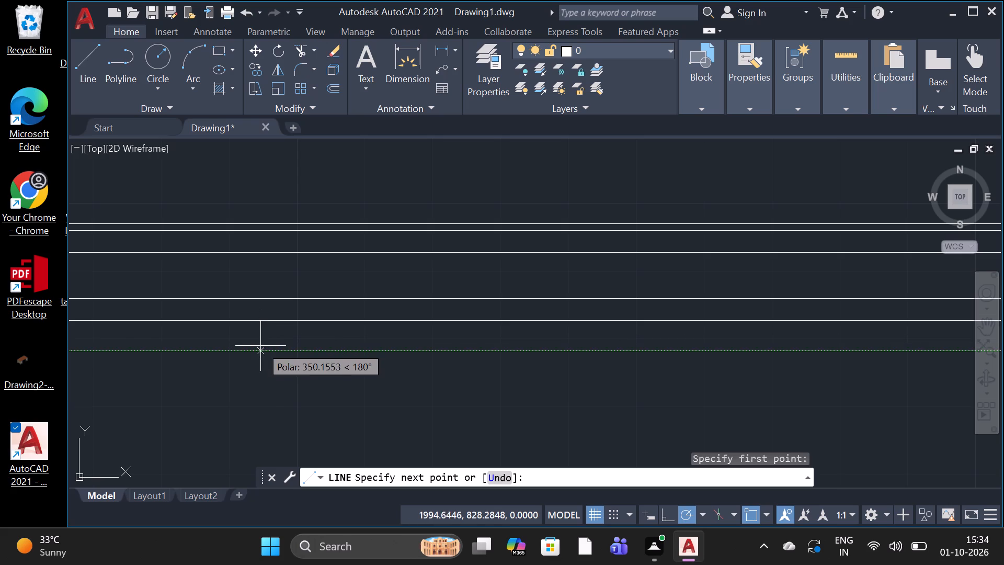
left_click(260, 346)
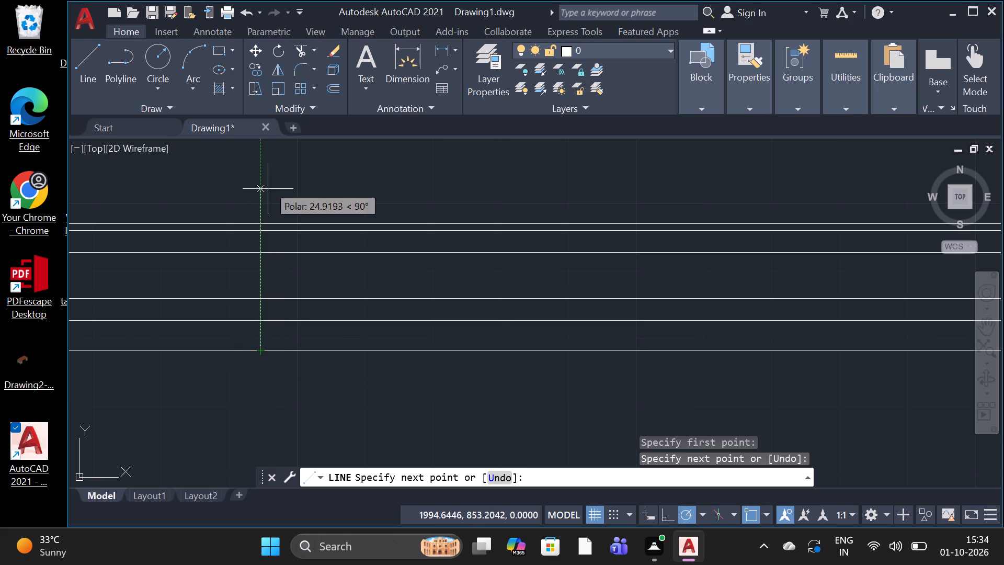
left_click(266, 223)
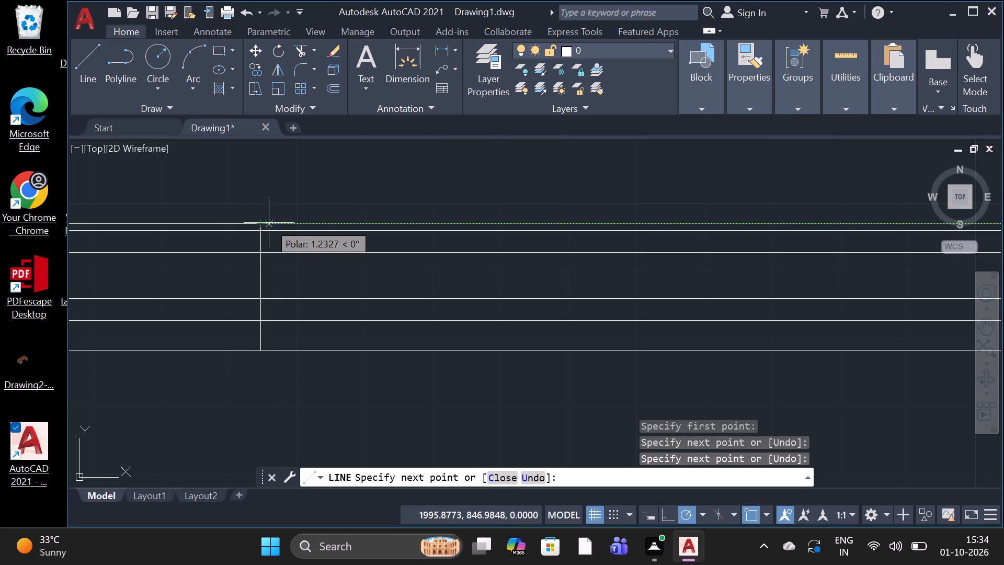
key("space")
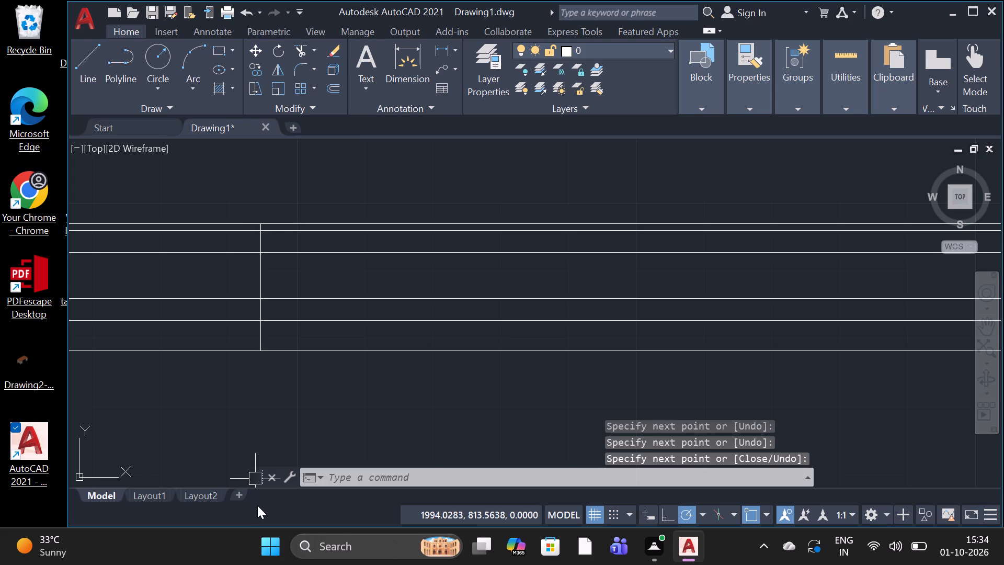
Offset the vertical line 0.23 to the right to form the wall thickness.
scroll(258, 295, "up", 1)
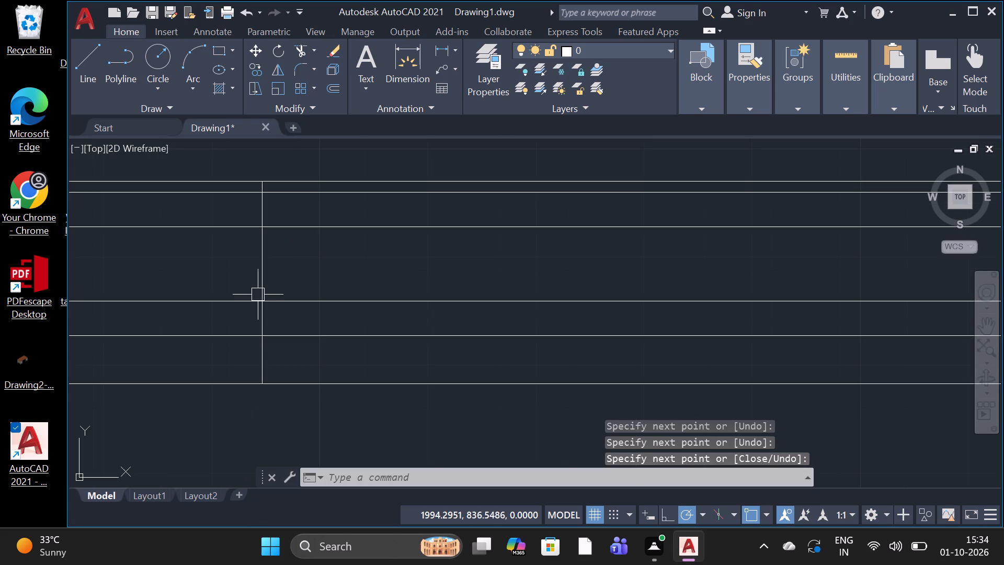
type("OF")
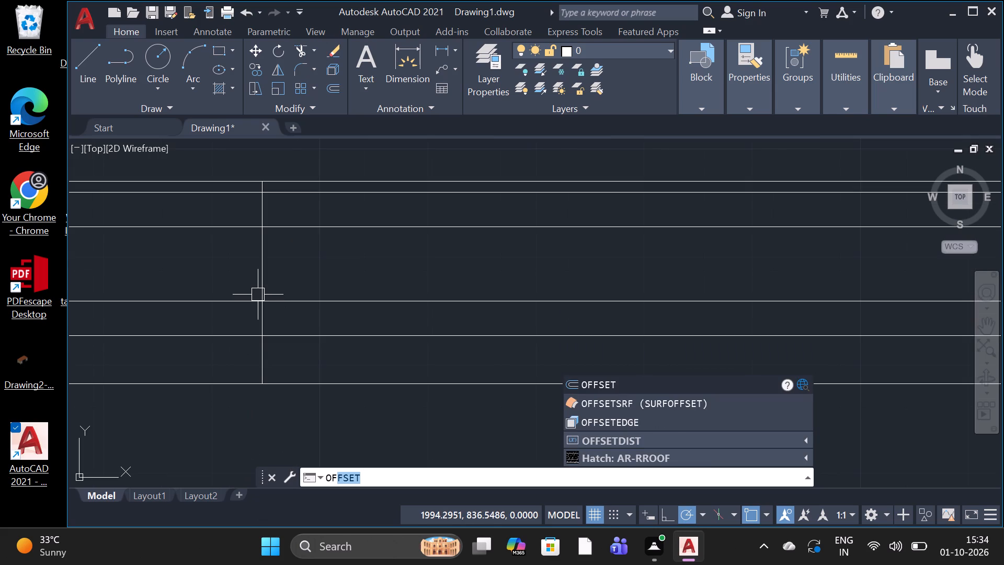
key("space")
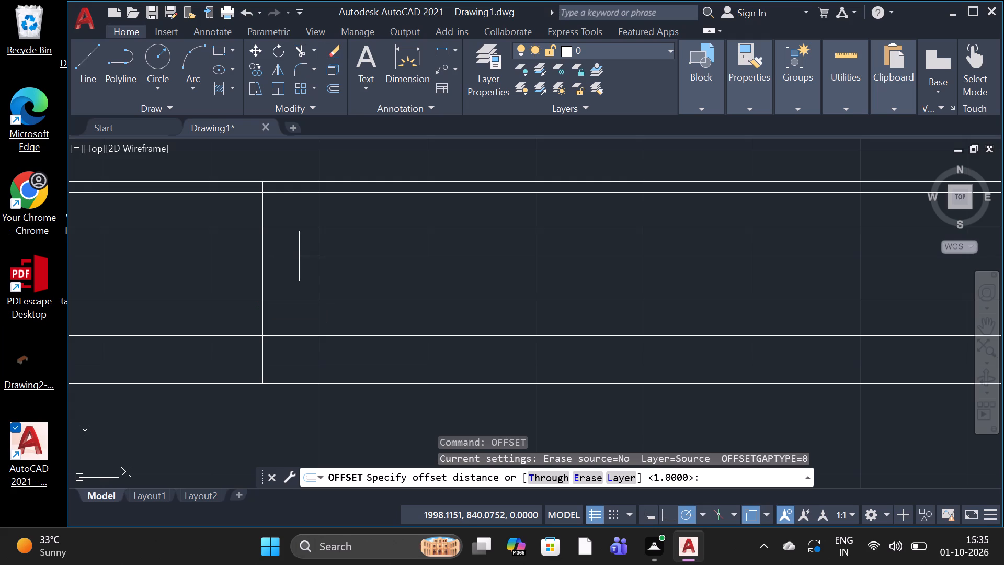
key("0")
key("period")
key("2")
key("3")
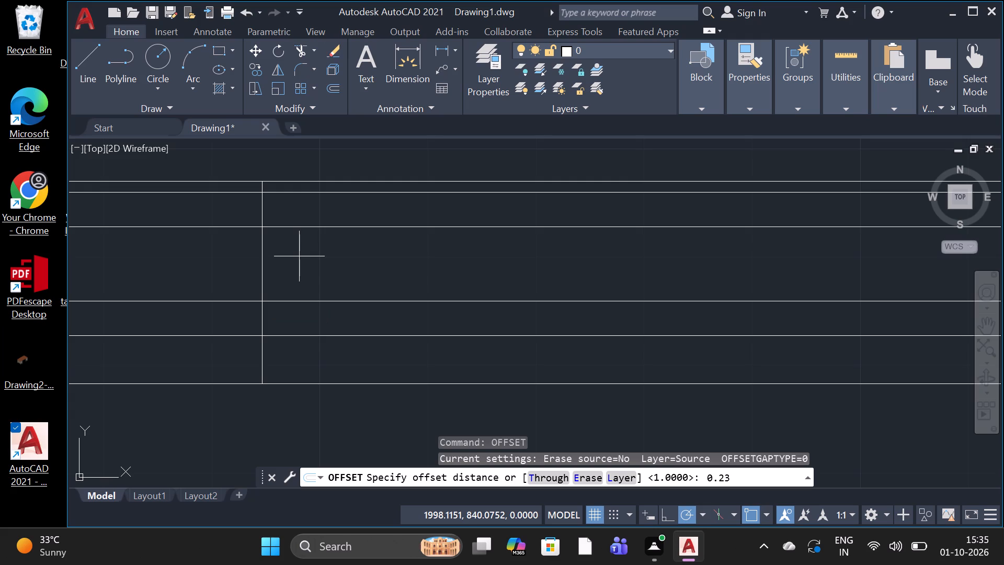
key("space")
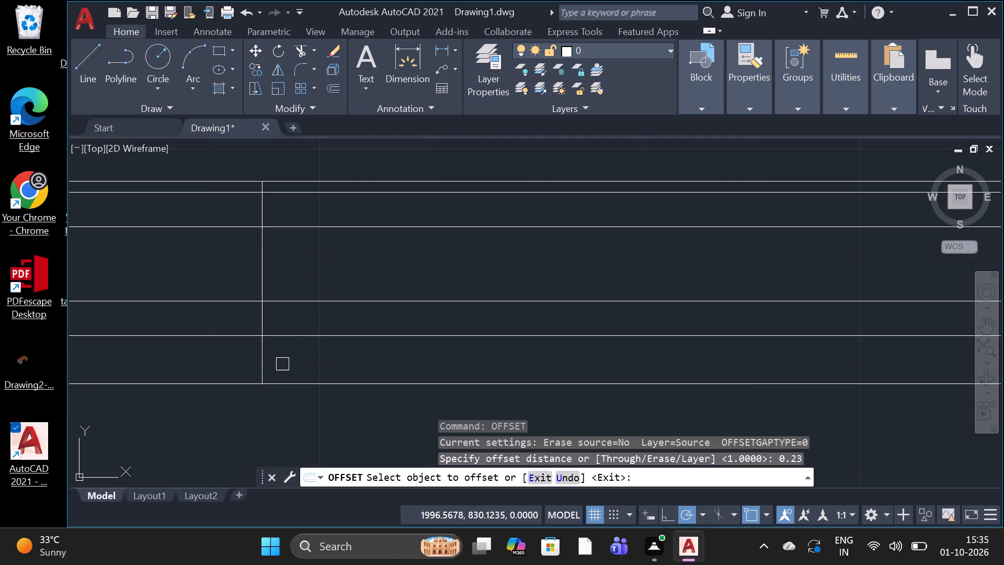
left_click(264, 287)
left_click(309, 284)
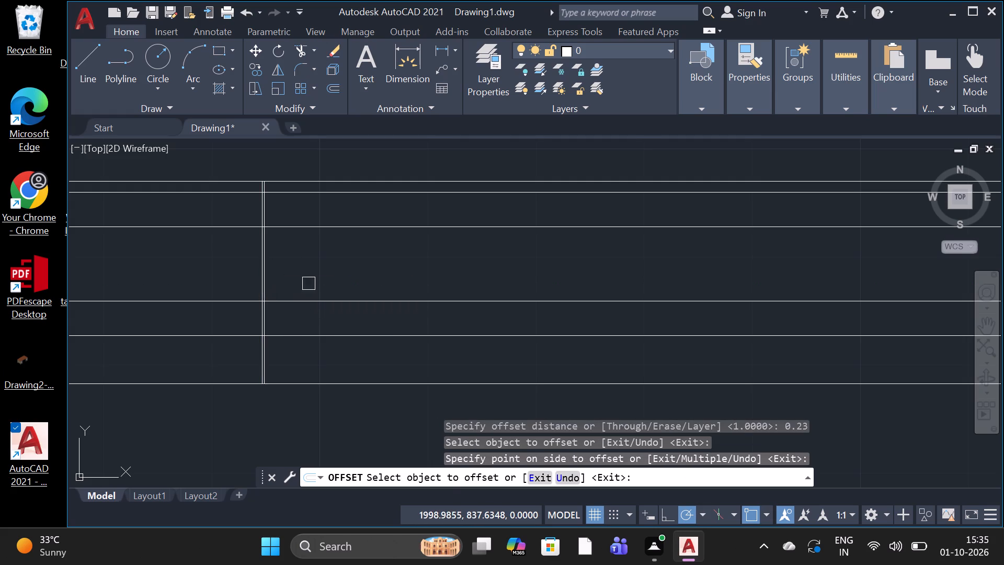
scroll(209, 266, "up", 2)
scroll(209, 266, "down", 2)
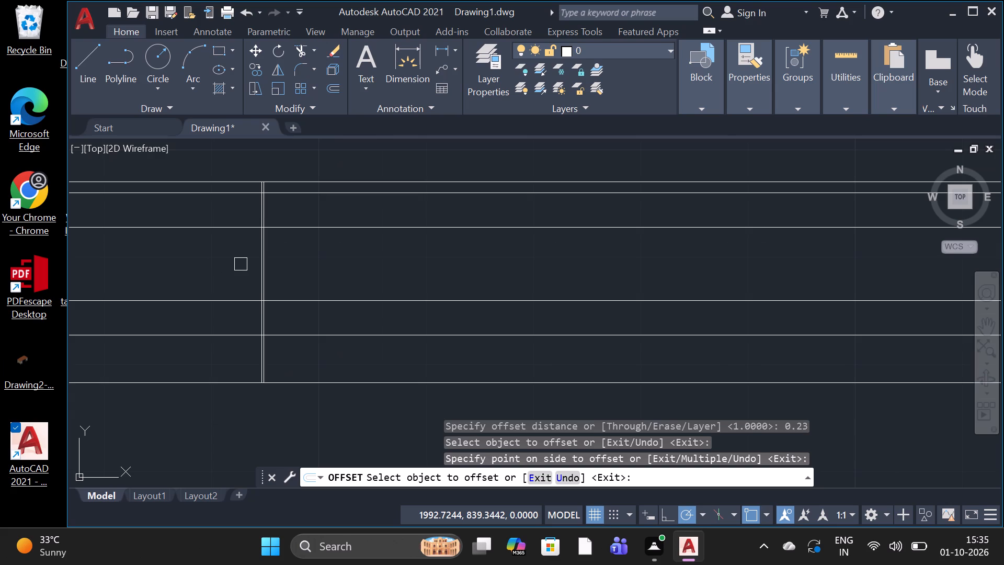
key("Escape")
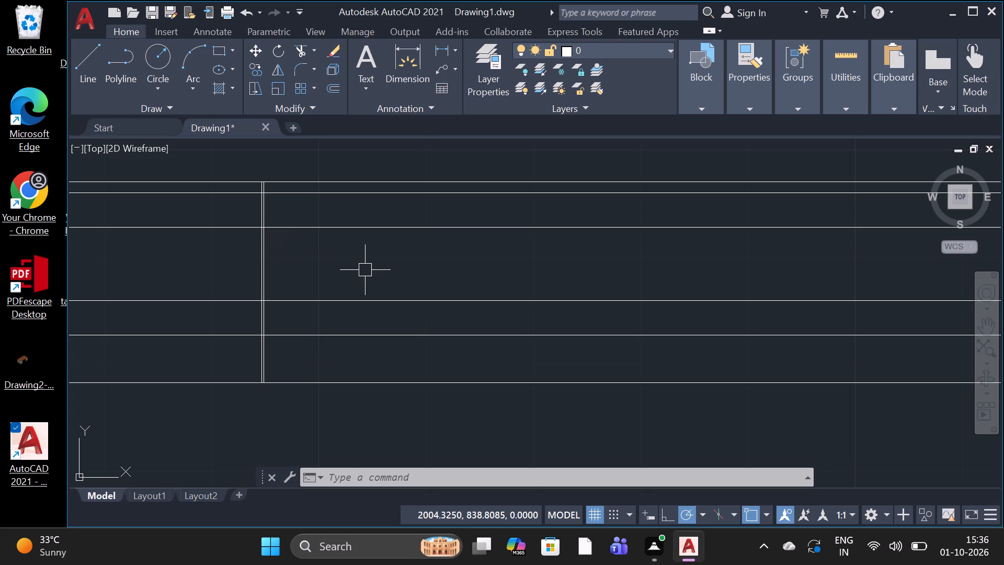
Draw a line over the wall's right-hand vertical line, from the topmost level line down to the third level line from the bottom.
left_click(90, 45)
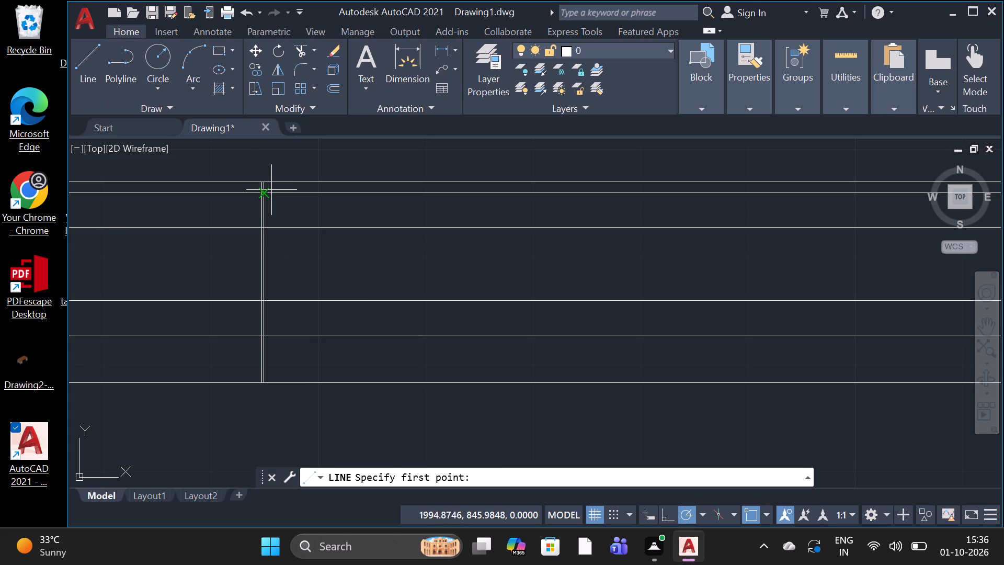
scroll(271, 189, "up", 2)
left_click(254, 178)
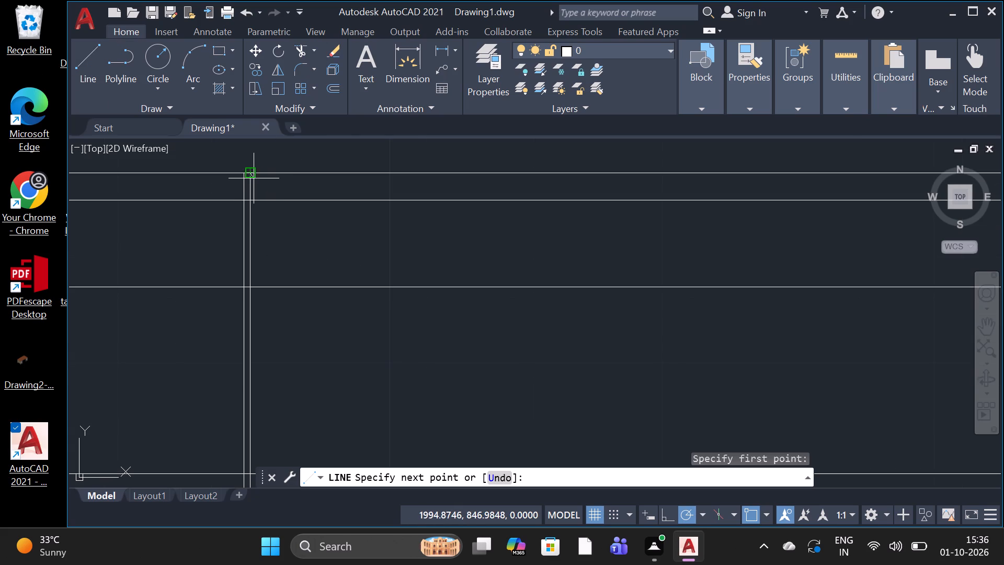
scroll(261, 447, "down", 3)
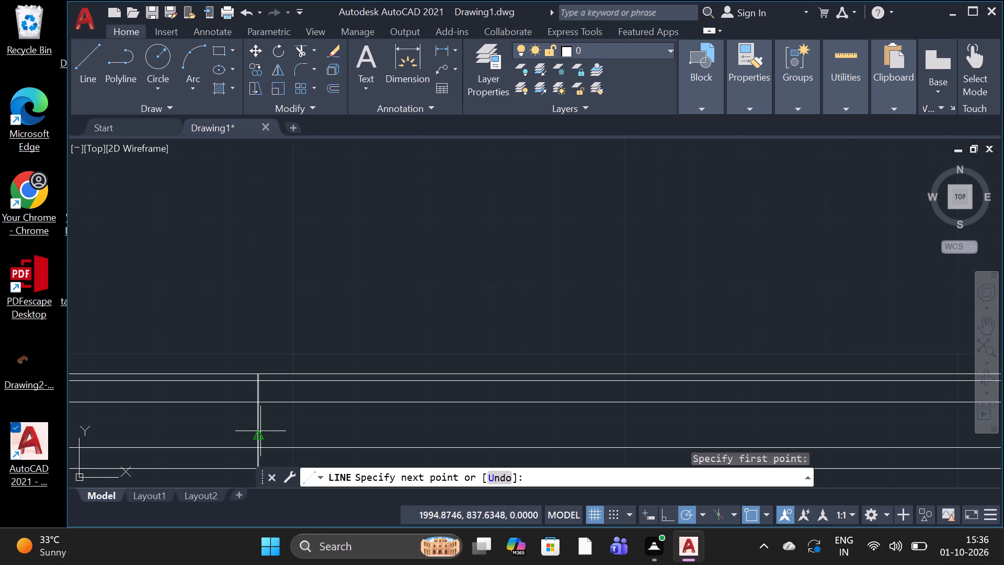
scroll(258, 435, "down", 2)
scroll(253, 454, "up", 3)
scroll(267, 372, "down", 3)
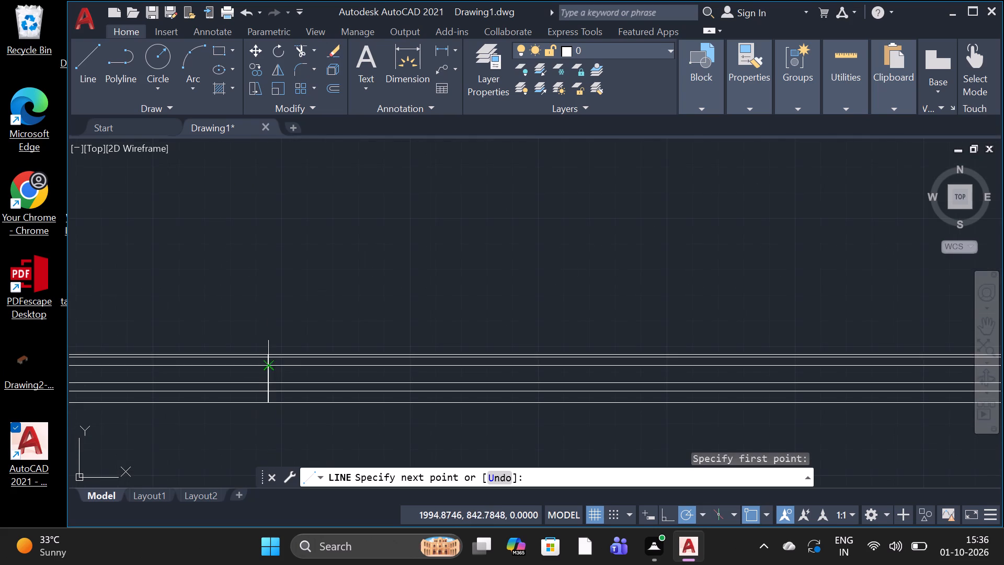
scroll(256, 401, "up", 3)
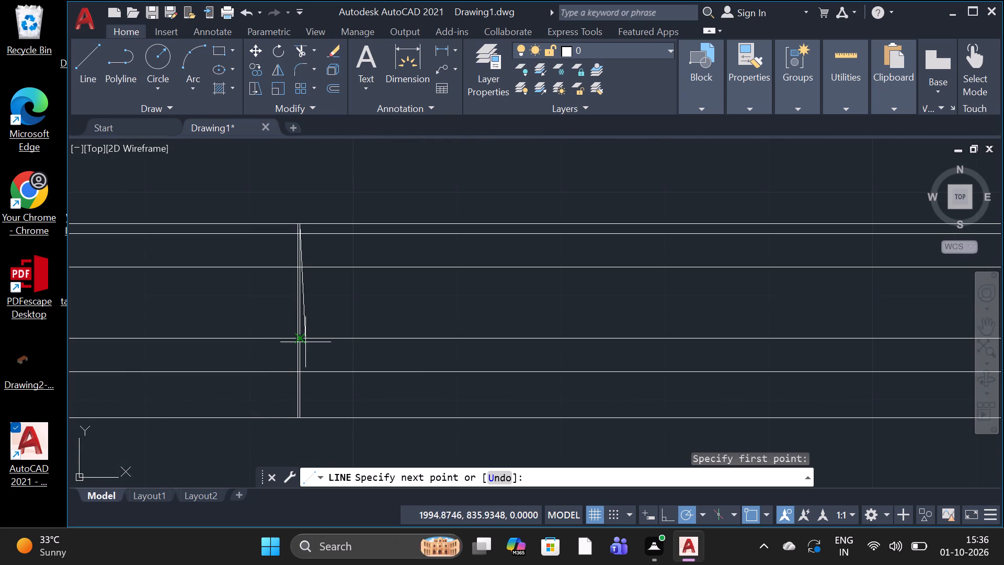
scroll(304, 342, "up", 2)
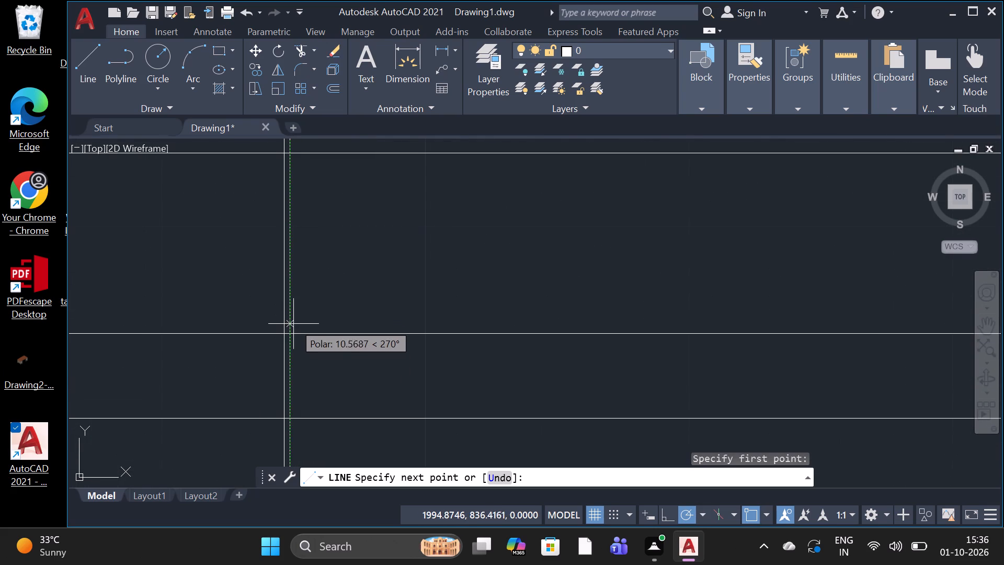
left_click(293, 331)
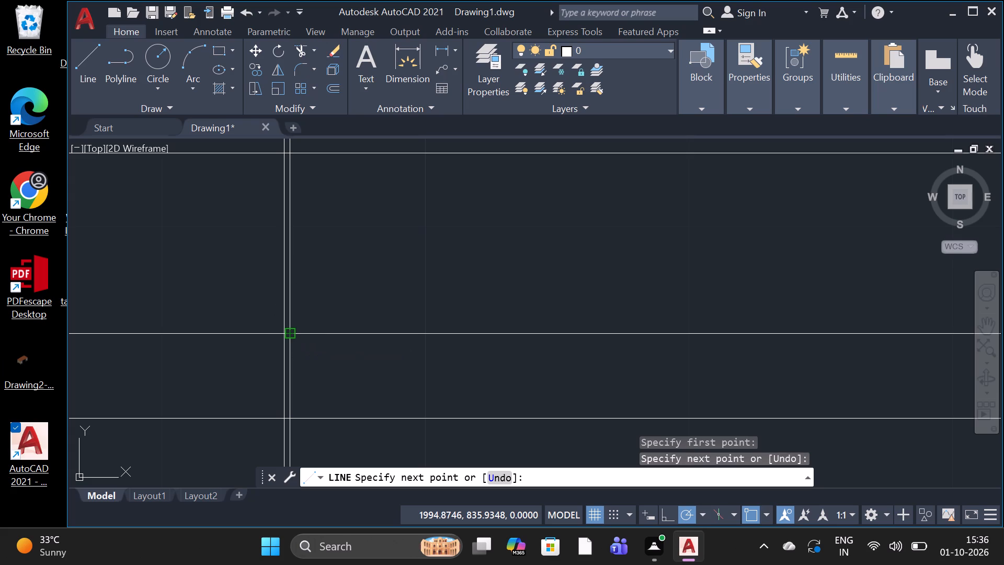
key("space")
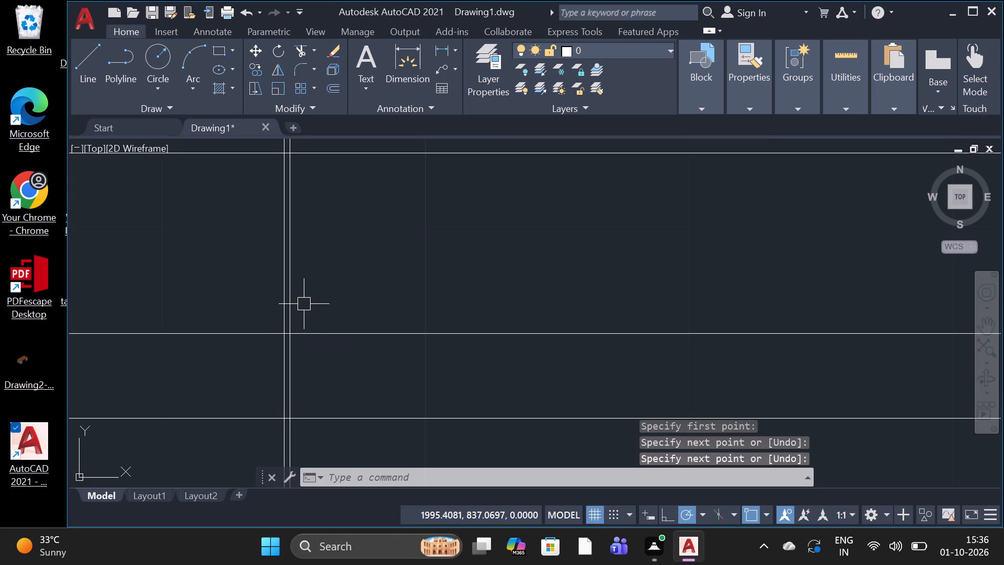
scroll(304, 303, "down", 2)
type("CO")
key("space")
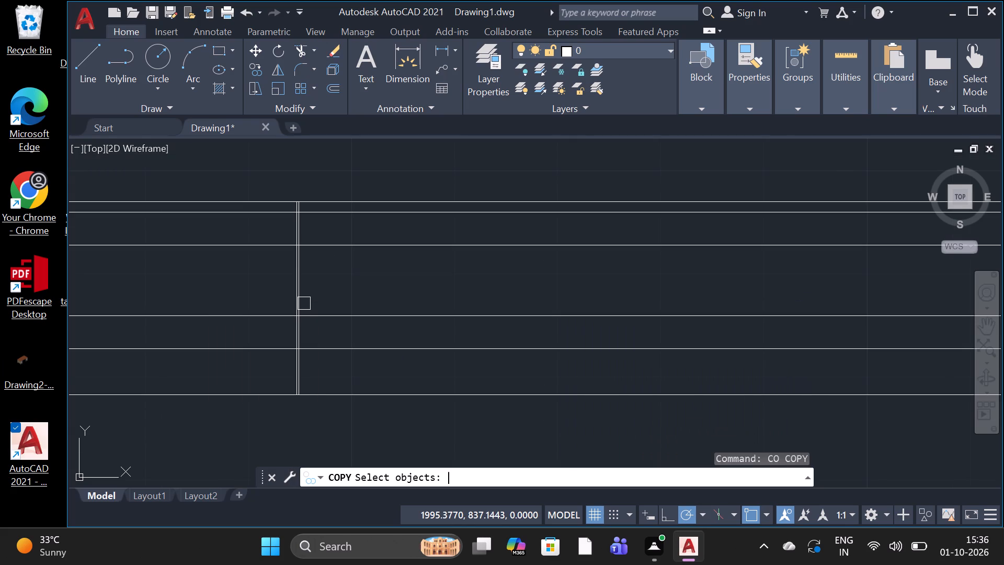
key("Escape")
Offset the short vertical line on the first wall's right face about 5.2 to the right, using the Through option.
type("OF")
key("space")
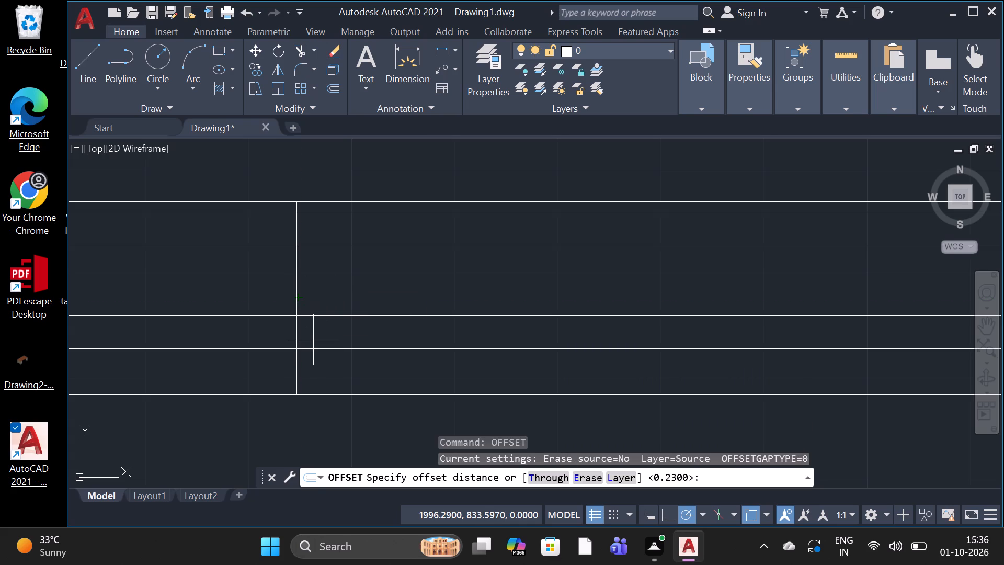
scroll(361, 183, "down", 1)
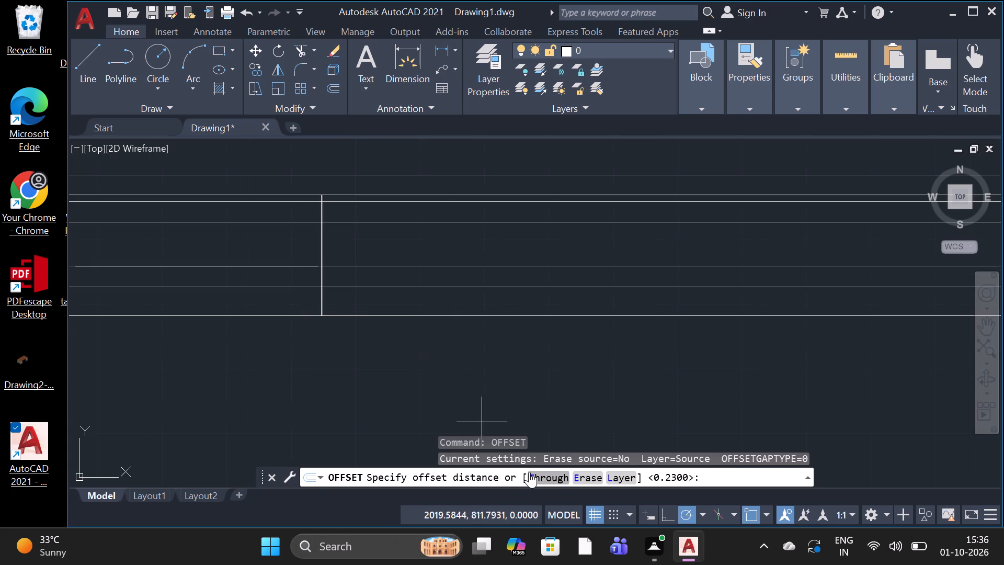
left_click(553, 479)
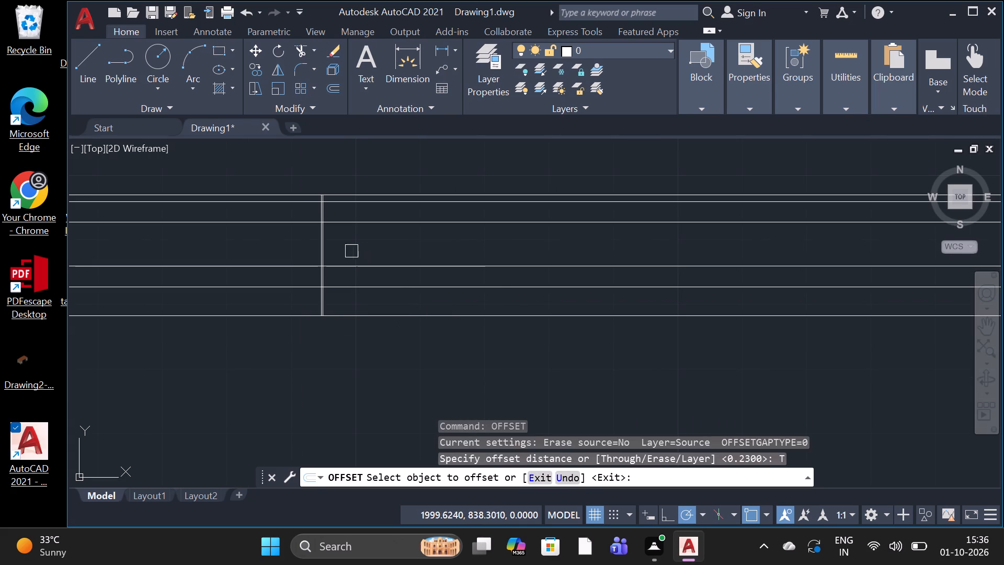
scroll(315, 245, "up", 4)
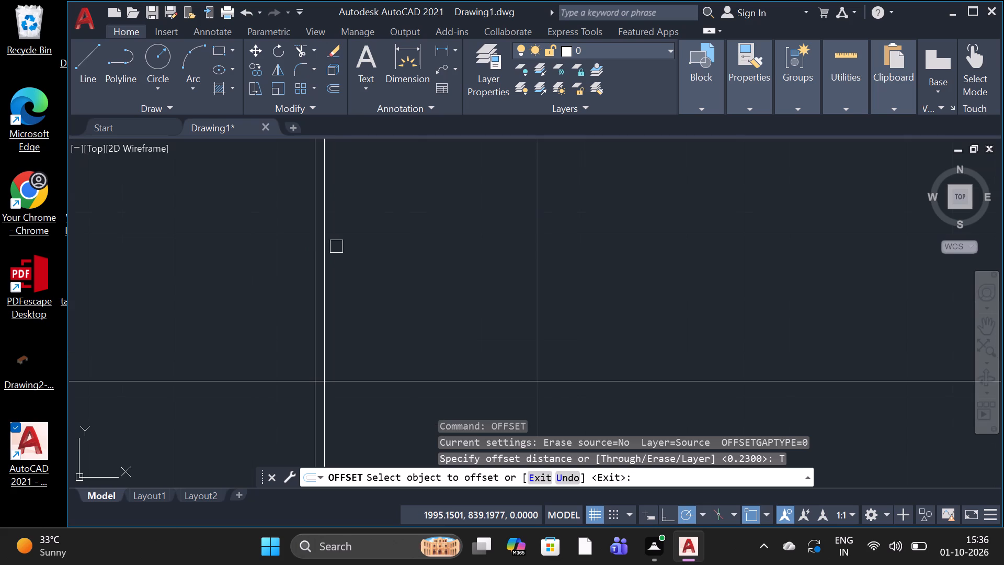
left_click(326, 251)
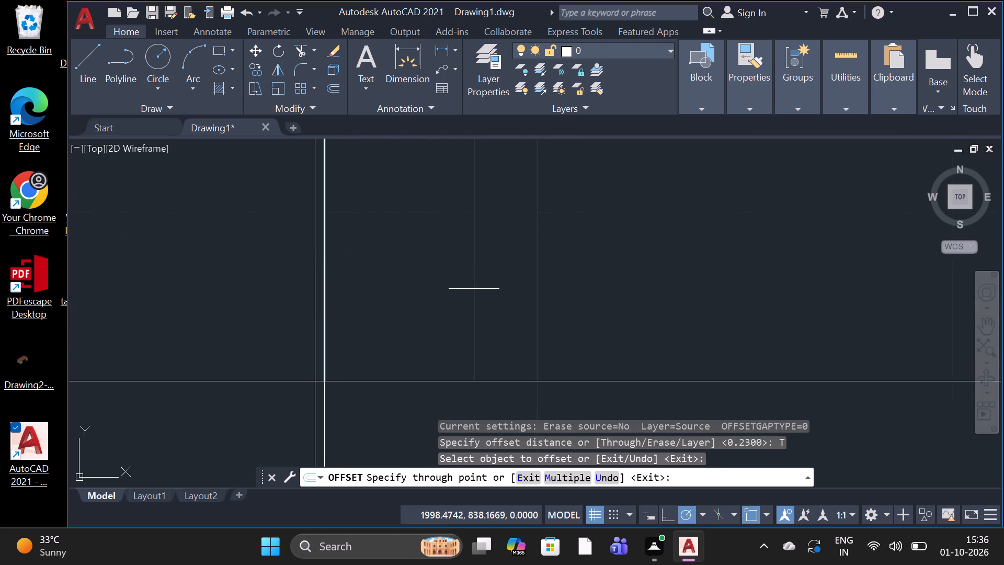
scroll(474, 289, "down", 2)
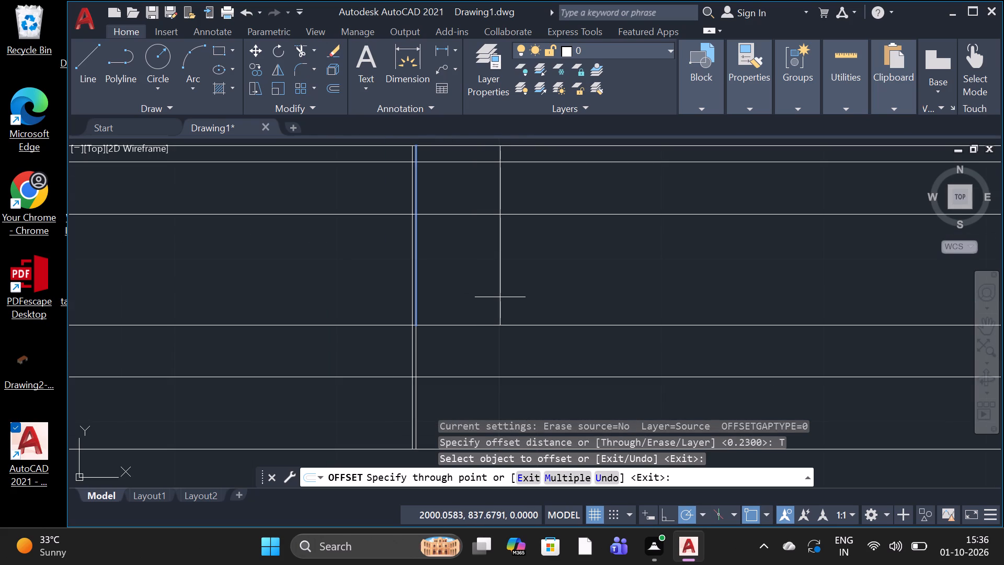
left_click(500, 297)
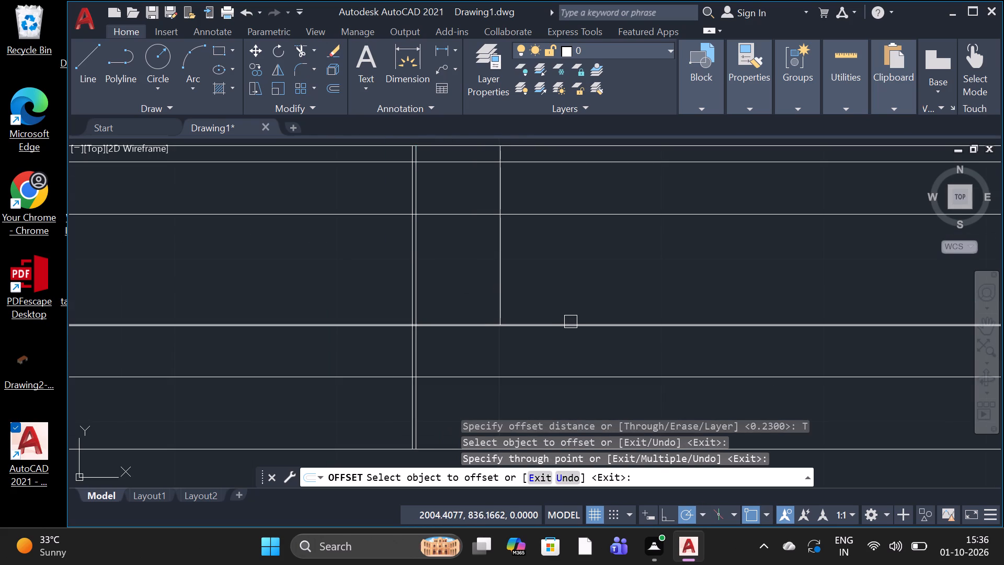
key("space")
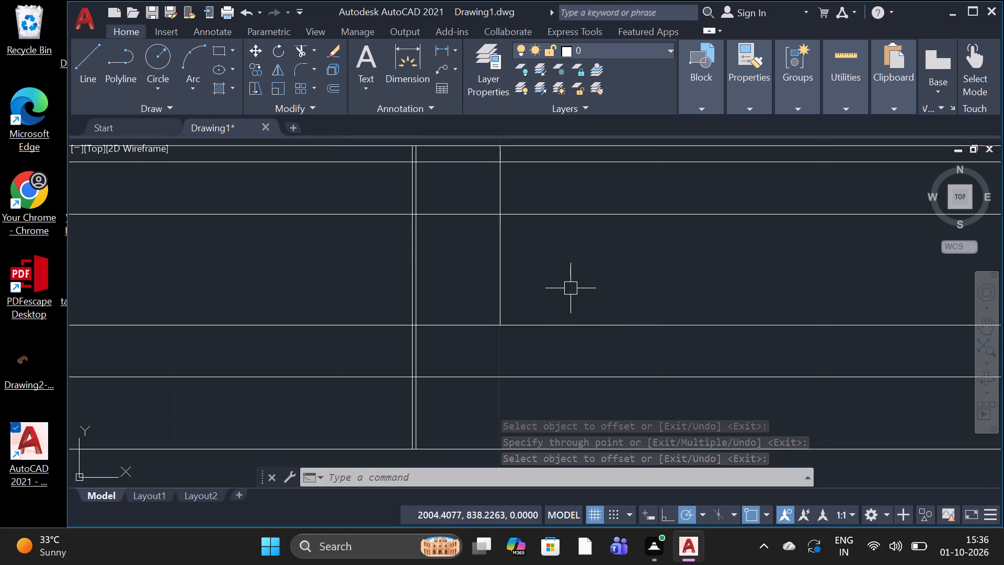
Offset the new short vertical line 0.23 to the right to form the second wall's thickness.
key("space")
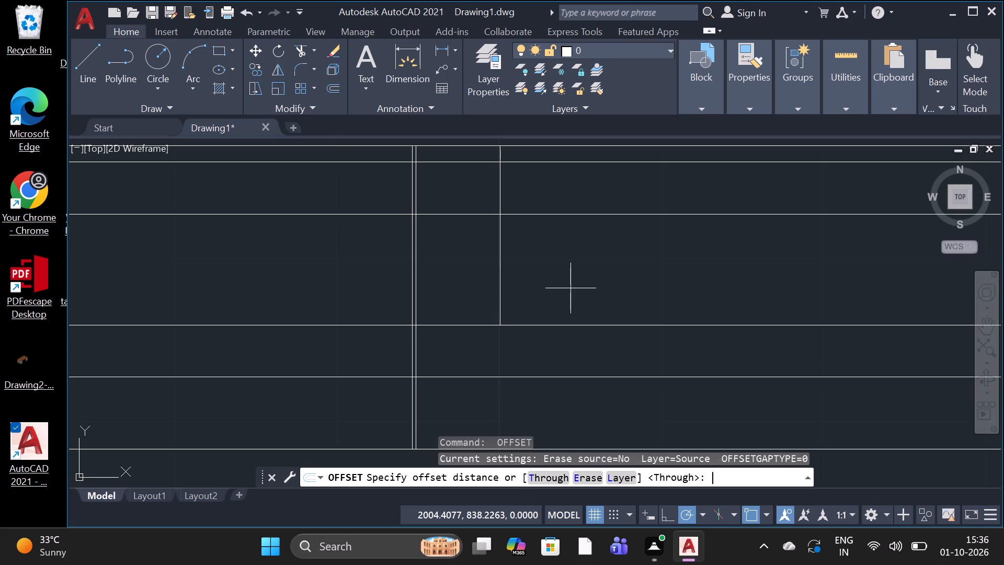
type("0.2")
key("3")
key("space")
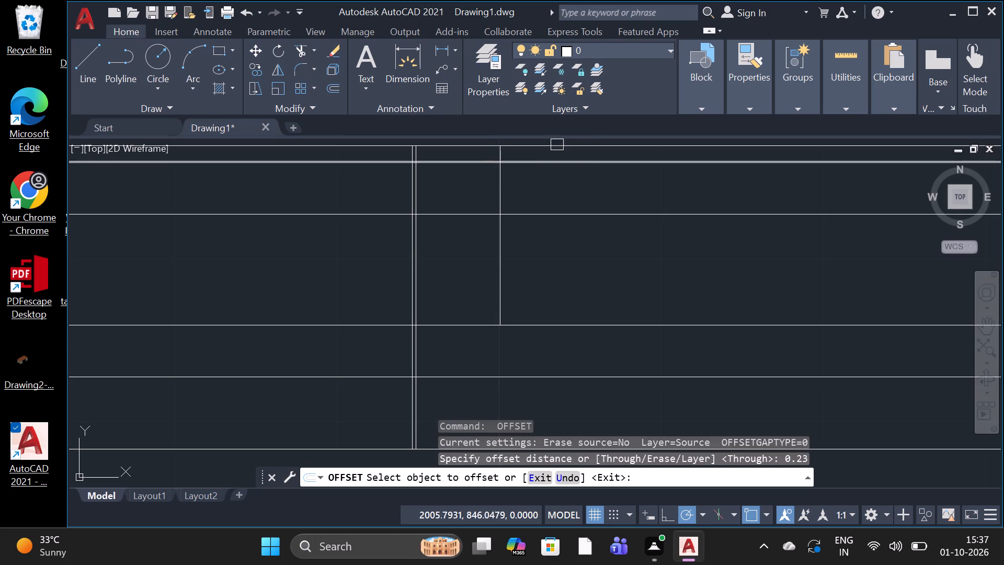
left_click(497, 177)
left_click(523, 184)
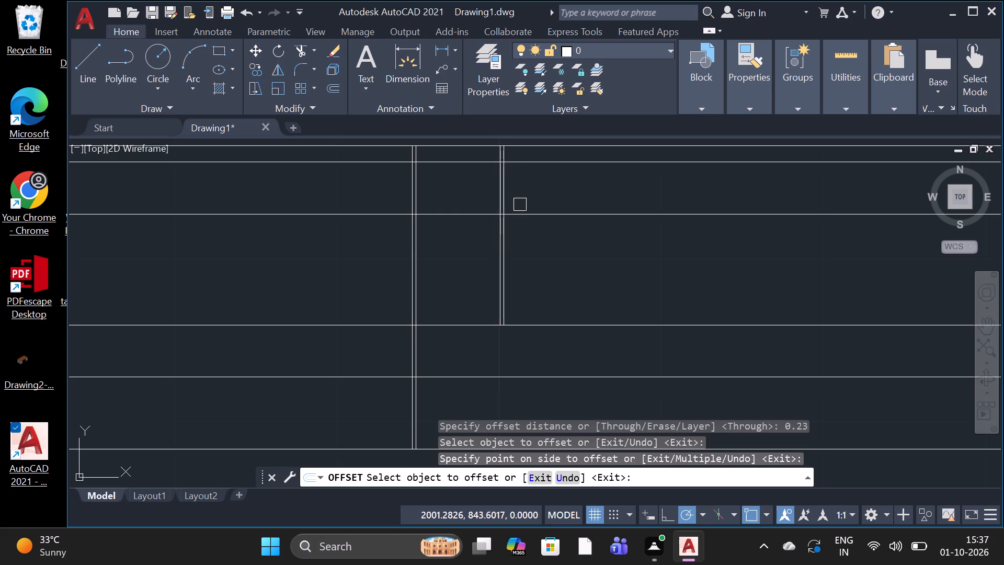
key("Escape")
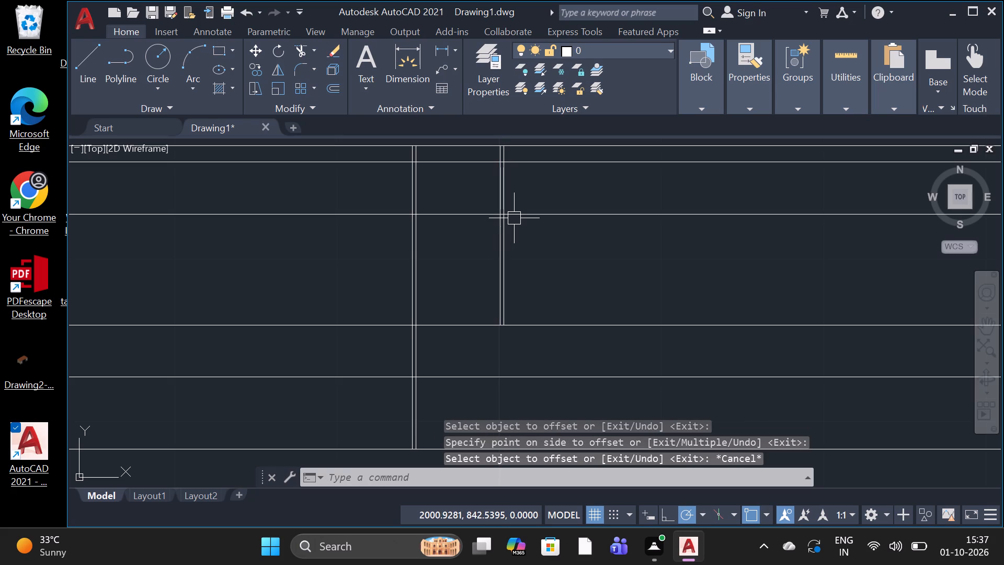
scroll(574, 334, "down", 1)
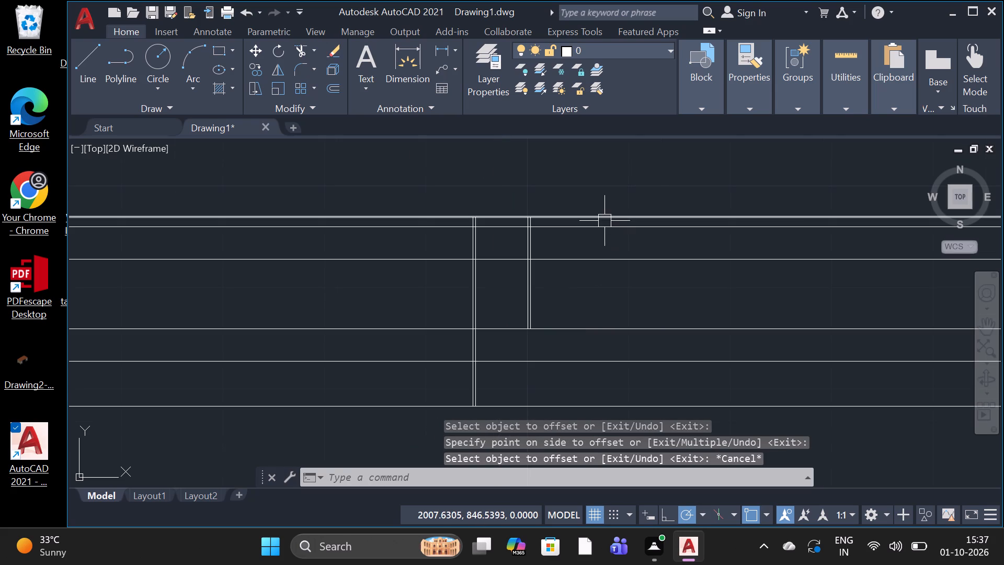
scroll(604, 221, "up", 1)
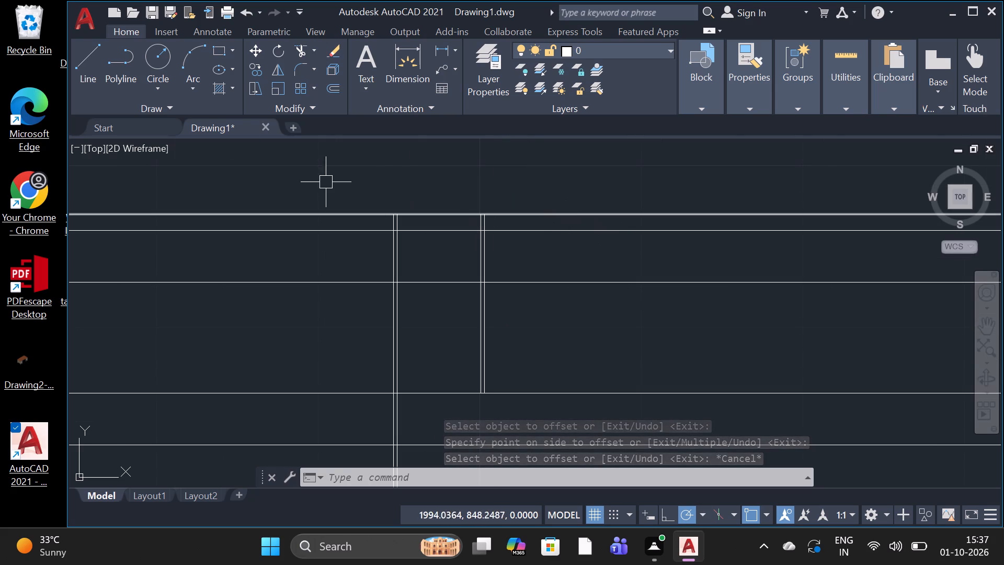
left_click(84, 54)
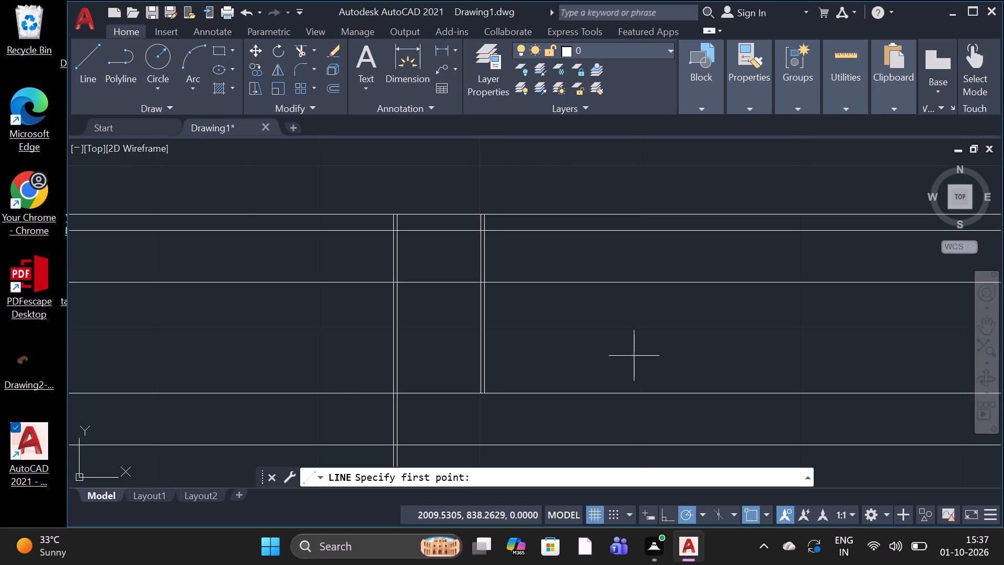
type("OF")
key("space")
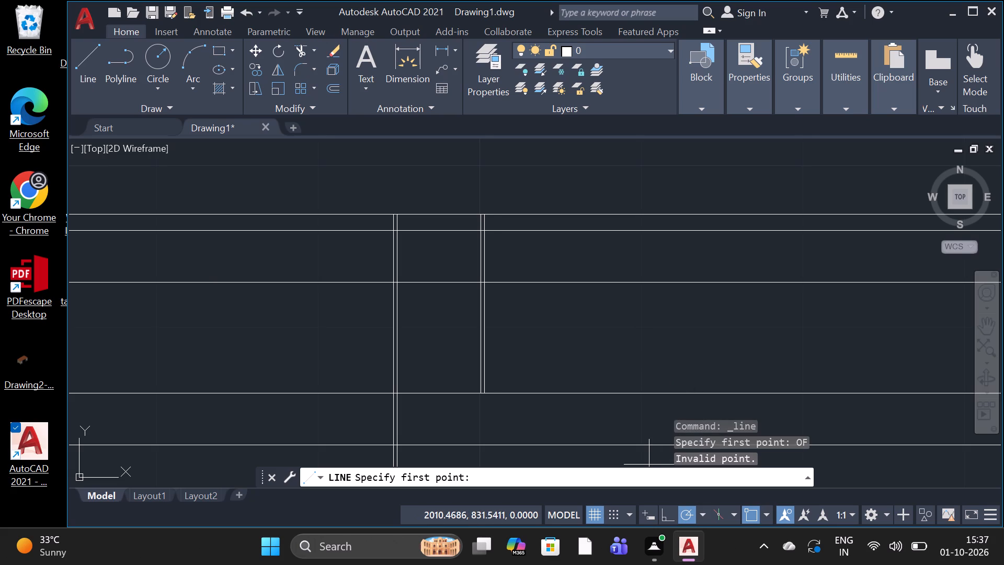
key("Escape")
Offset the second wall's right-hand line about 6.1 to the right, using the Through option.
type("OF")
key("space")
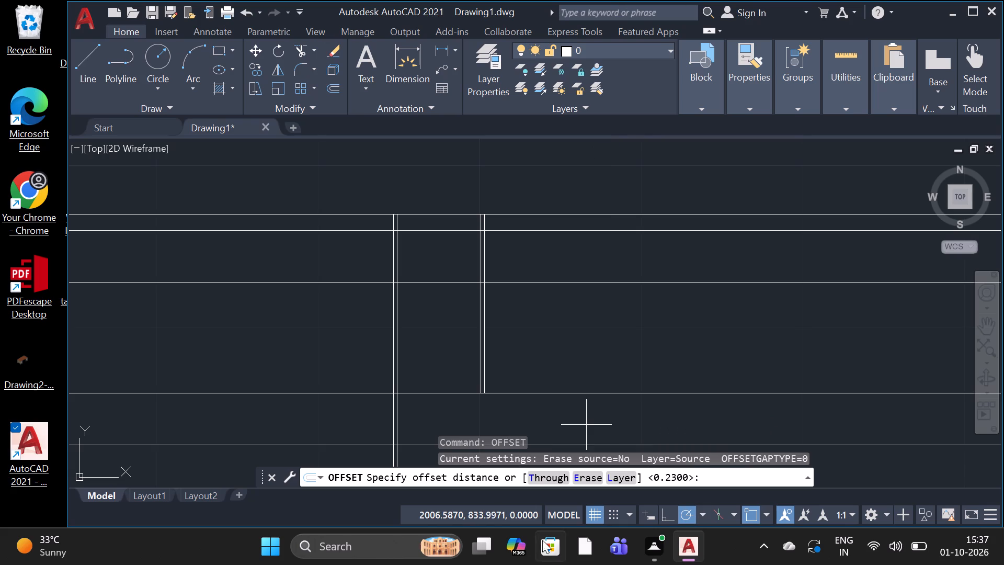
left_click(540, 475)
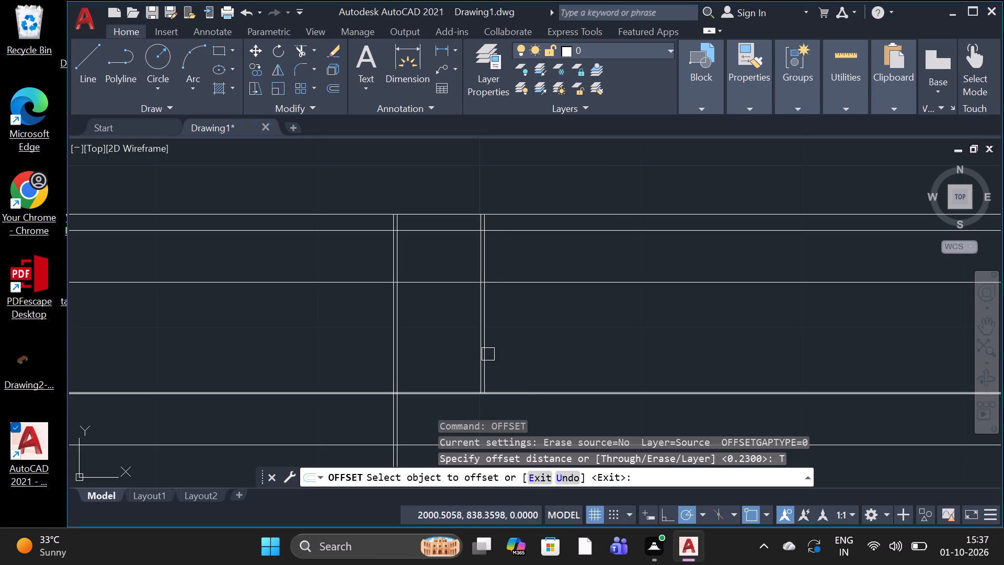
scroll(495, 342, "up", 2)
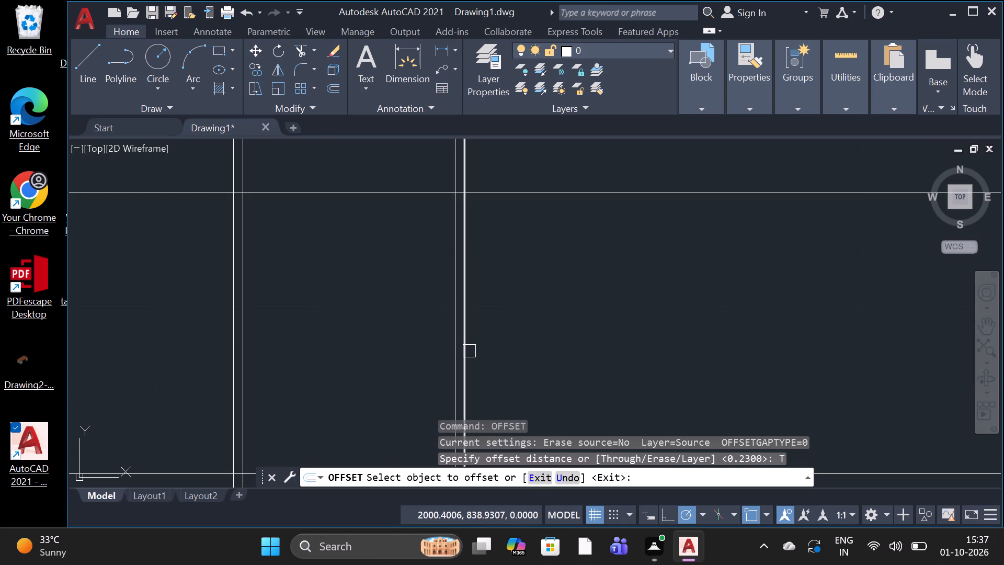
left_click(469, 351)
scroll(640, 320, "down", 2)
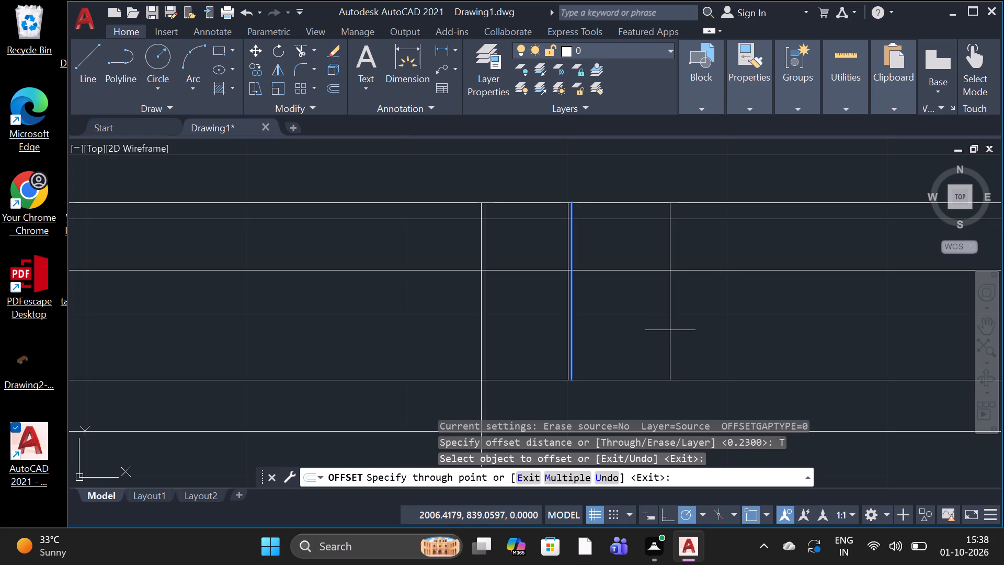
left_click(670, 330)
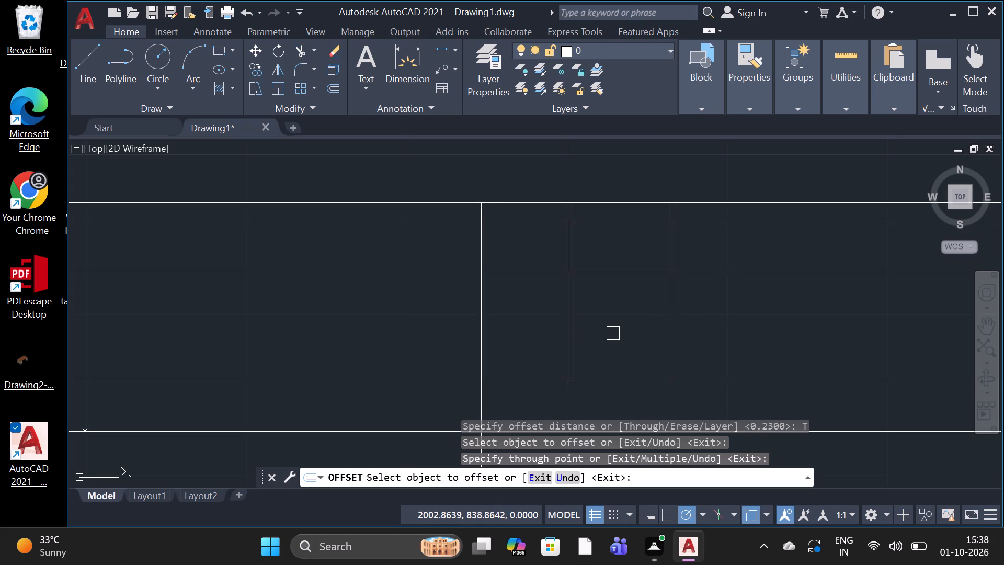
key("o")
key("Escape")
Offset the rightmost vertical line 0.23 to the right to form the third wall's thickness.
key("o")
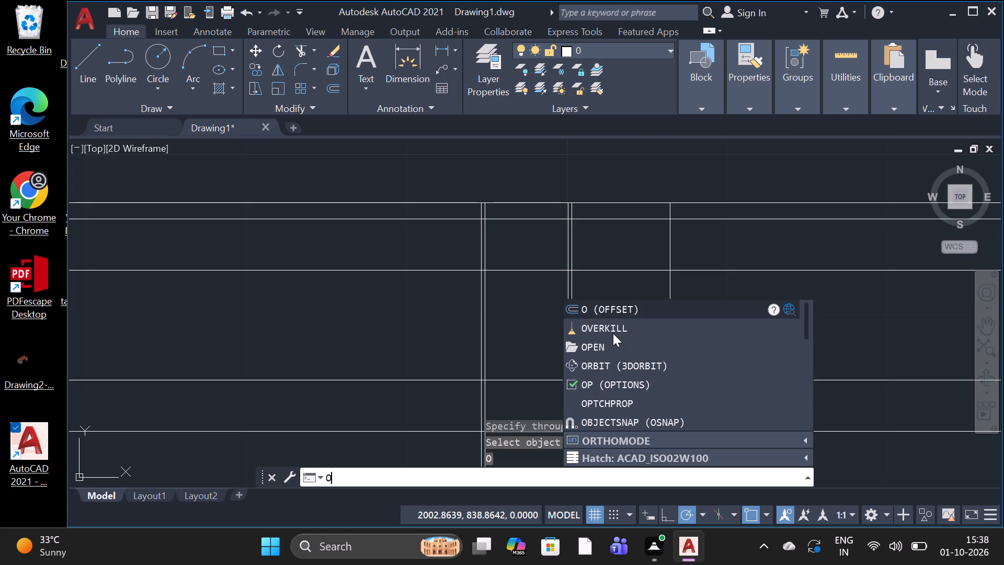
type("F")
key("space")
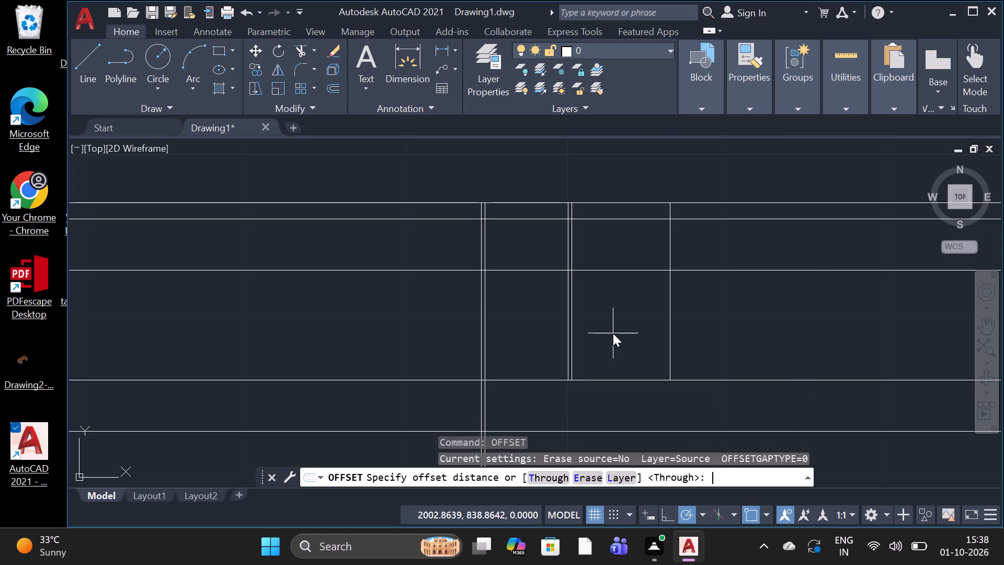
key("0")
key("period")
type("24")
key("BackSpace")
type("3")
key("space")
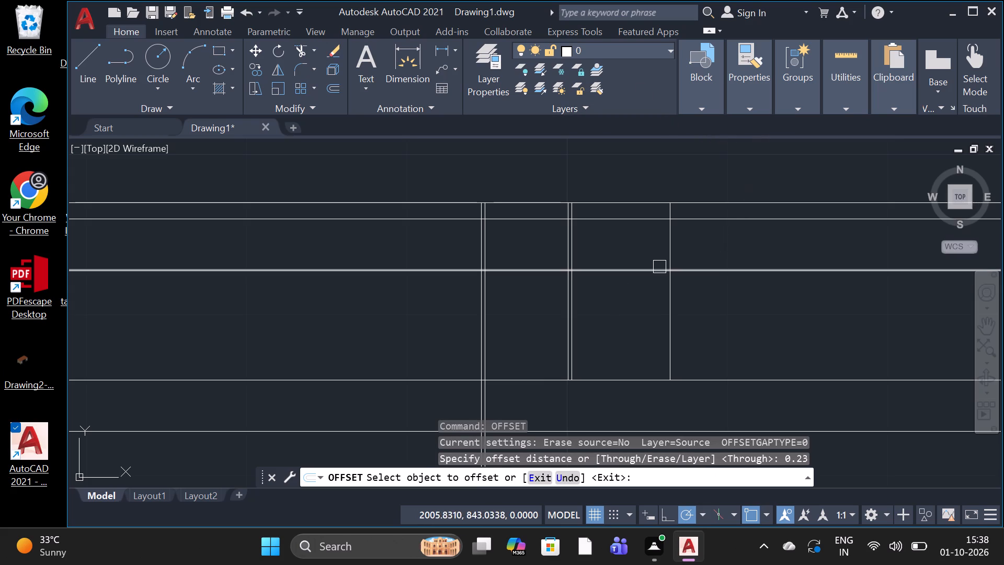
left_click_drag(664, 247, 669, 244)
left_click(682, 238)
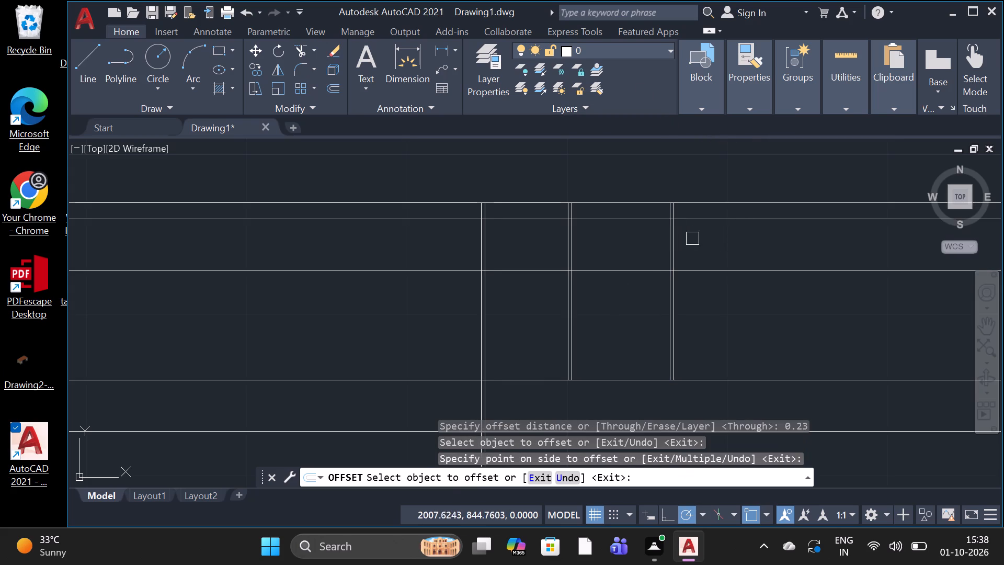
key("space")
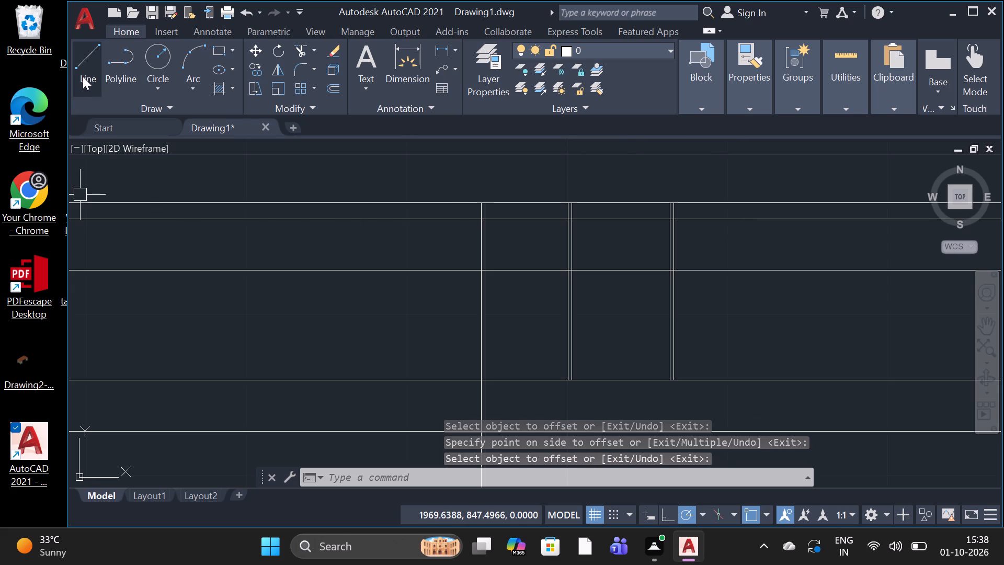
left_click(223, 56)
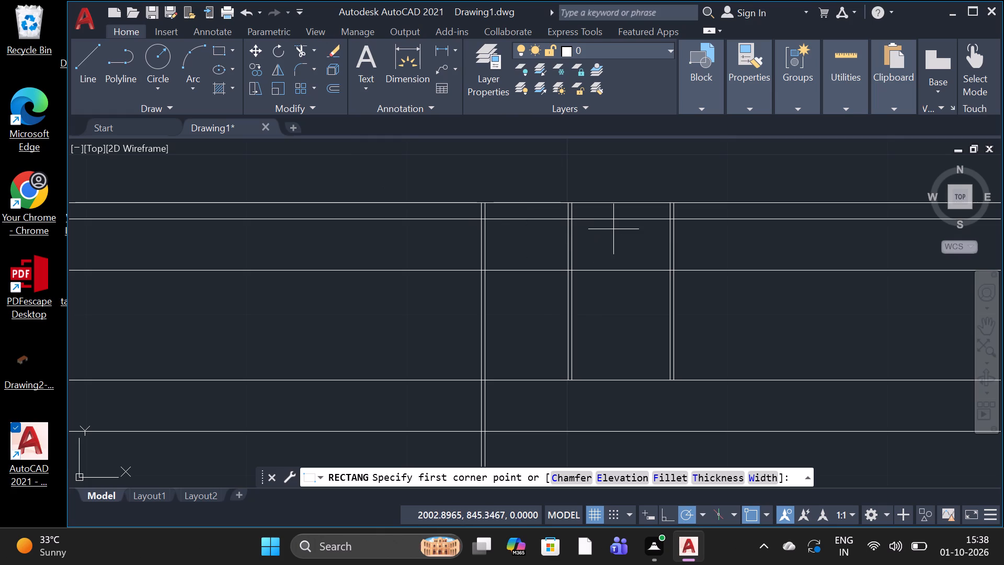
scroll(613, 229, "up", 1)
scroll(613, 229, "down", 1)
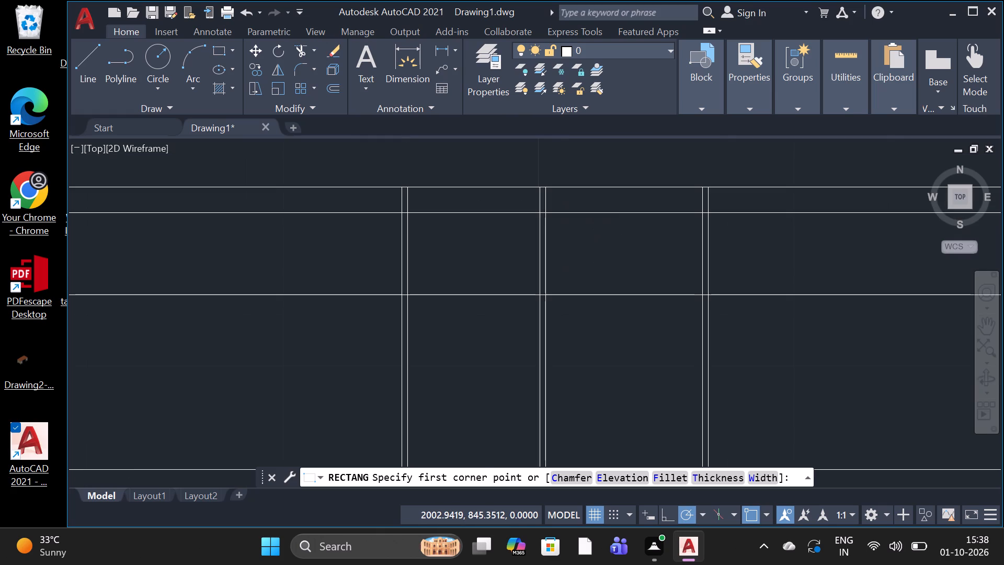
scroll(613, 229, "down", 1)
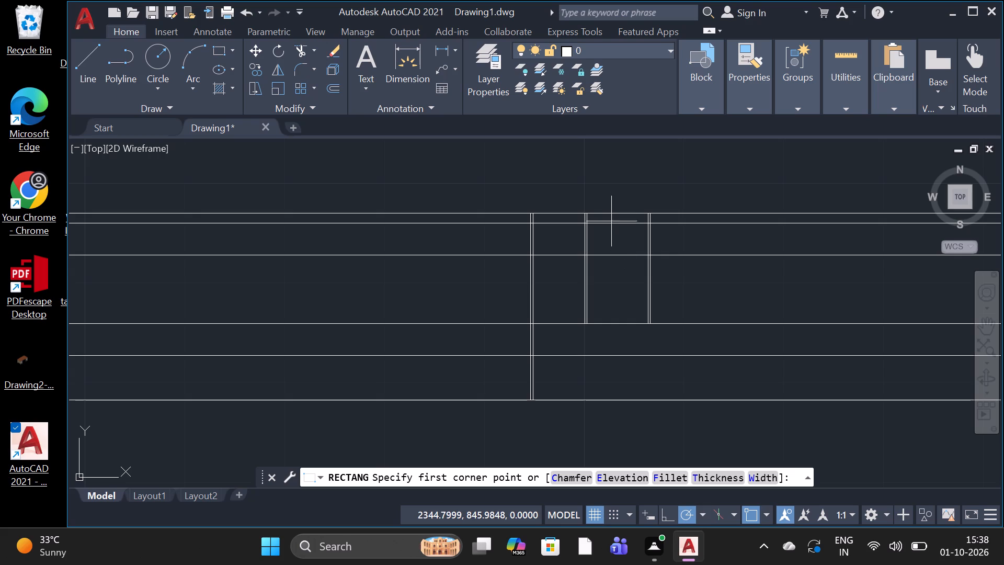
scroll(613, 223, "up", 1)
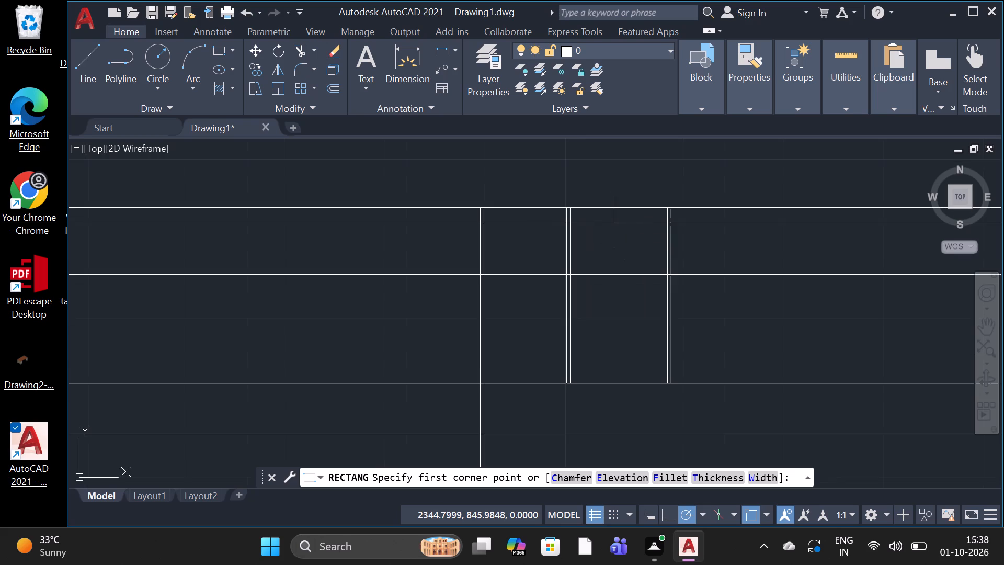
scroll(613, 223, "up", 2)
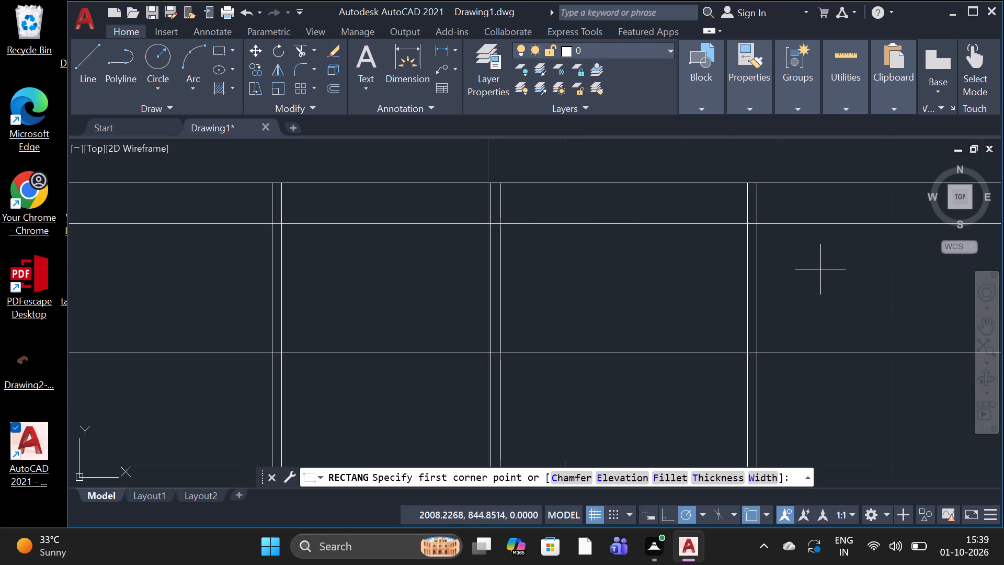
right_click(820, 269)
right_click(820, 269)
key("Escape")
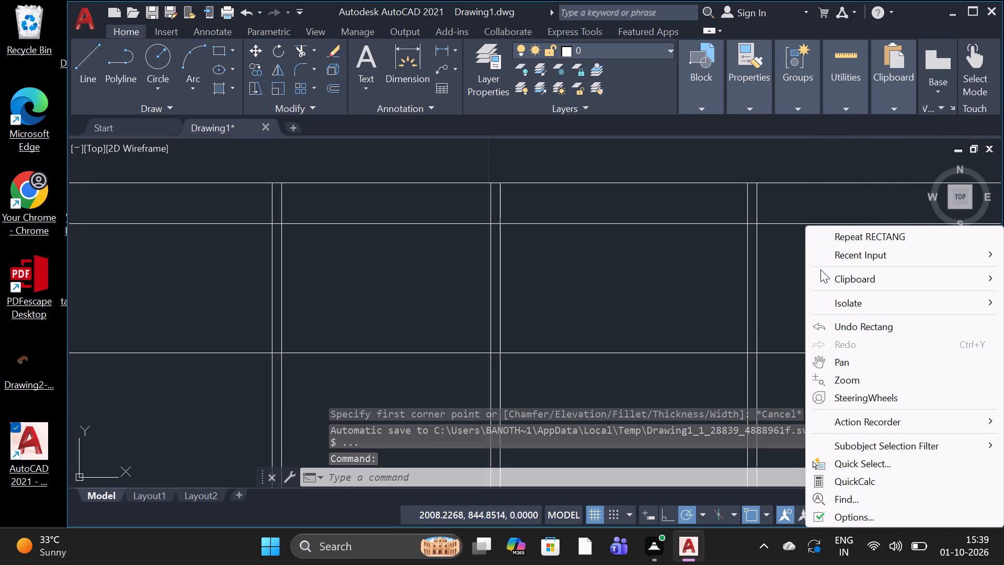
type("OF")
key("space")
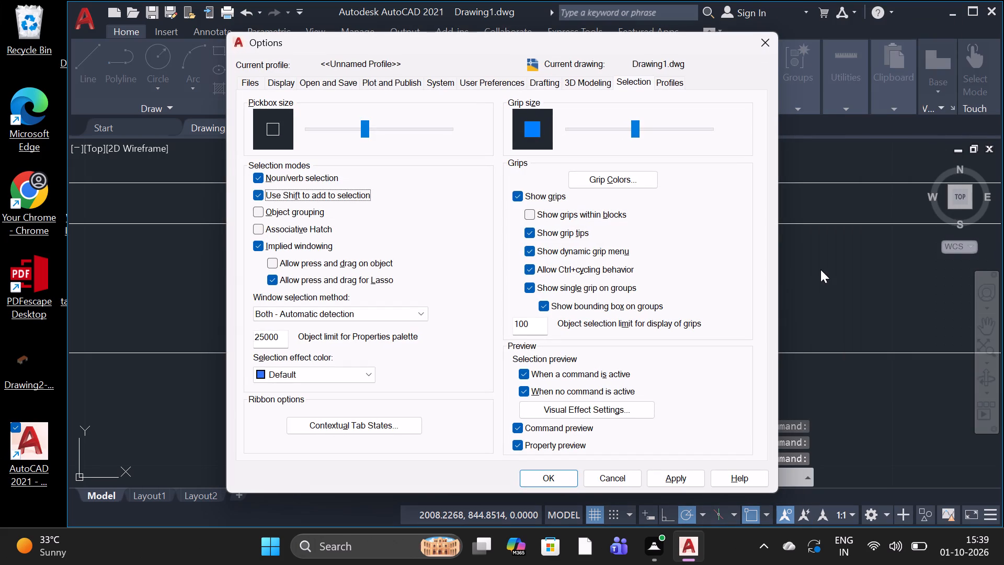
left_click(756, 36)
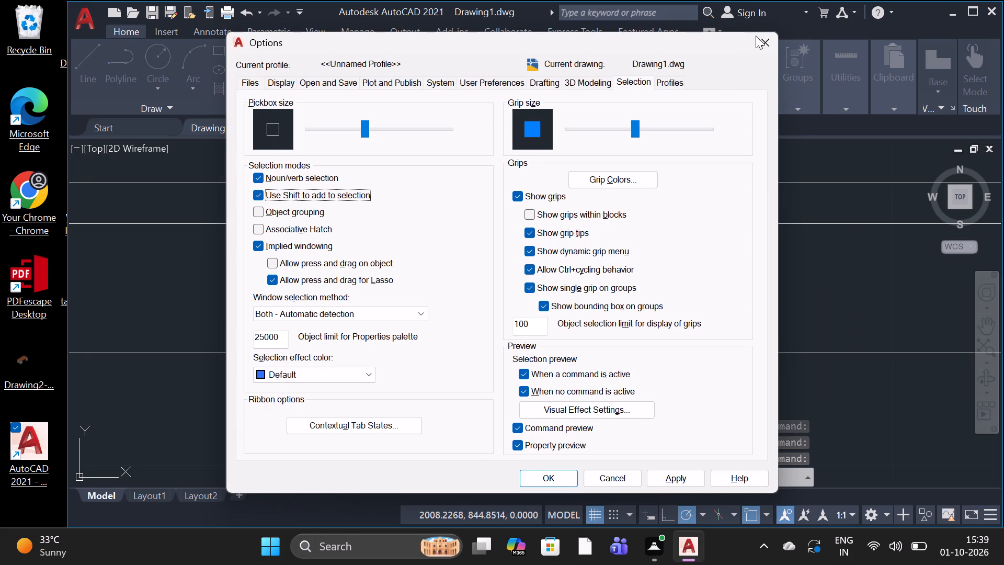
Offset the second horizontal level line from the top 0.23 upward to form the slab thickness.
type("O")
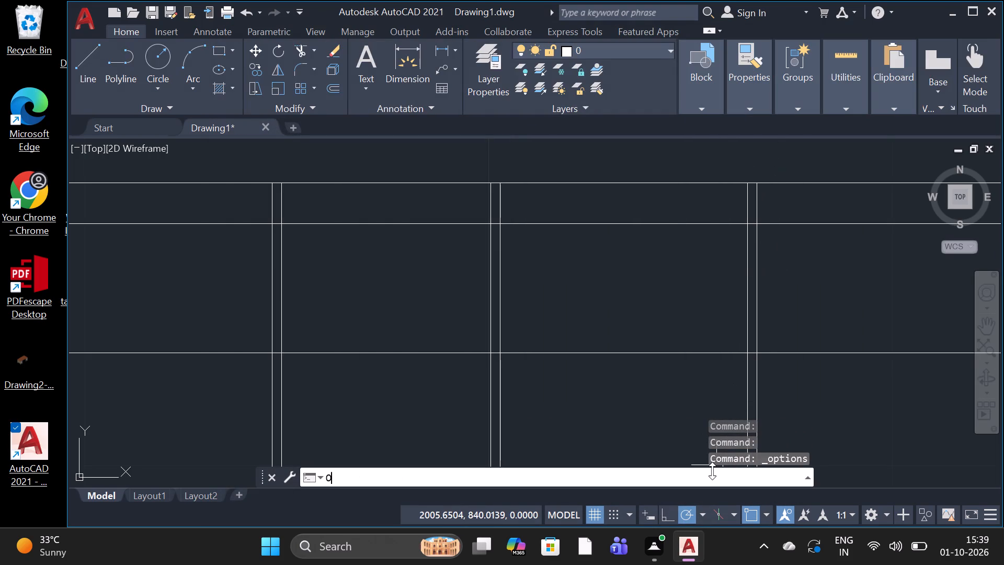
key("space")
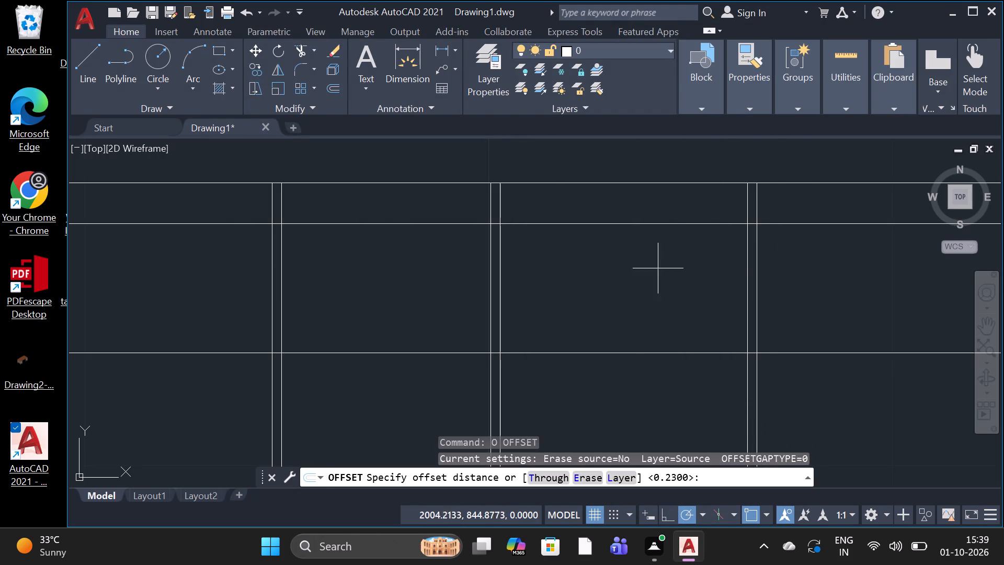
key("space")
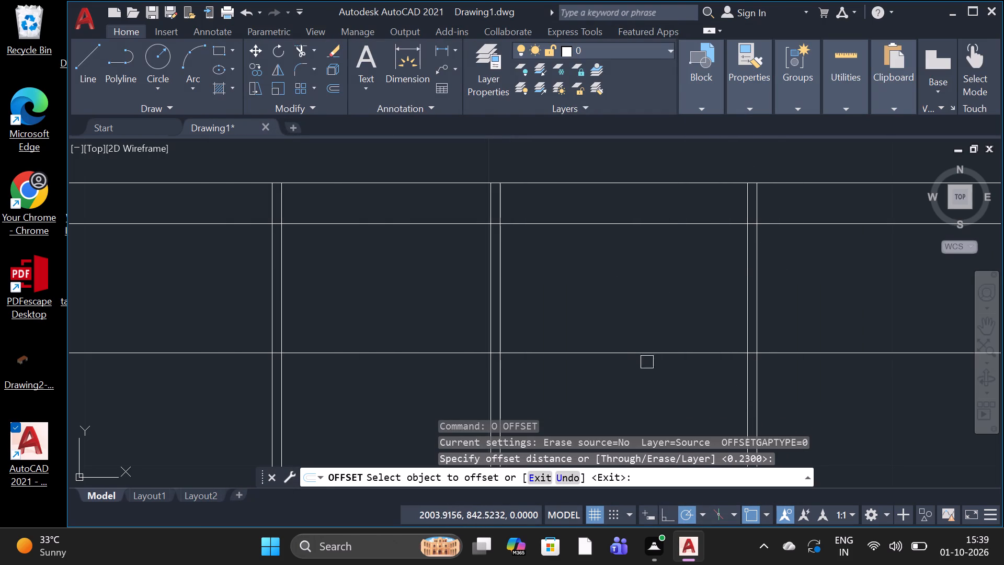
left_click(581, 225)
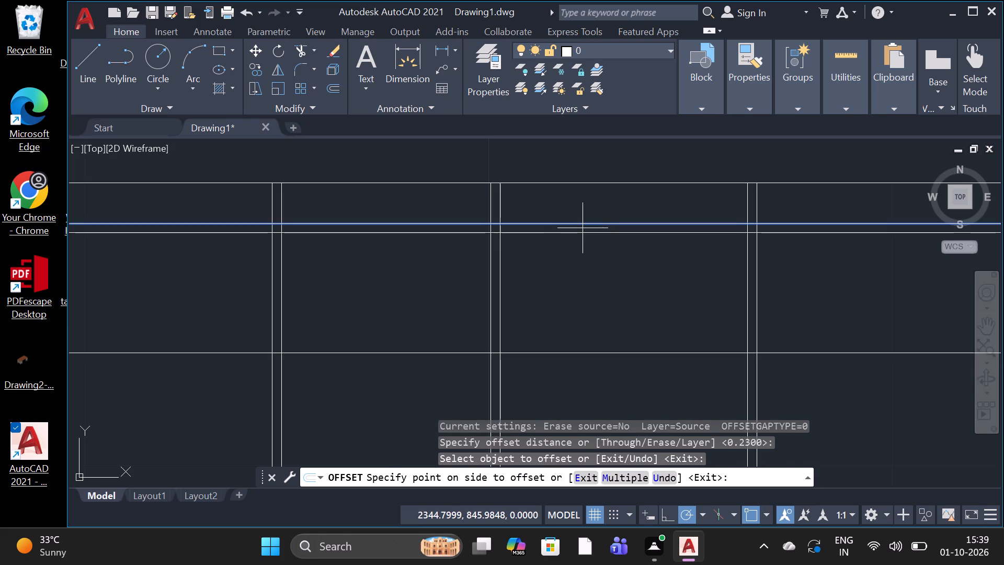
left_click(583, 228)
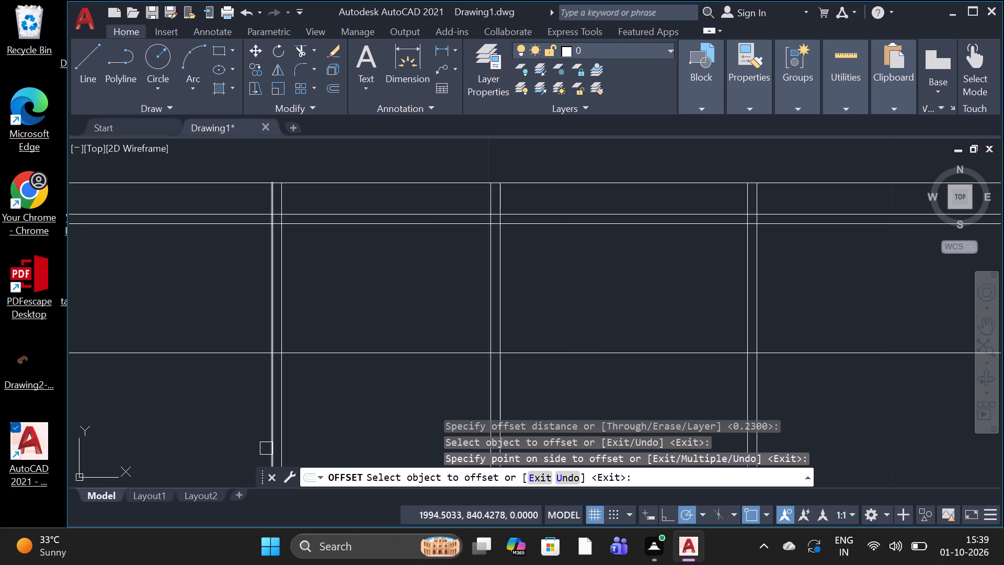
key("Escape")
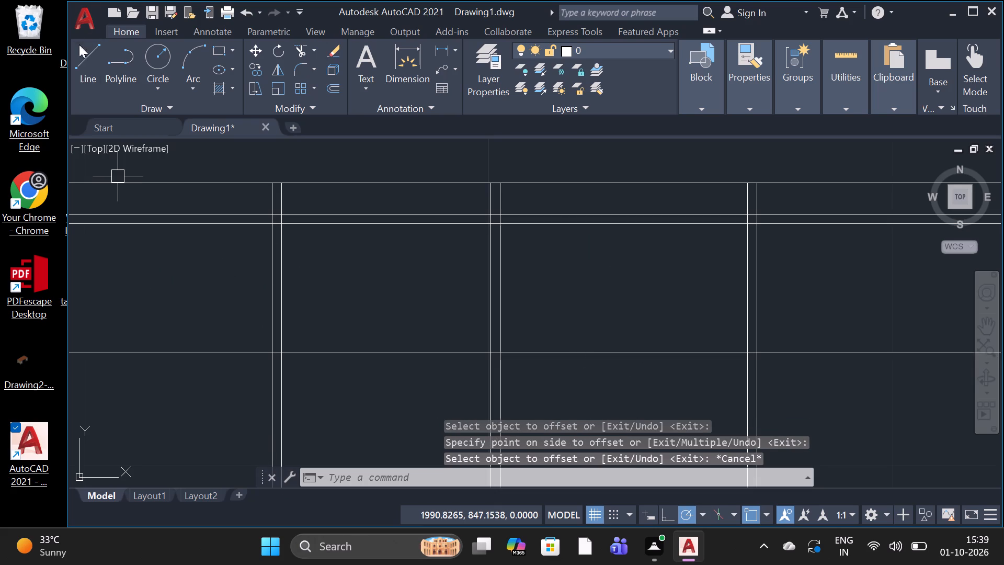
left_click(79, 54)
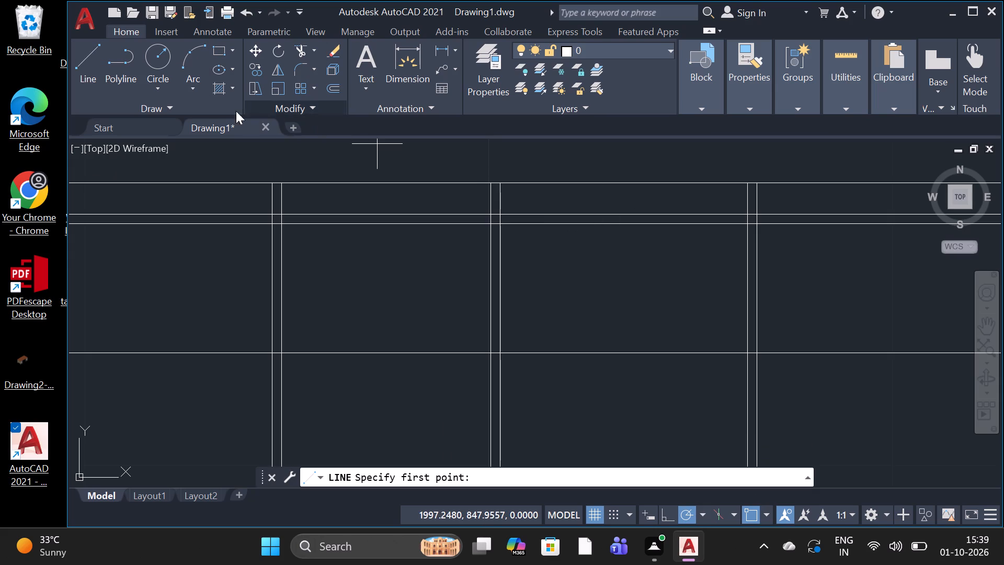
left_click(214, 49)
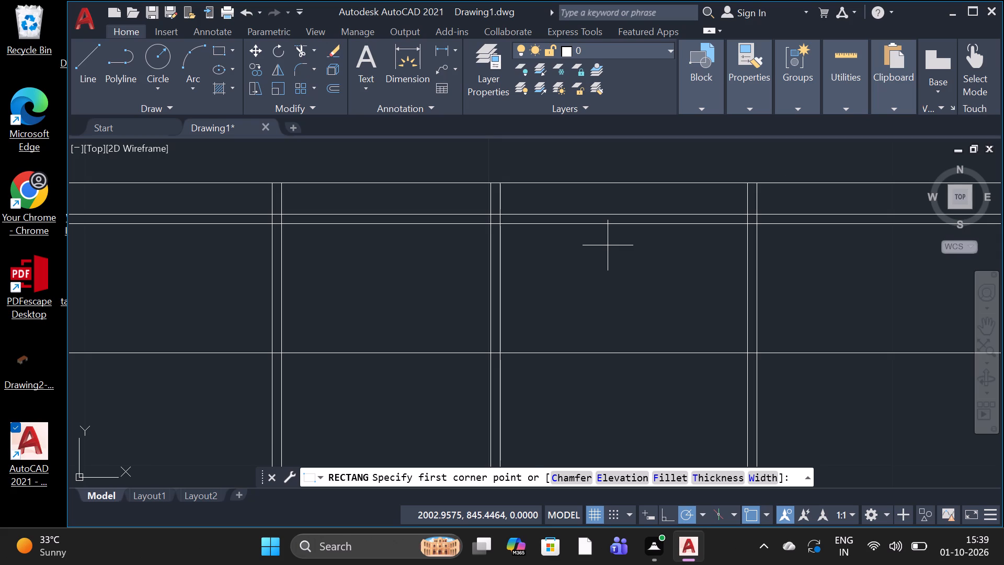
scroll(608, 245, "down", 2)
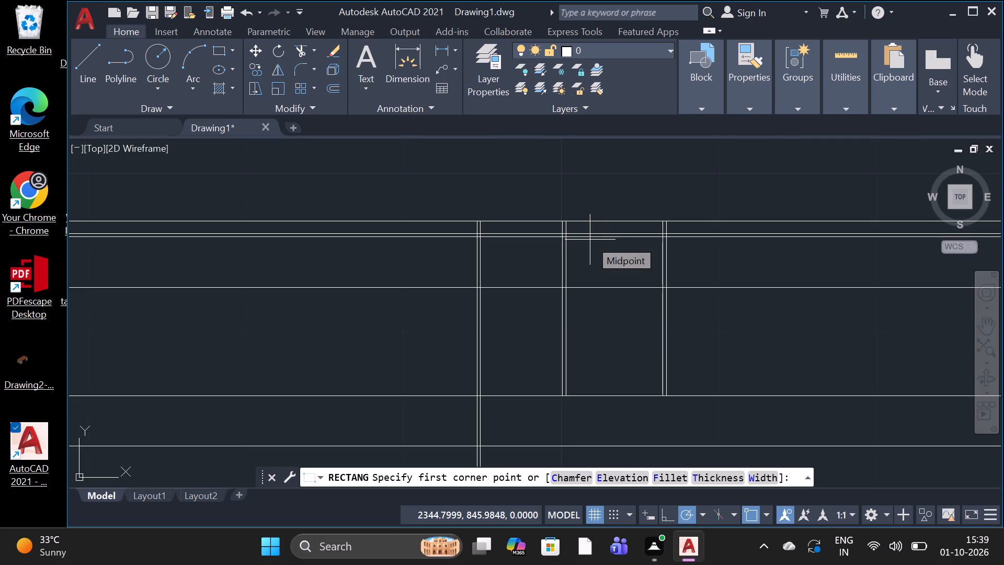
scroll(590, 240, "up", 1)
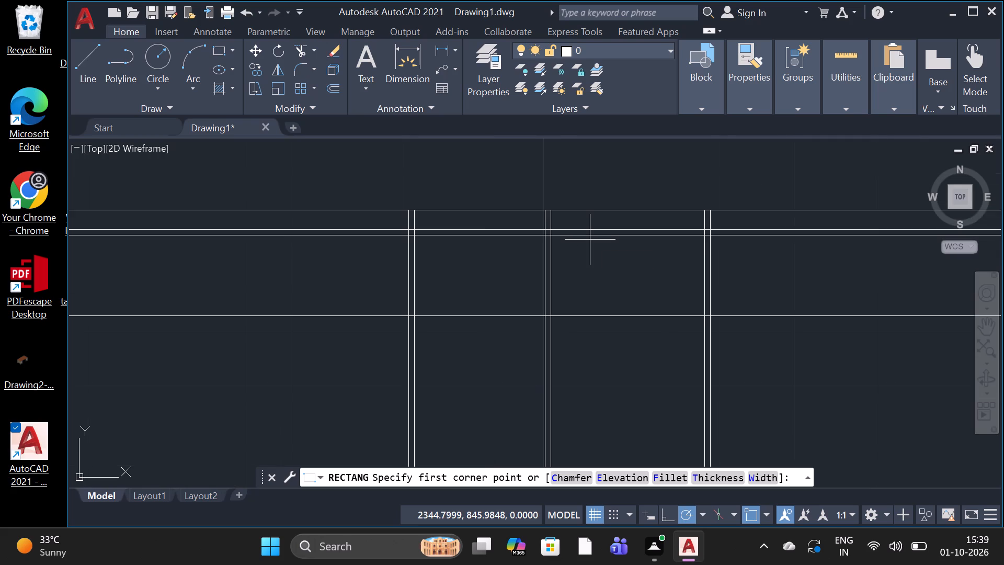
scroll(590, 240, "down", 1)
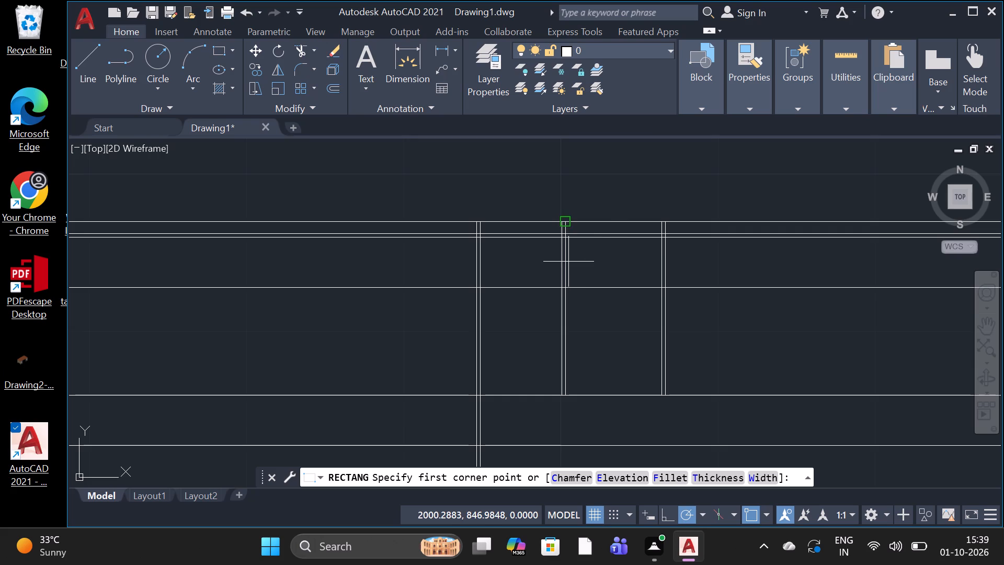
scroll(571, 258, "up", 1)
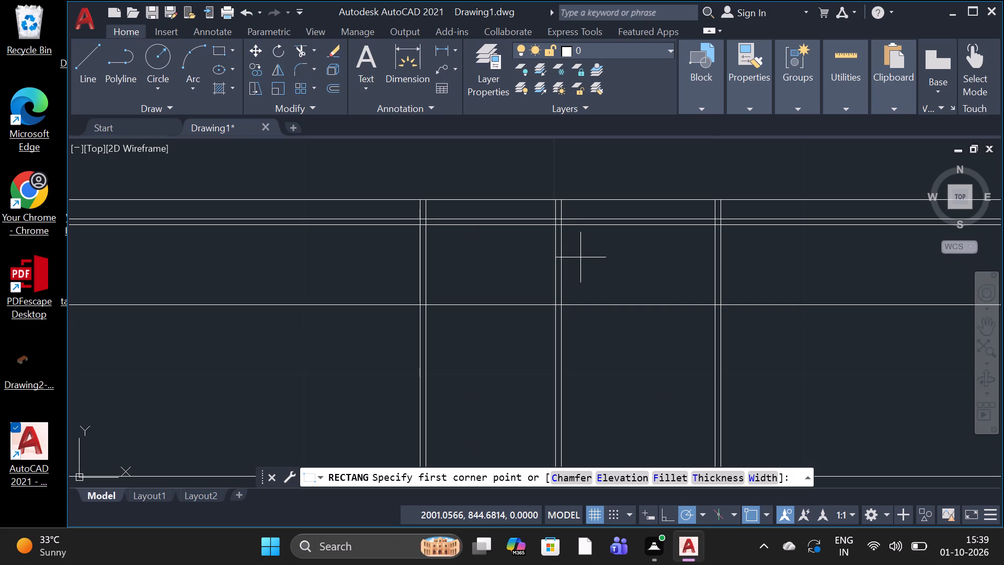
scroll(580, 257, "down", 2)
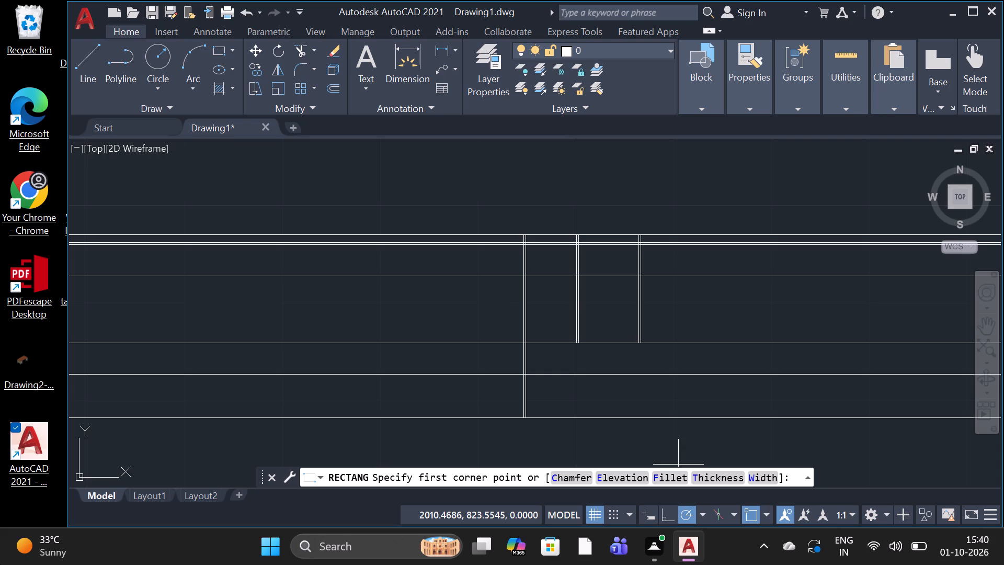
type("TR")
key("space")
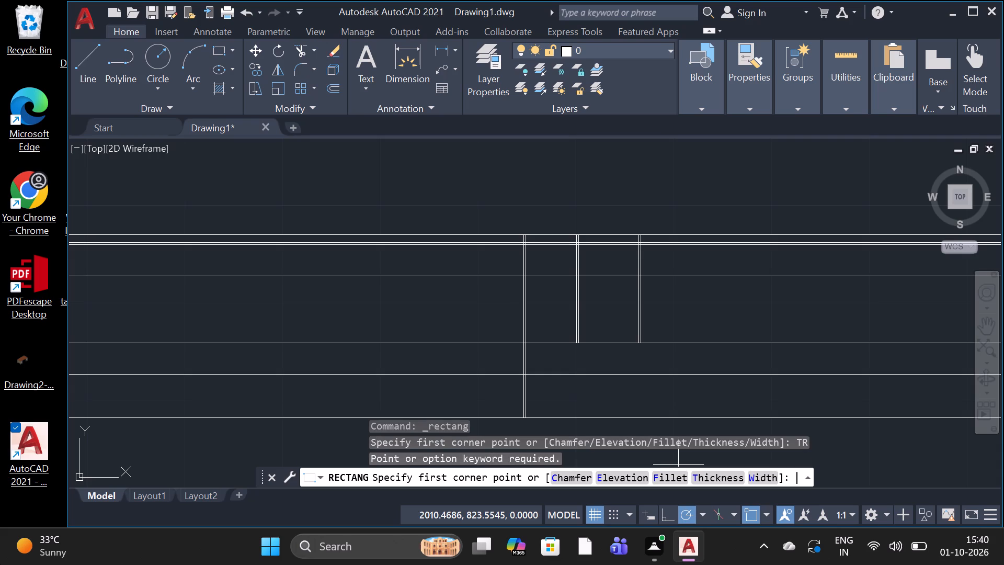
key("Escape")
Trim the horizontal line below the 0.23 slab pair out of both bays between the first and third walls.
type("TR")
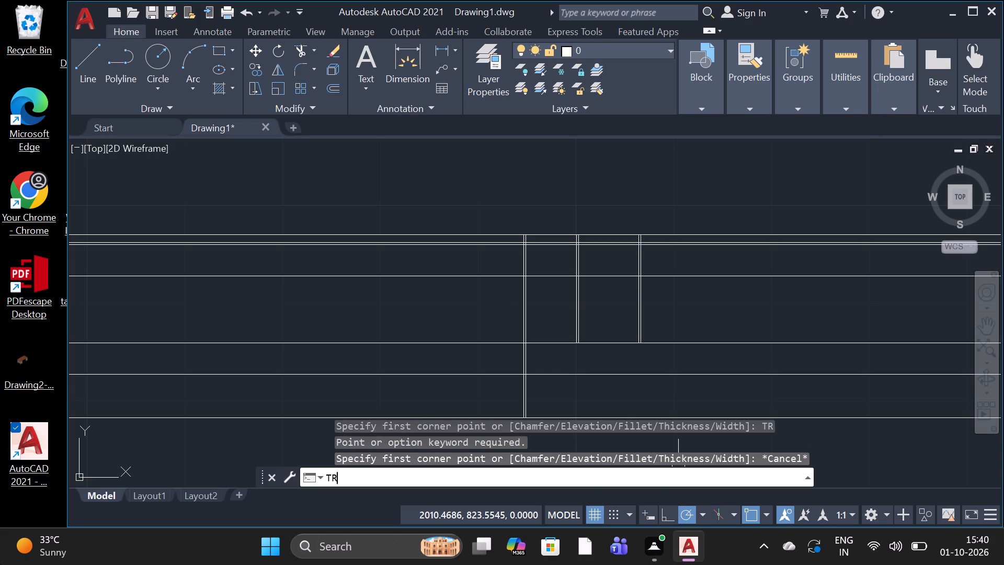
key("space")
key("space")
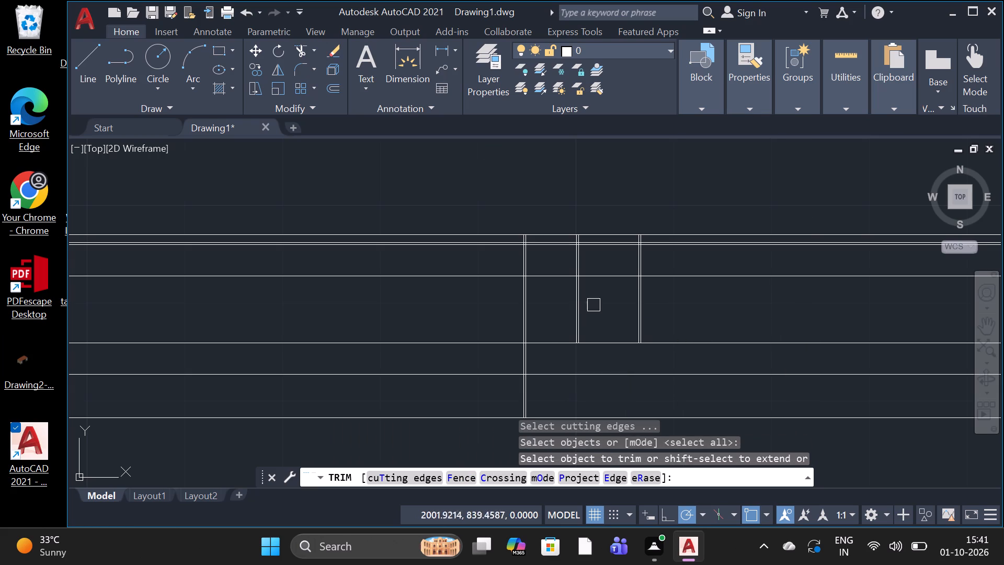
left_click(602, 272)
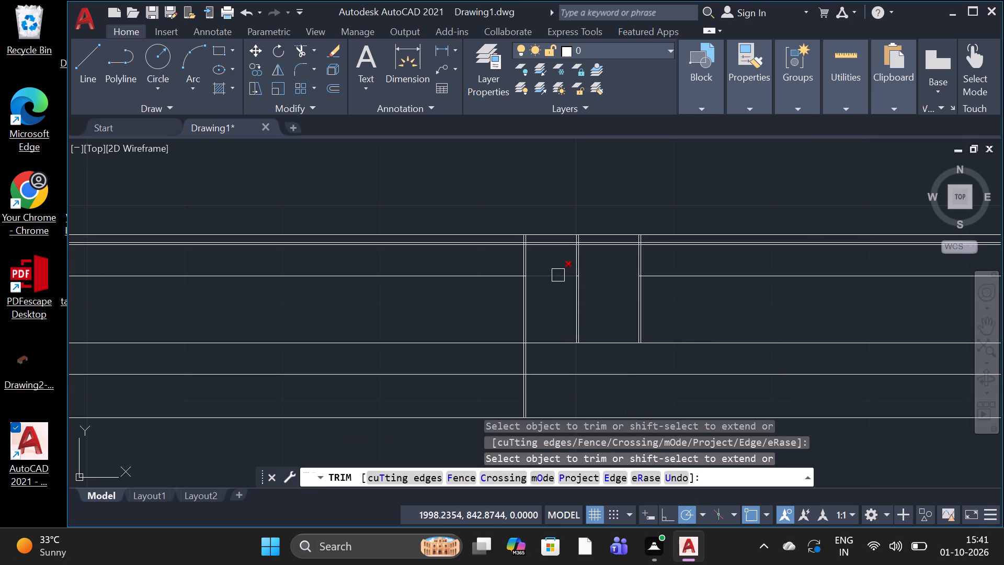
left_click(558, 275)
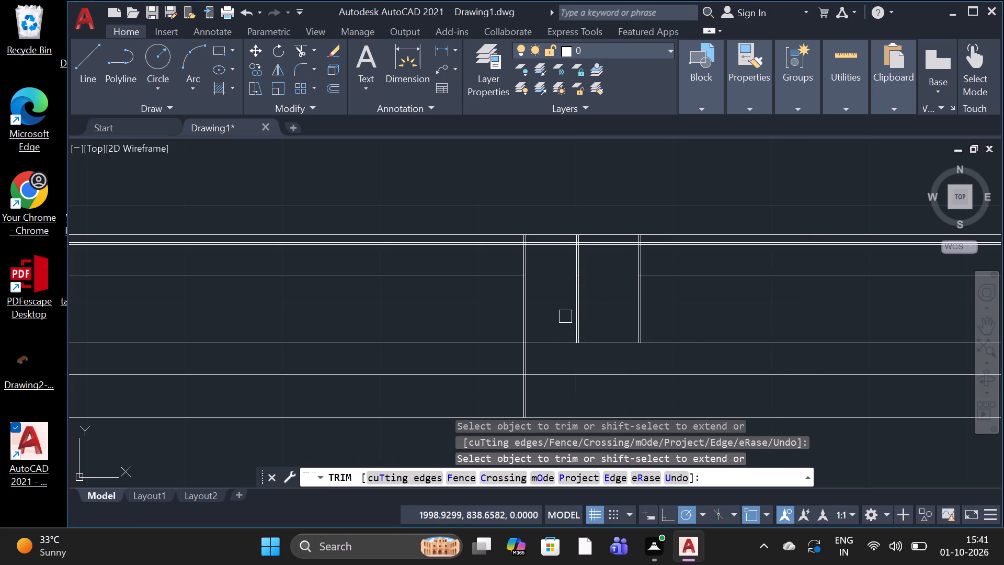
Erase the short leftover piece of the trimmed horizontal line inside the second wall.
scroll(579, 270, "up", 5)
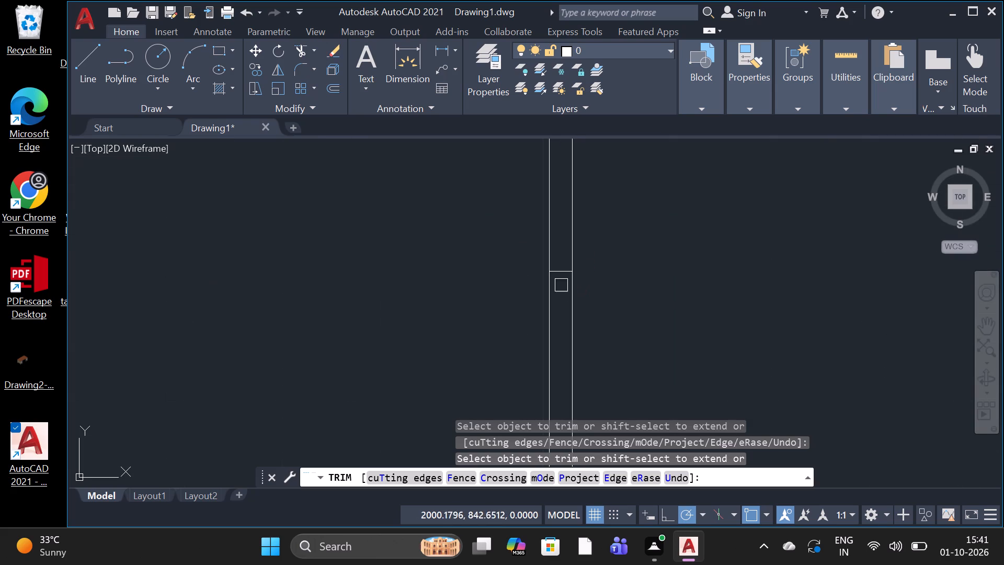
scroll(560, 272, "up", 2)
left_click(561, 269)
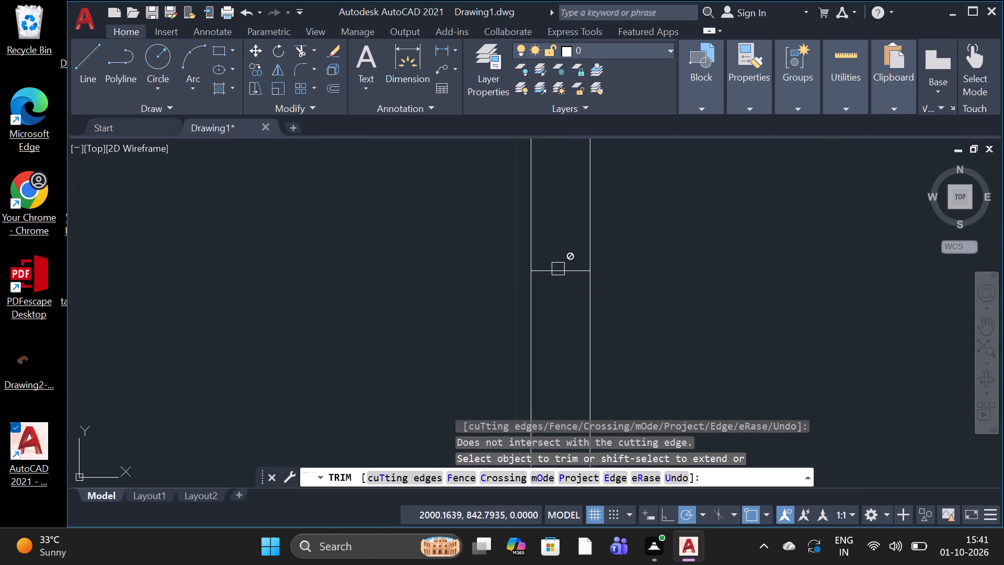
key("Escape")
left_click(558, 269)
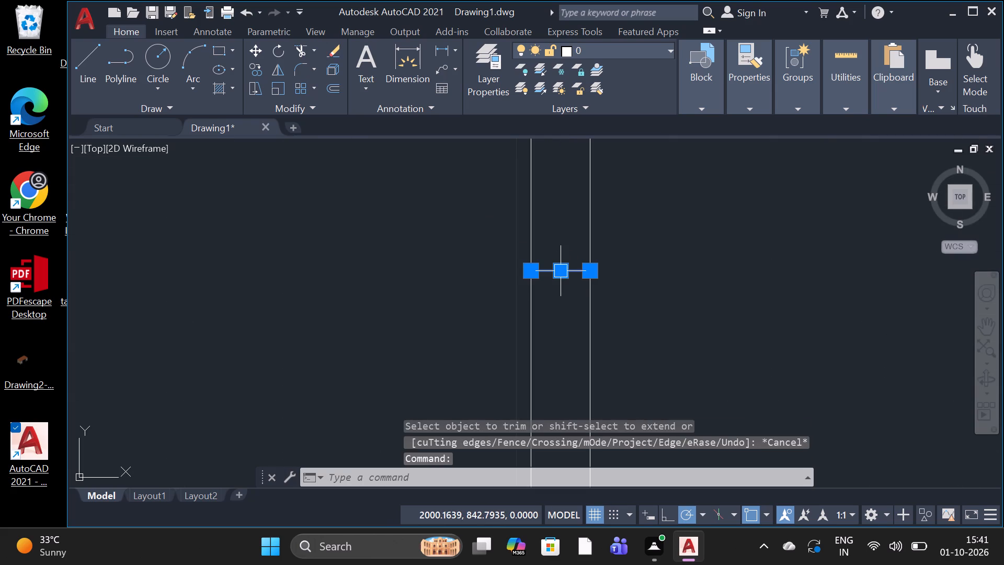
key("Delete")
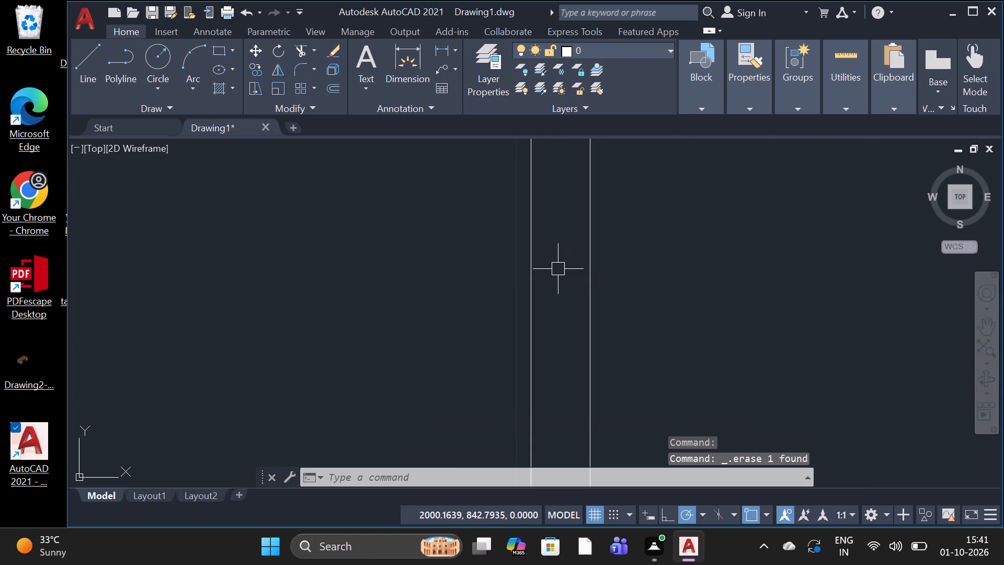
Draw a rectangle about 2 wide by 2.2 high in the bay between the second and third walls, below the slab.
scroll(514, 496, "down", 6)
scroll(539, 325, "down", 2)
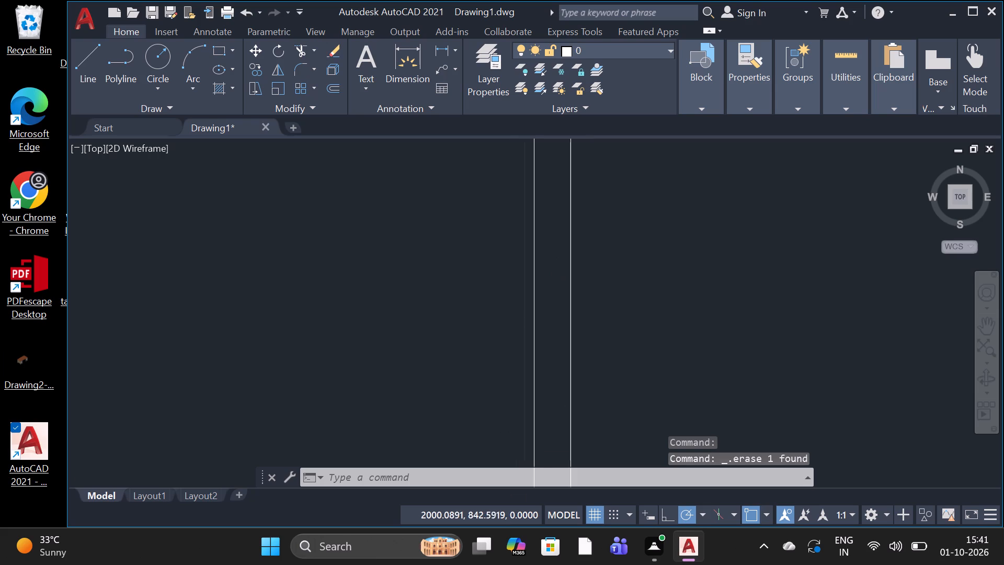
scroll(539, 308, "down", 4)
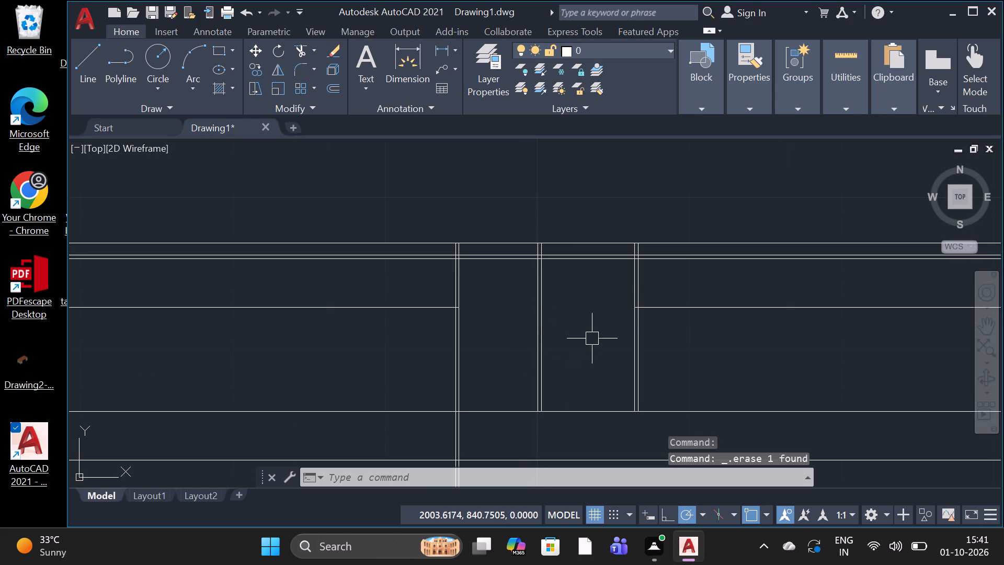
scroll(592, 338, "up", 1)
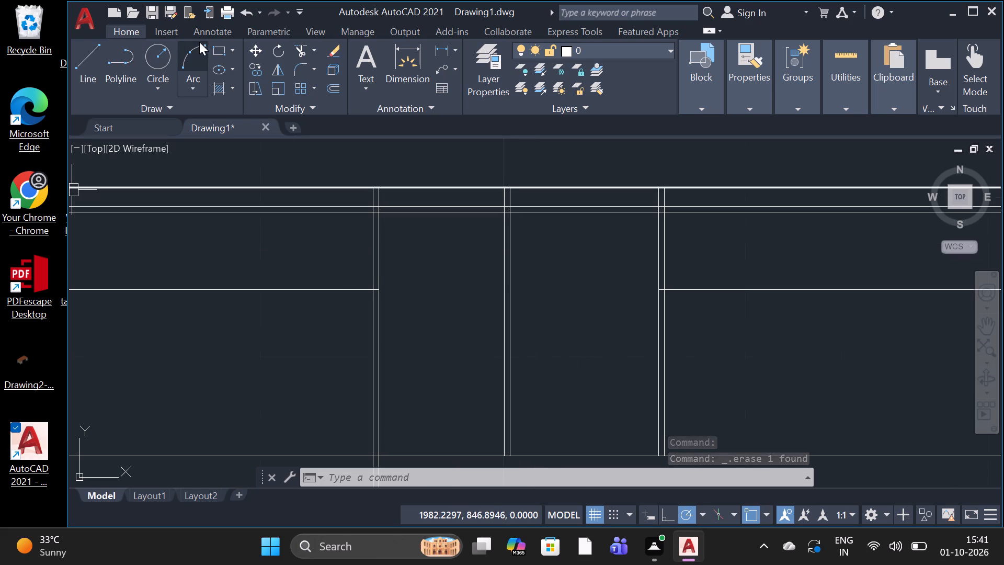
left_click(222, 46)
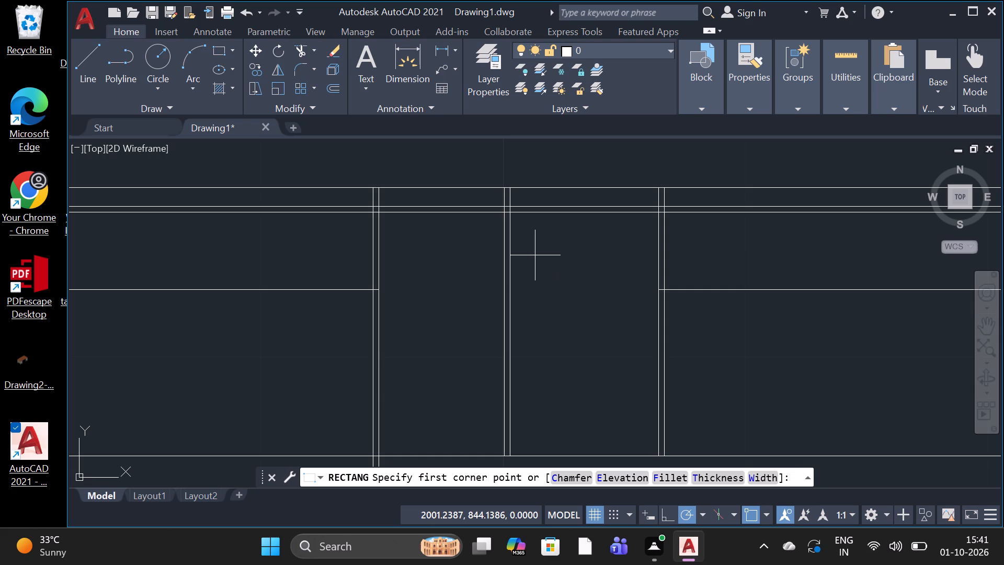
left_click(563, 250)
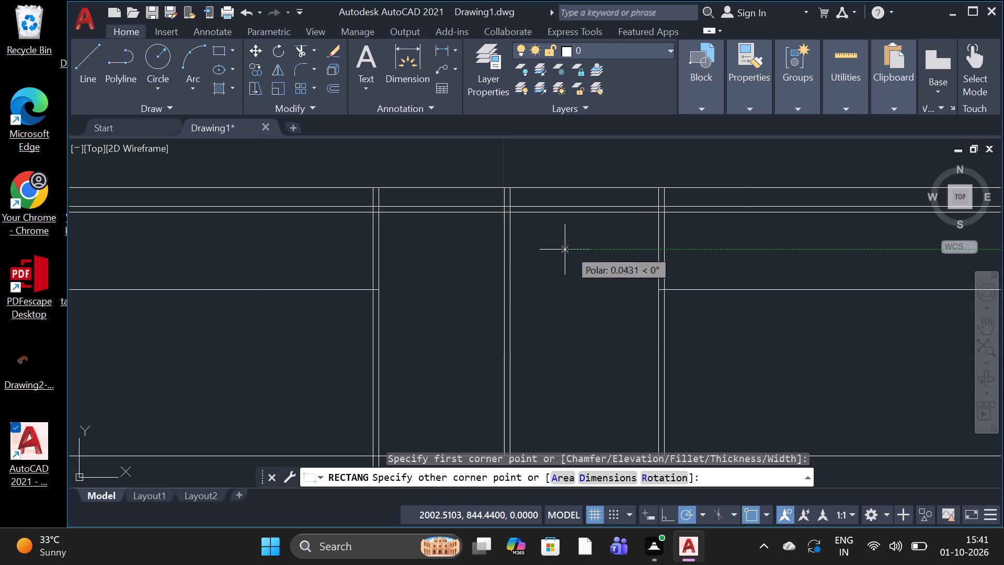
left_click(611, 304)
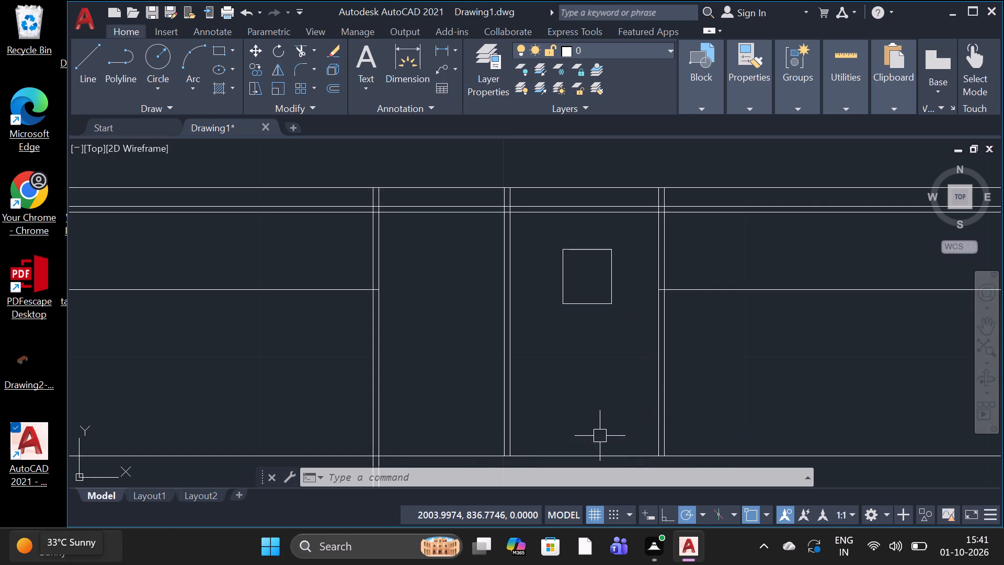
Draw a three-segment line inside the rectangle, joining its two top corners through inward slopes and a horizontal base about 0.9 long.
left_click(93, 64)
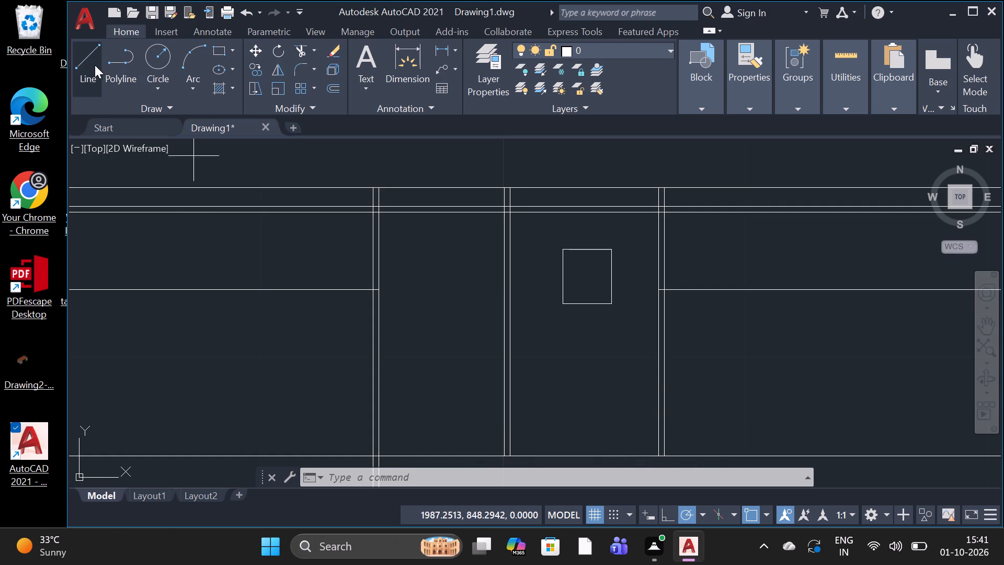
left_click(573, 251)
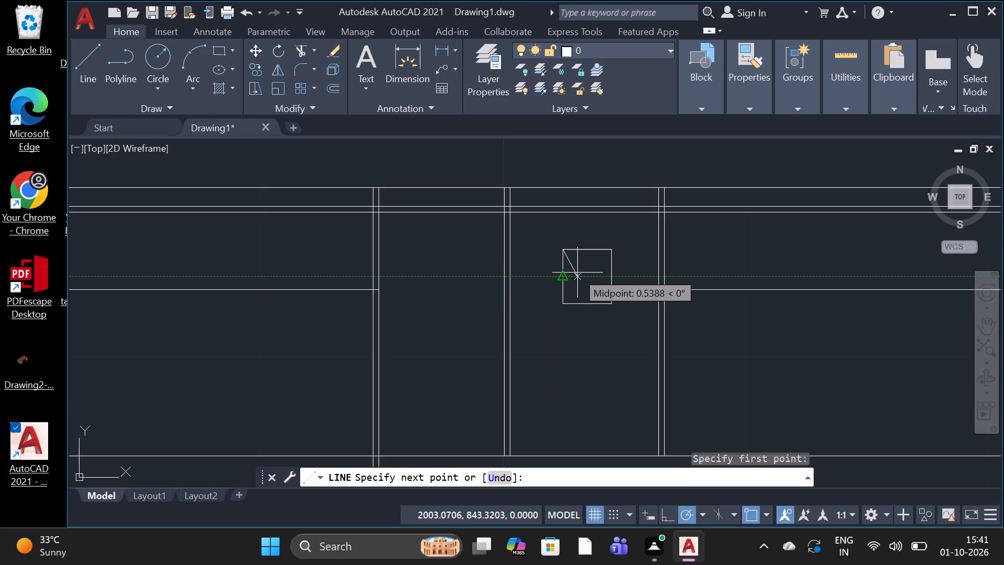
scroll(571, 268, "up", 3)
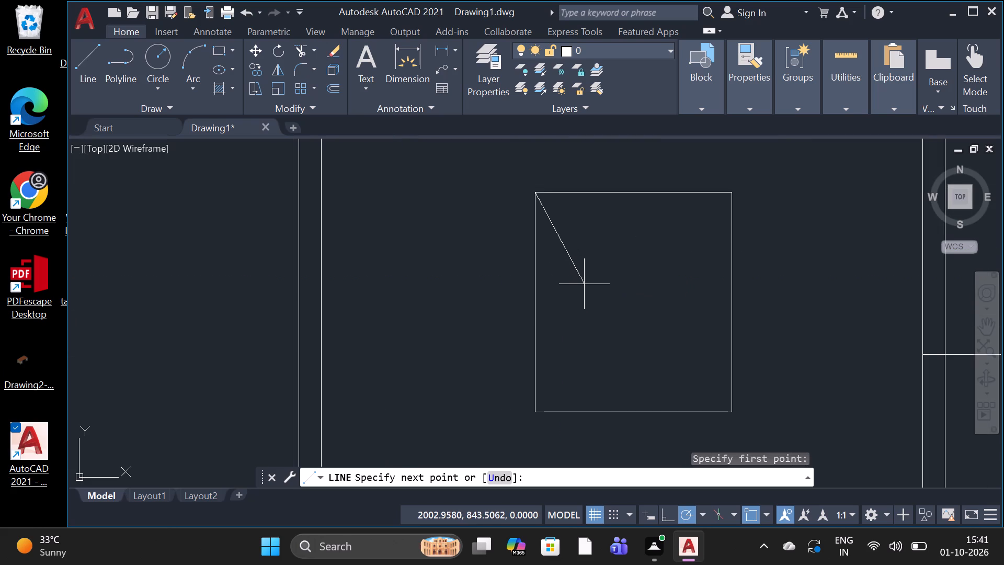
left_click(585, 285)
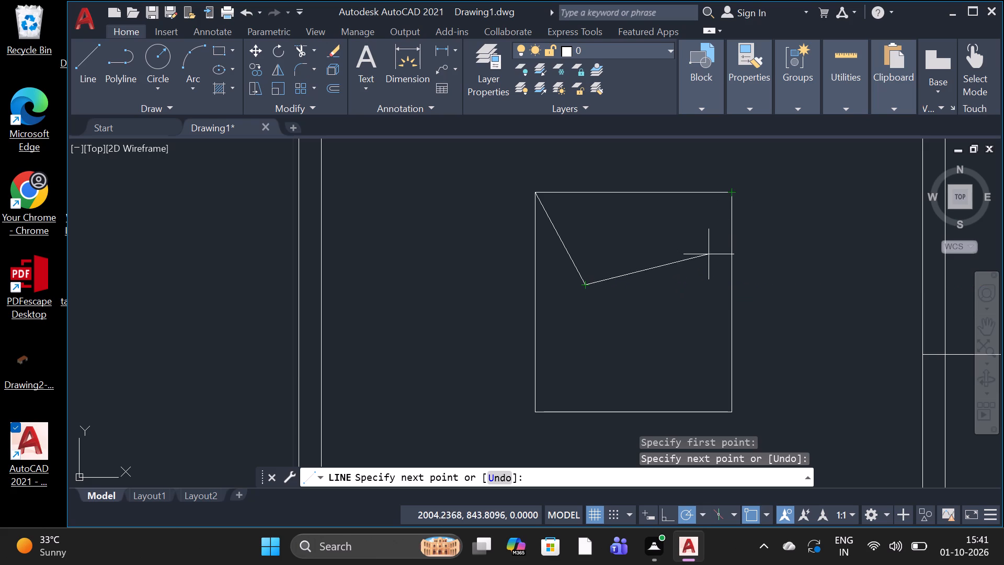
left_click(678, 286)
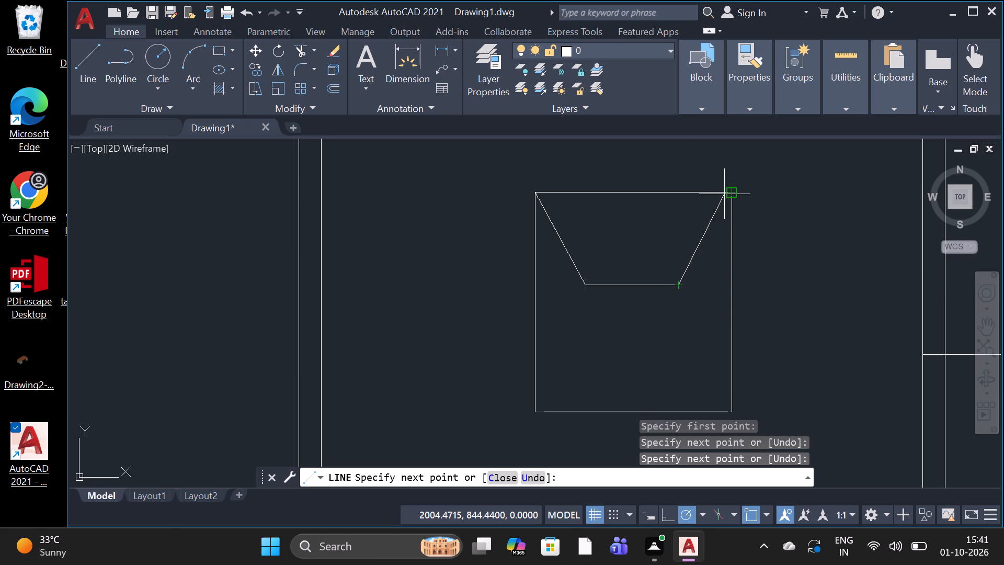
right_click(689, 298)
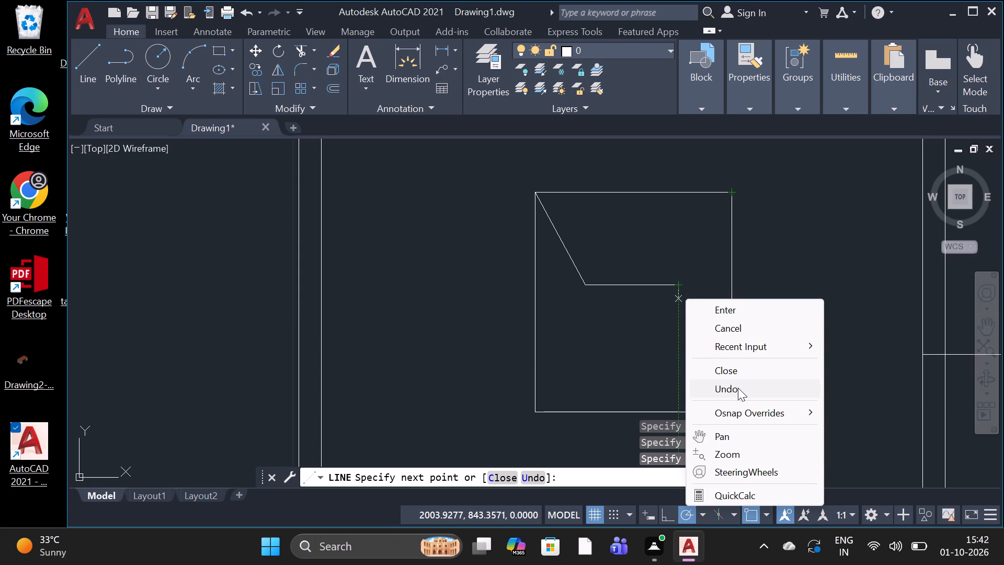
left_click(738, 388)
right_click(738, 387)
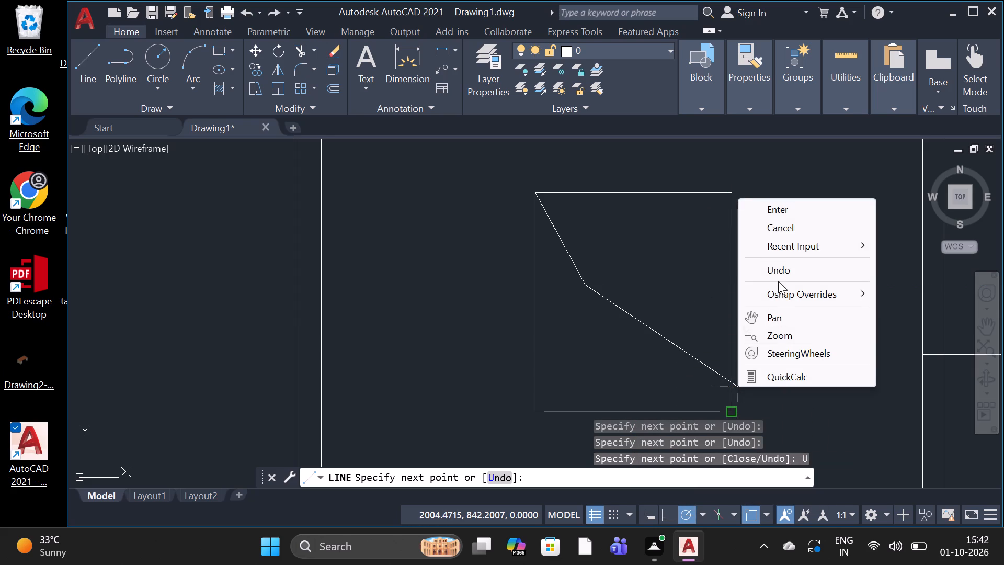
left_click(780, 269)
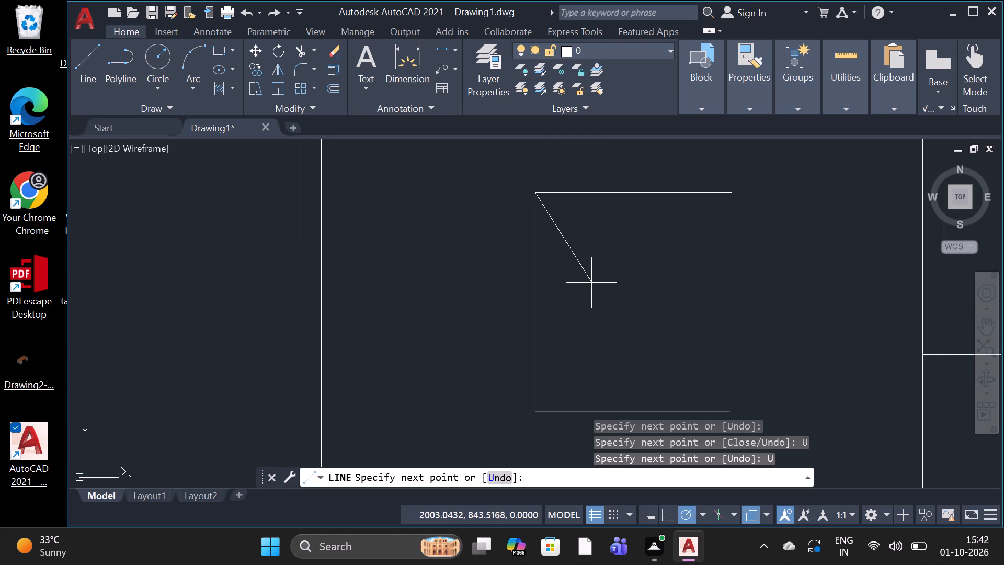
left_click(591, 282)
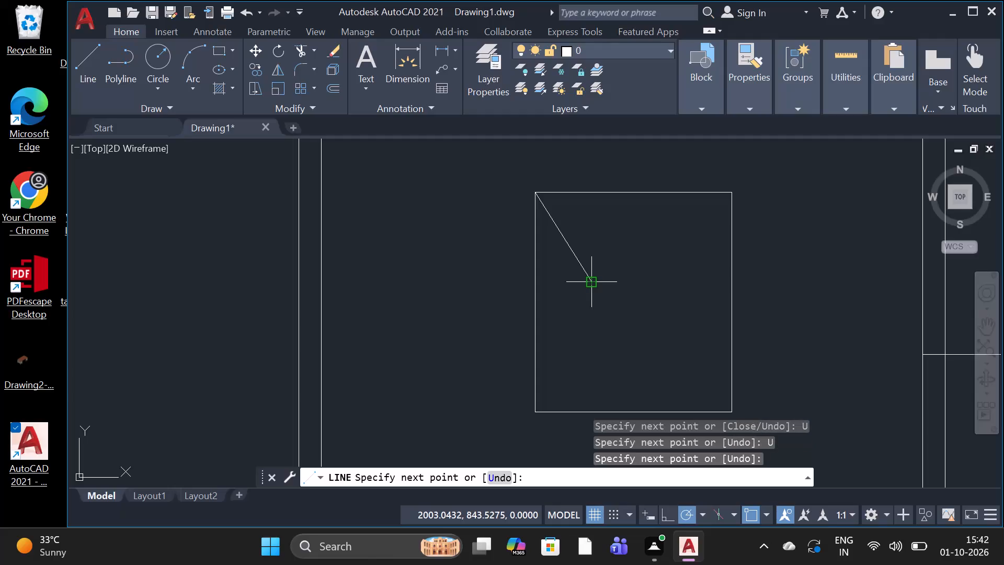
left_click(680, 279)
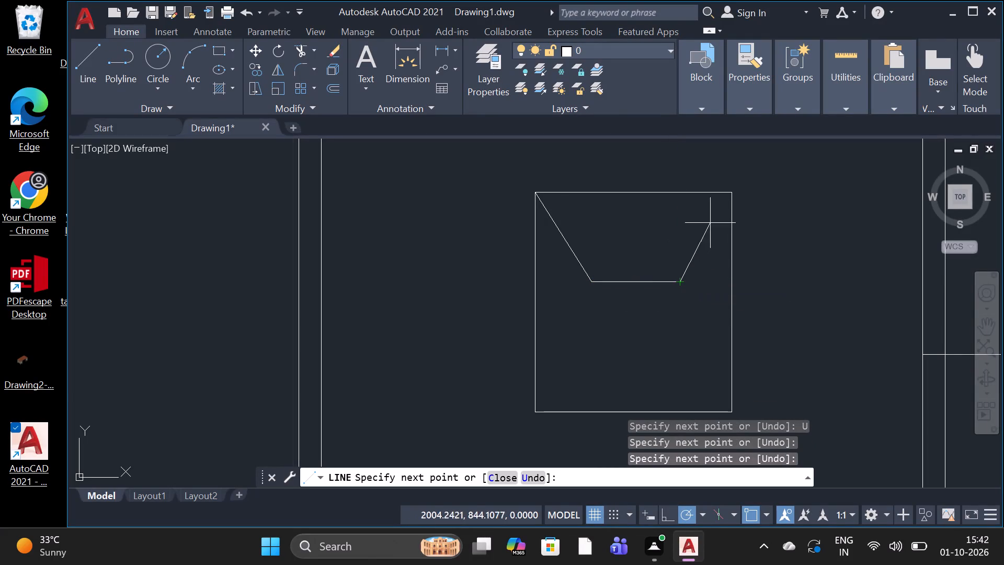
left_click(726, 196)
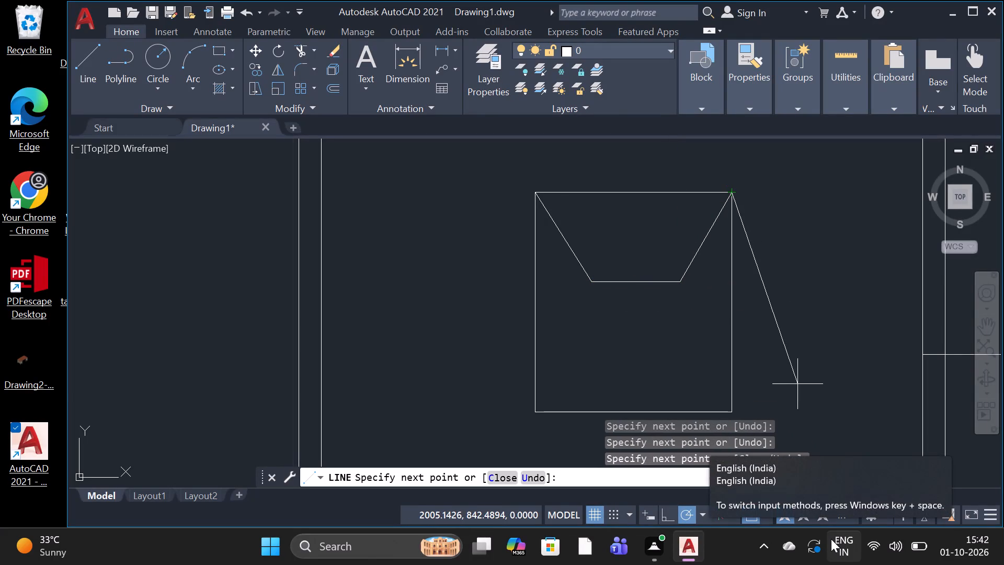
key("Escape")
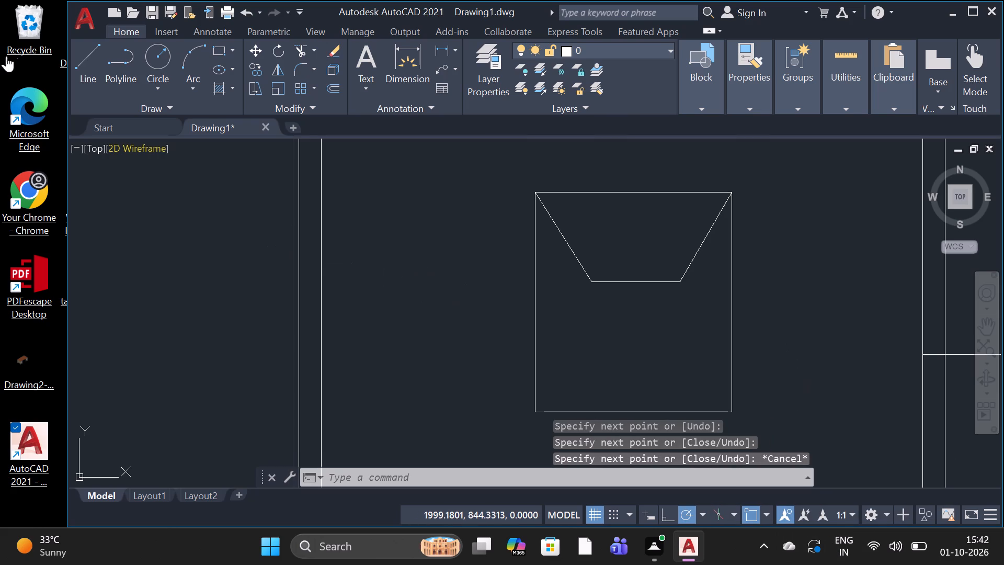
Draw a vertical line from the left slope's midpoint to the rectangle's bottom edge, continuing about 1.54 to the right along that edge.
left_click(76, 58)
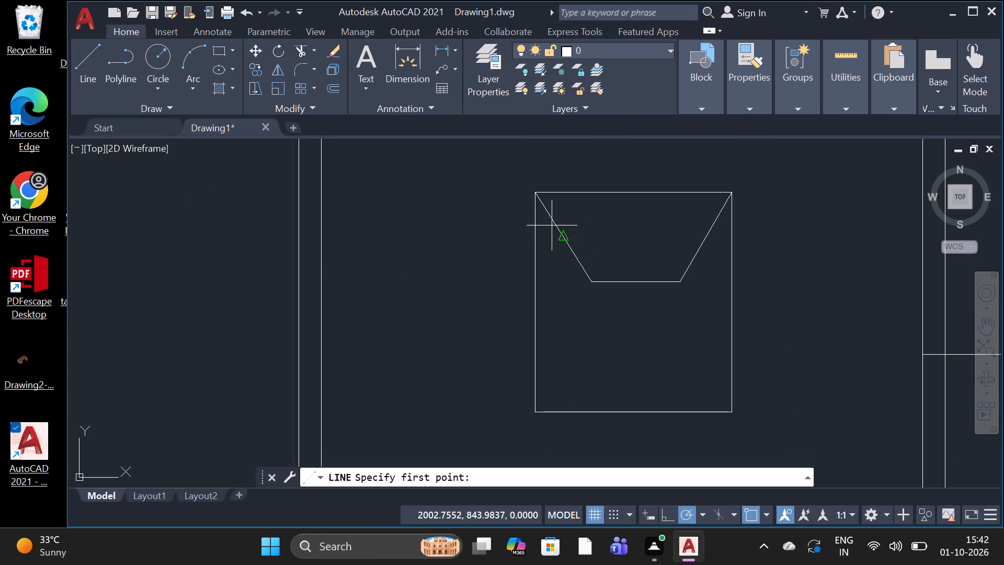
left_click(560, 240)
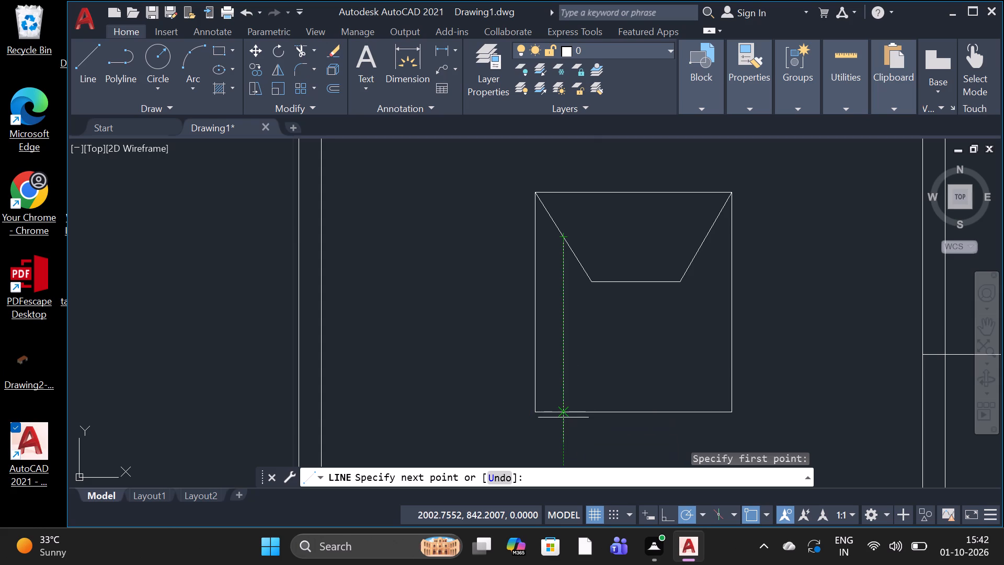
left_click(563, 416)
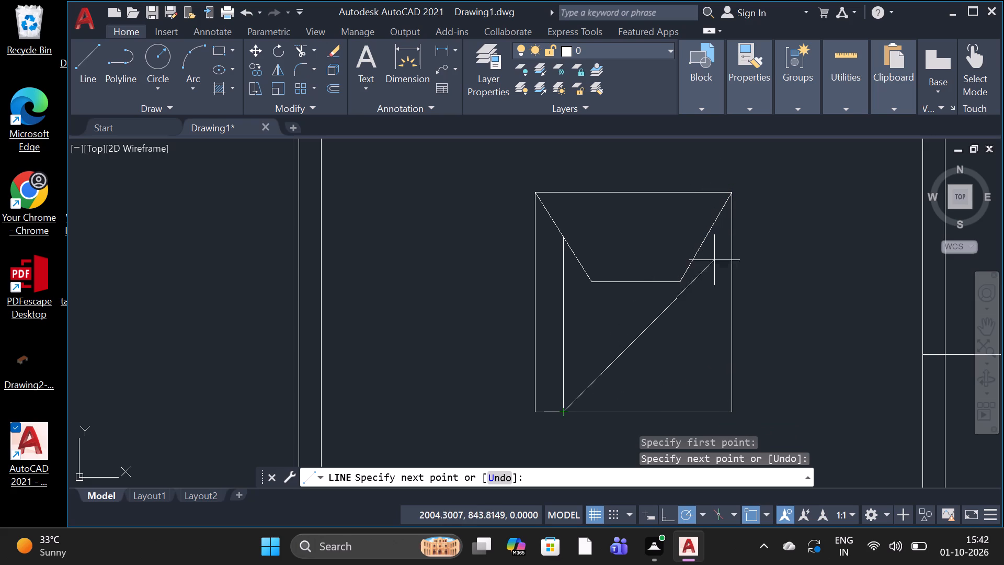
left_click(714, 414)
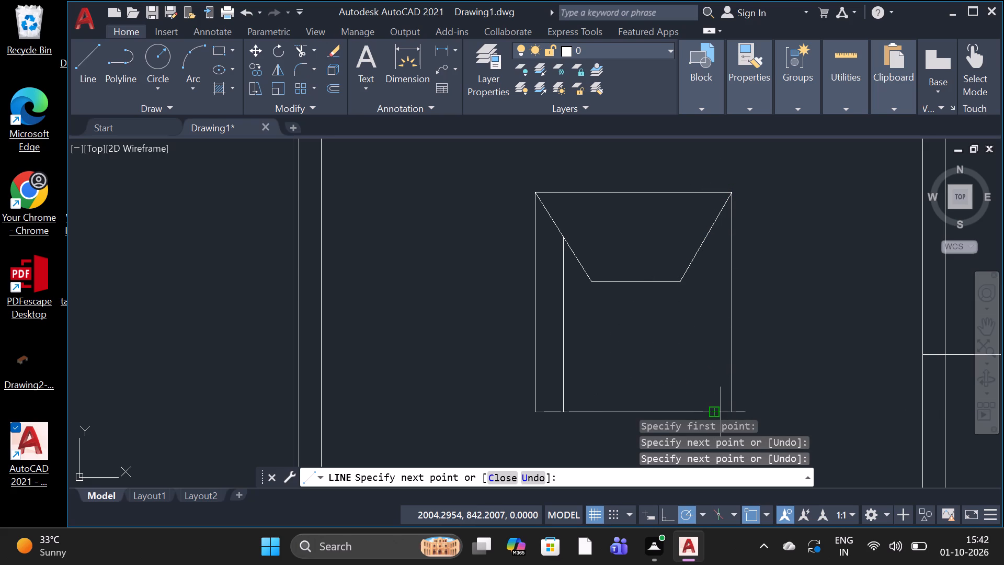
key("space")
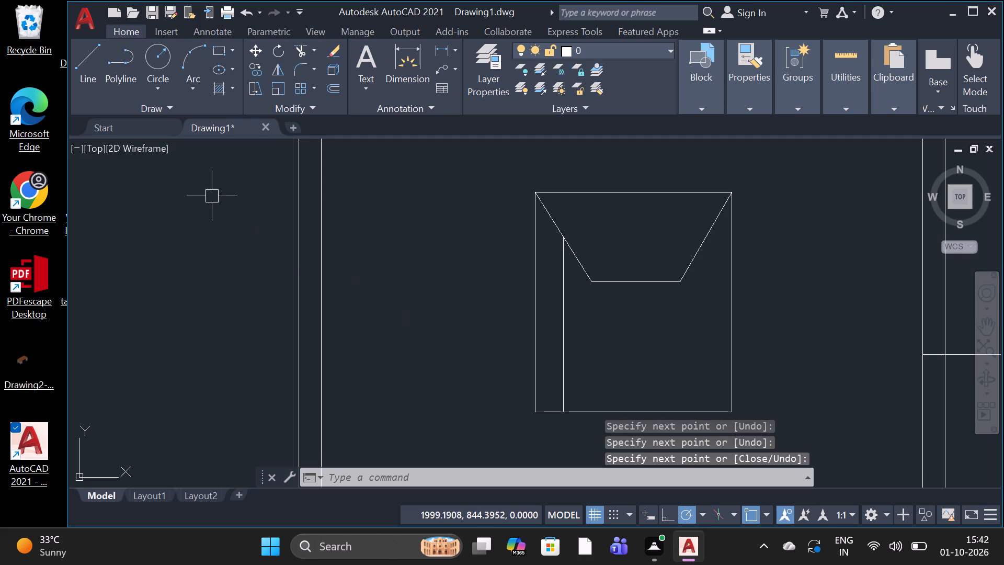
Draw a vertical line from the right slope's midpoint straight down to the rectangle's bottom edge.
left_click(92, 81)
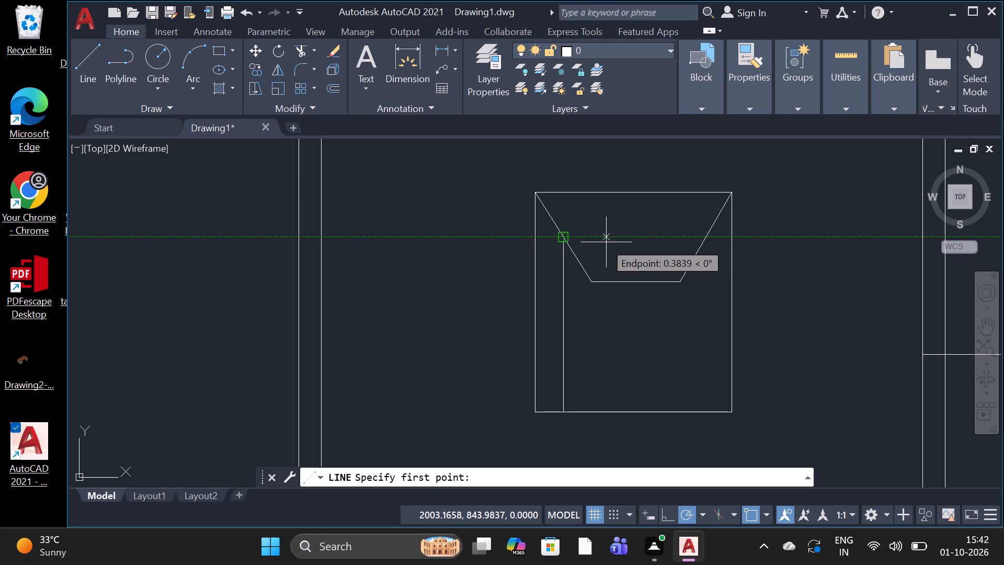
left_click(710, 238)
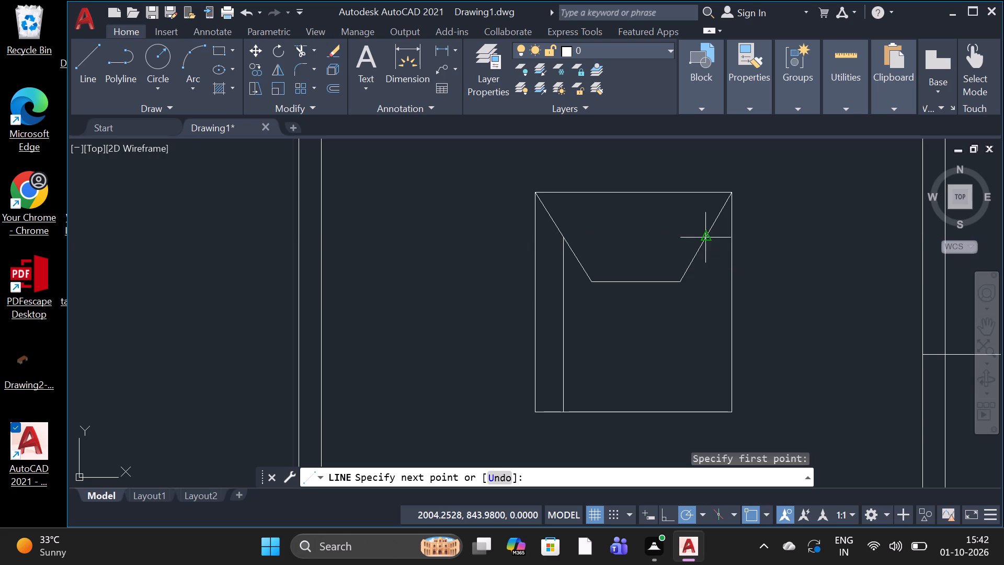
left_click(704, 416)
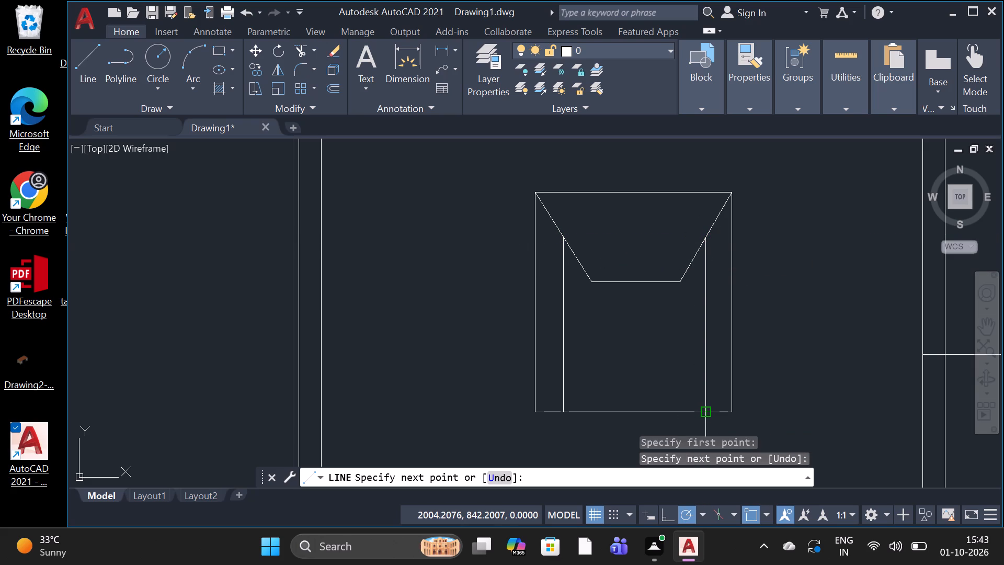
key("space")
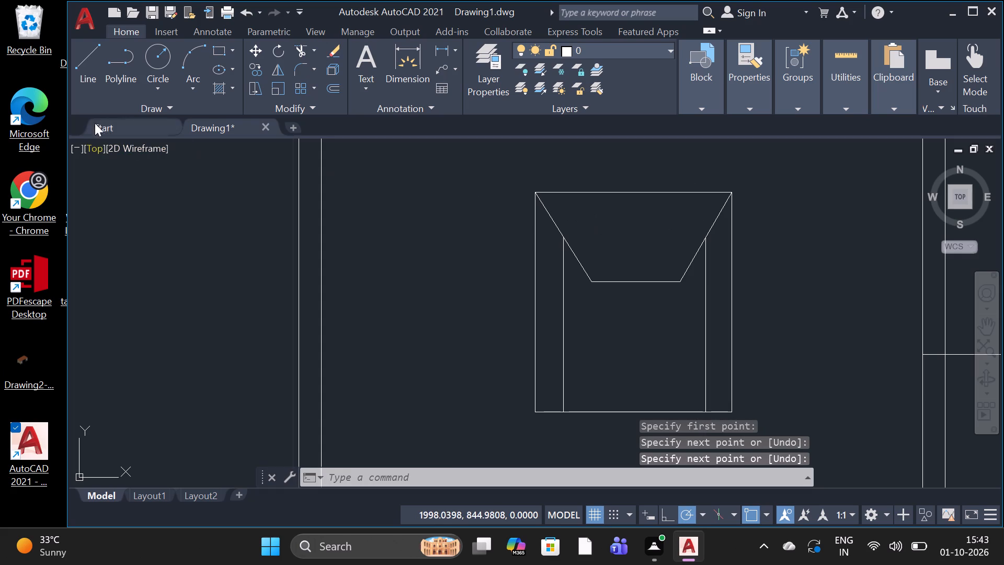
Draw a line from the rectangle's top-left corner about 0.11 down its left edge, continuing alongside the left slope to just below the base.
left_click(88, 90)
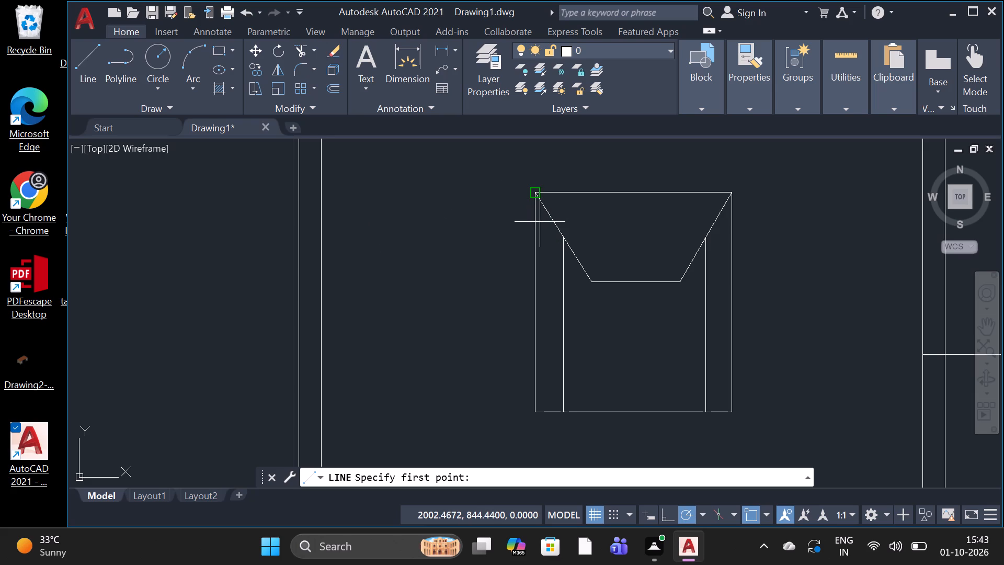
scroll(538, 211, "up", 1)
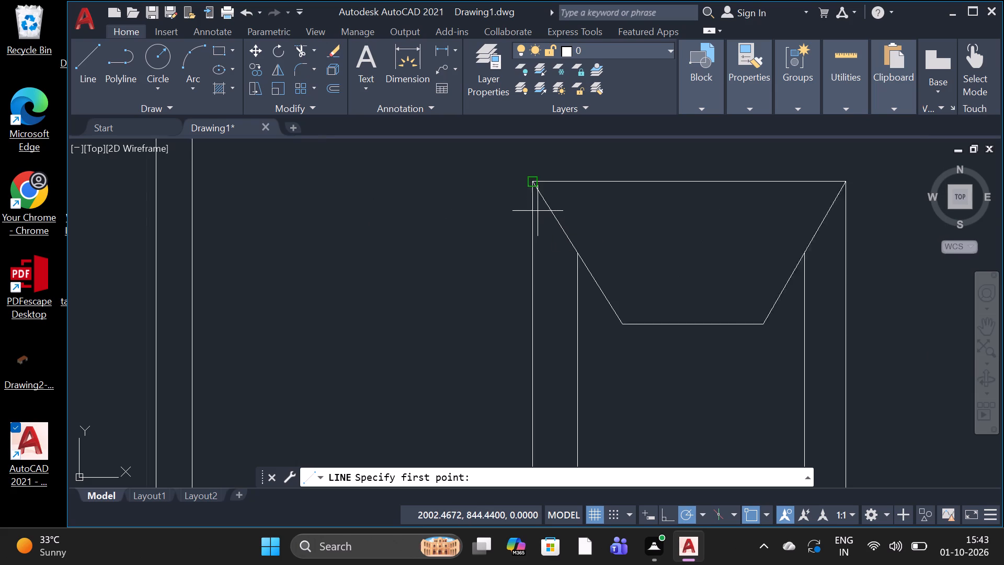
scroll(538, 211, "up", 1)
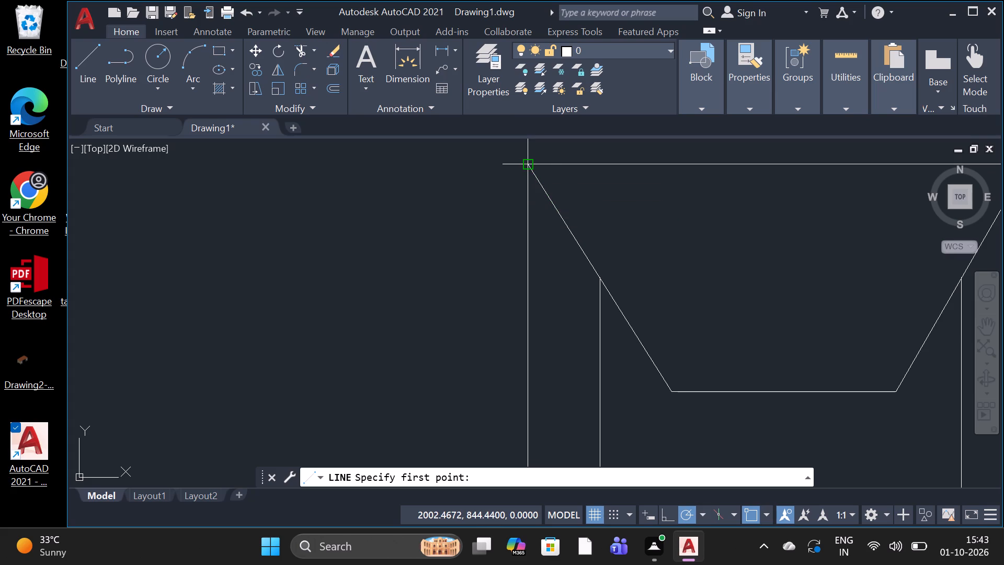
left_click(527, 169)
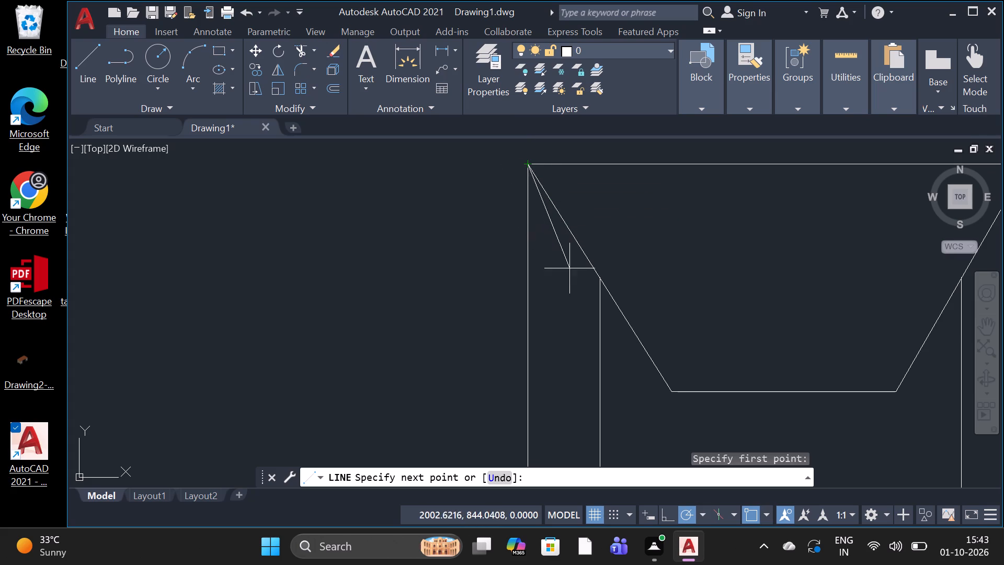
left_click(528, 191)
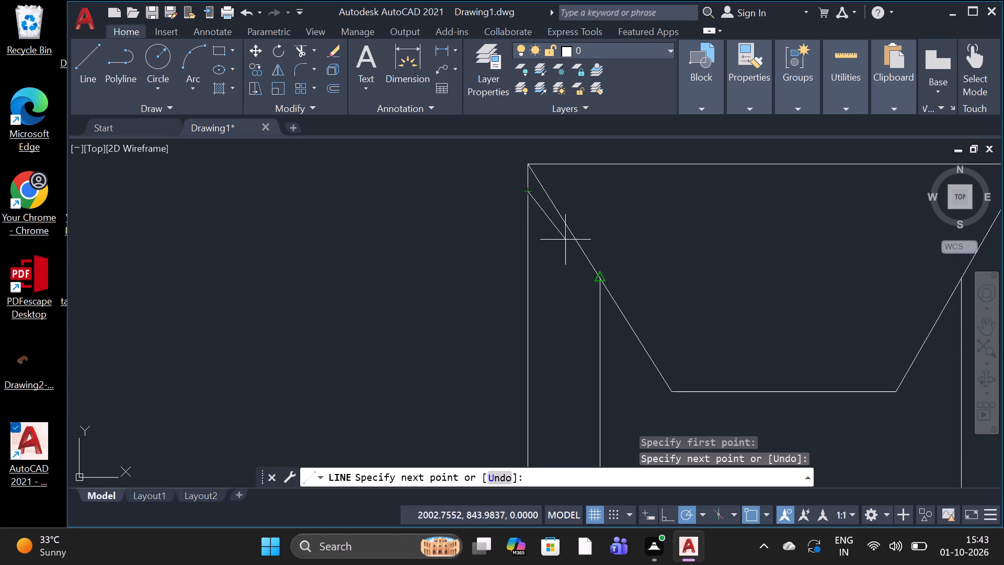
left_click(661, 416)
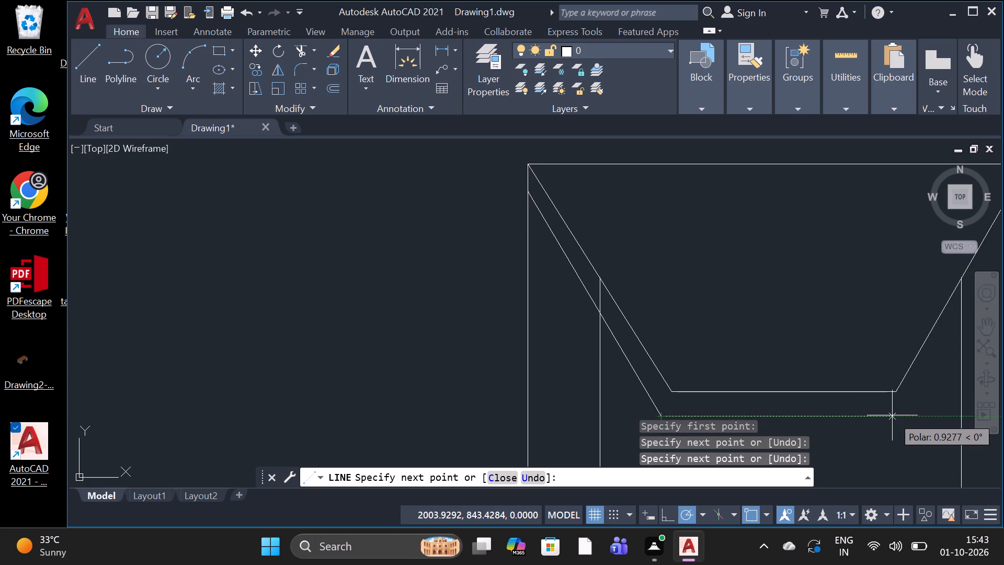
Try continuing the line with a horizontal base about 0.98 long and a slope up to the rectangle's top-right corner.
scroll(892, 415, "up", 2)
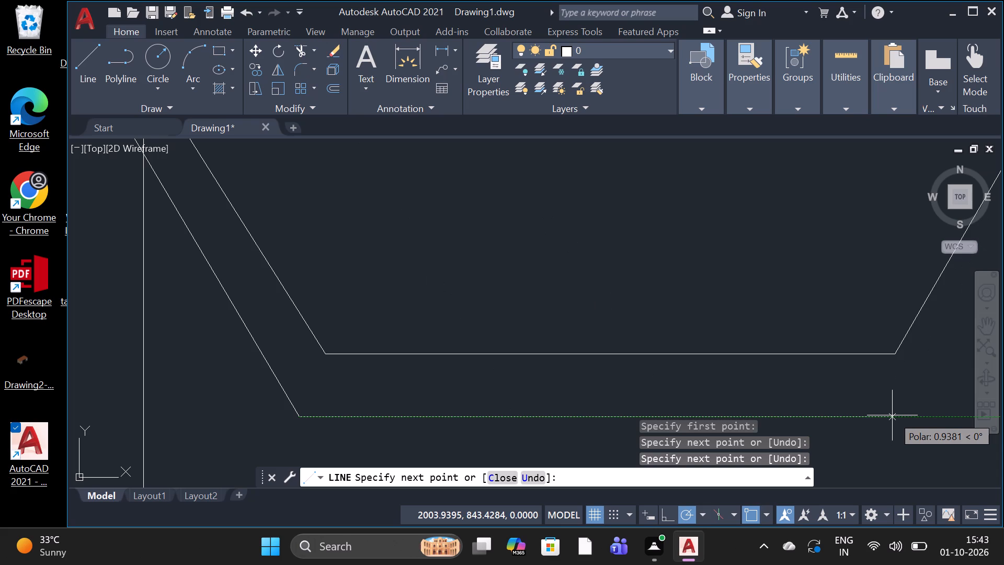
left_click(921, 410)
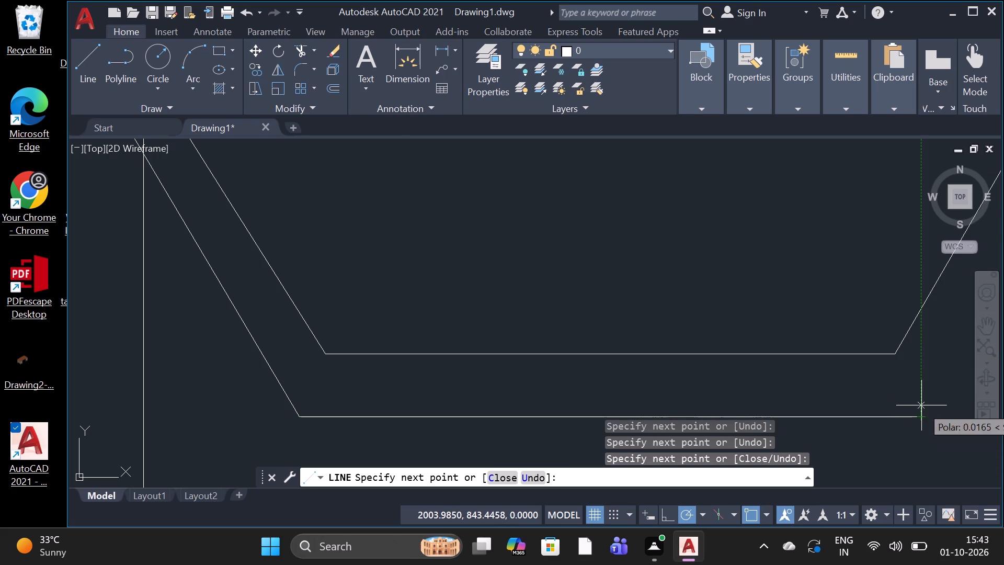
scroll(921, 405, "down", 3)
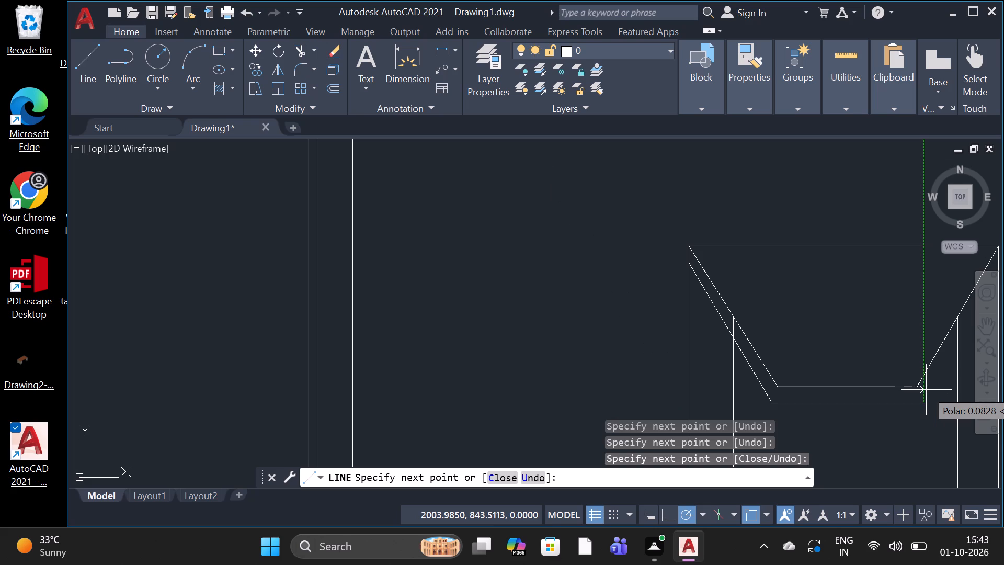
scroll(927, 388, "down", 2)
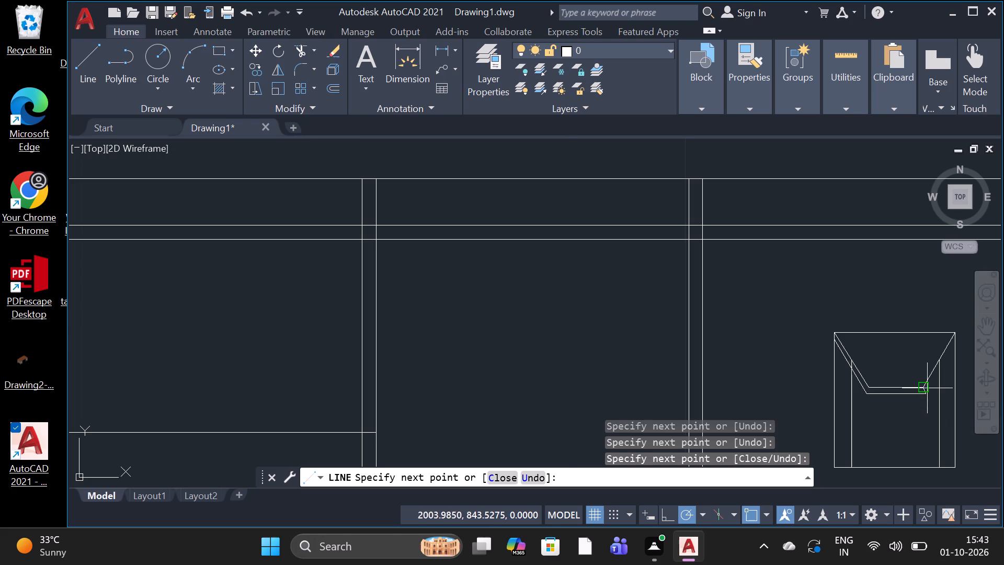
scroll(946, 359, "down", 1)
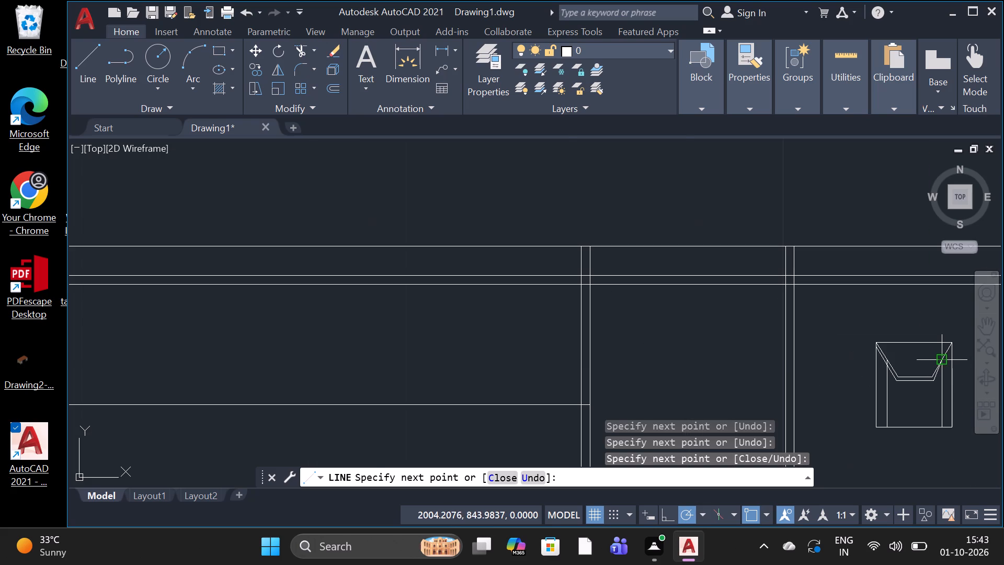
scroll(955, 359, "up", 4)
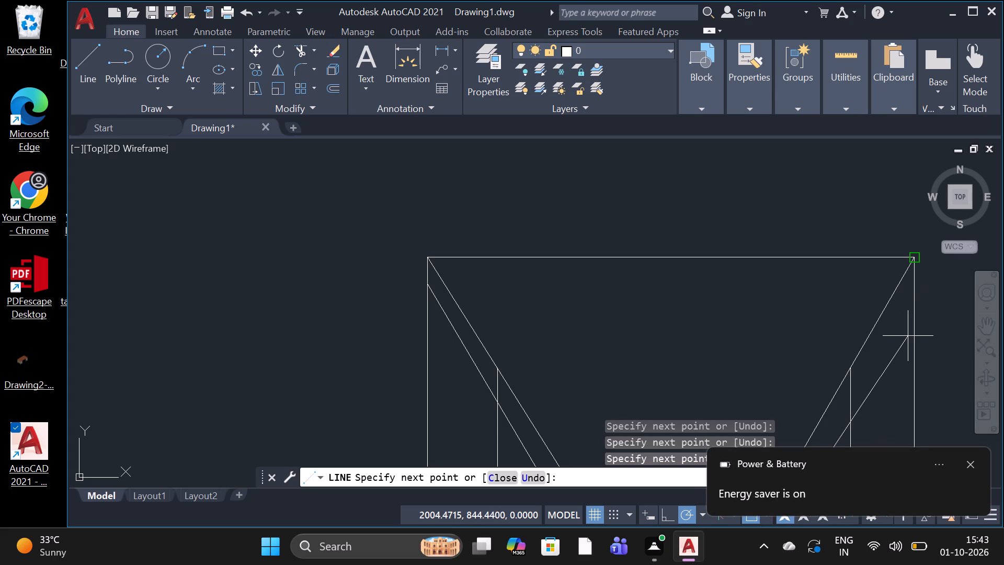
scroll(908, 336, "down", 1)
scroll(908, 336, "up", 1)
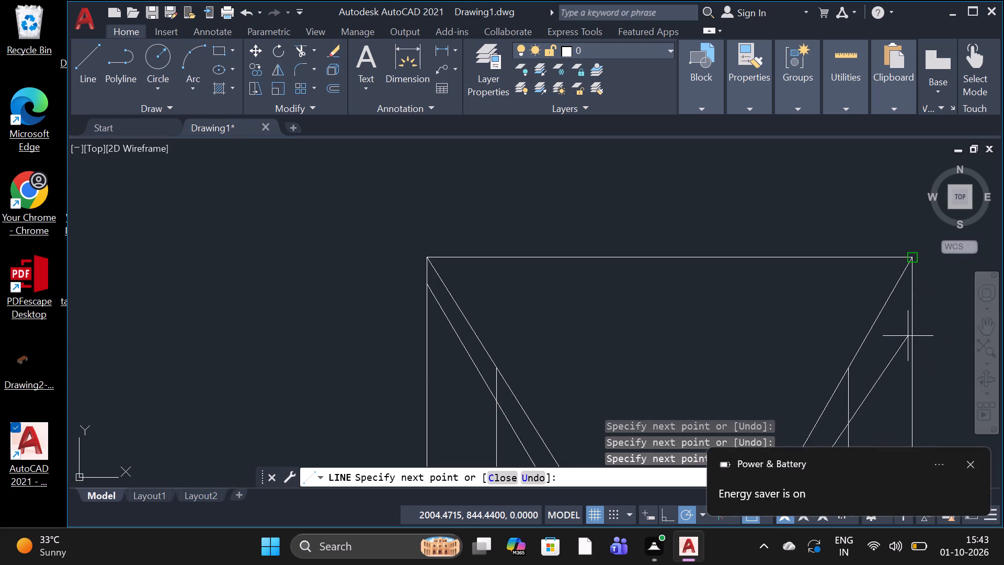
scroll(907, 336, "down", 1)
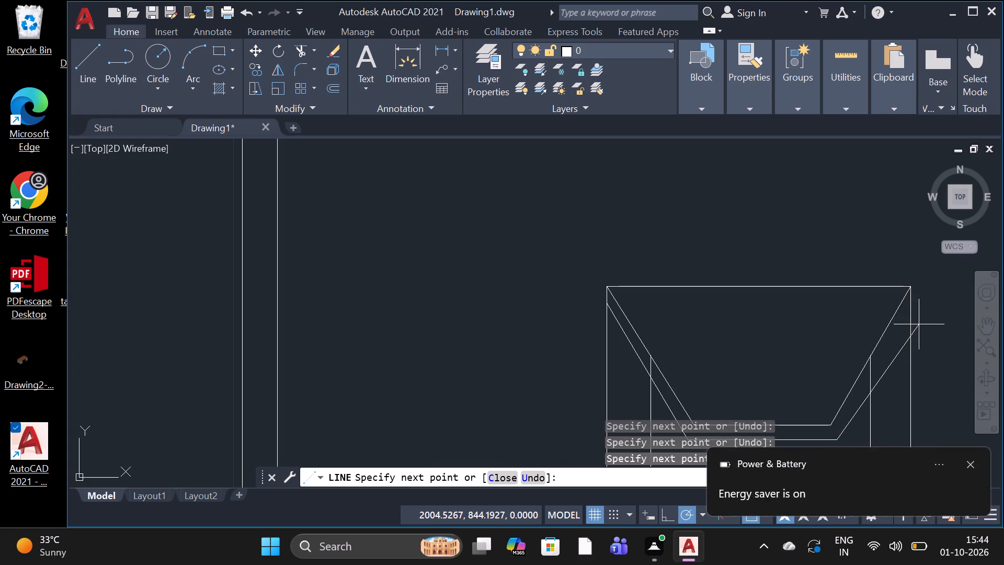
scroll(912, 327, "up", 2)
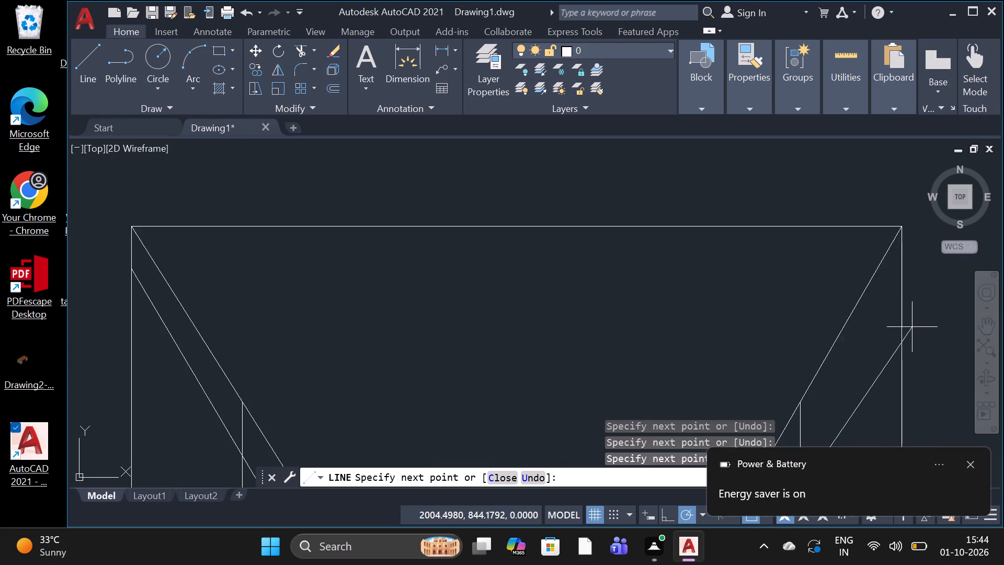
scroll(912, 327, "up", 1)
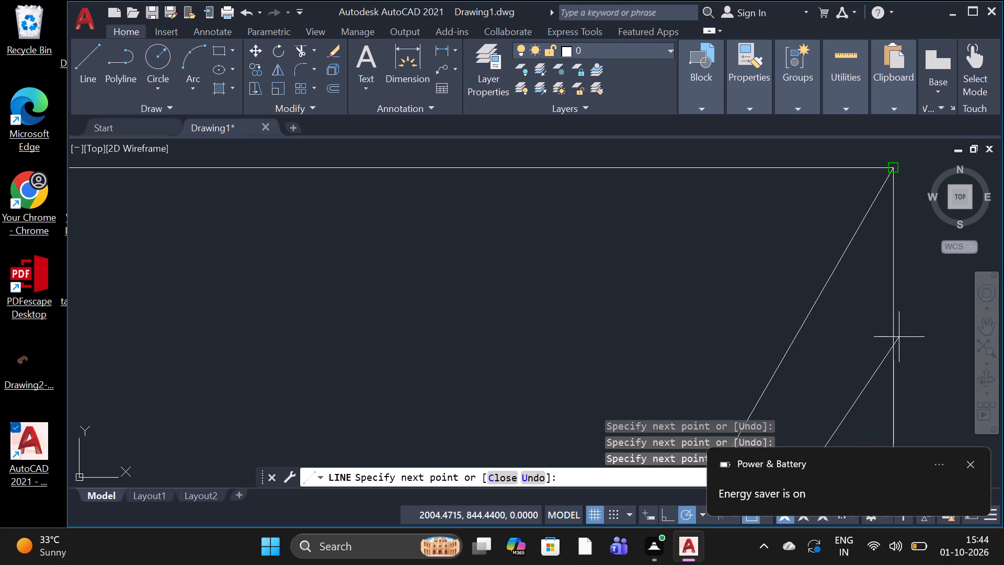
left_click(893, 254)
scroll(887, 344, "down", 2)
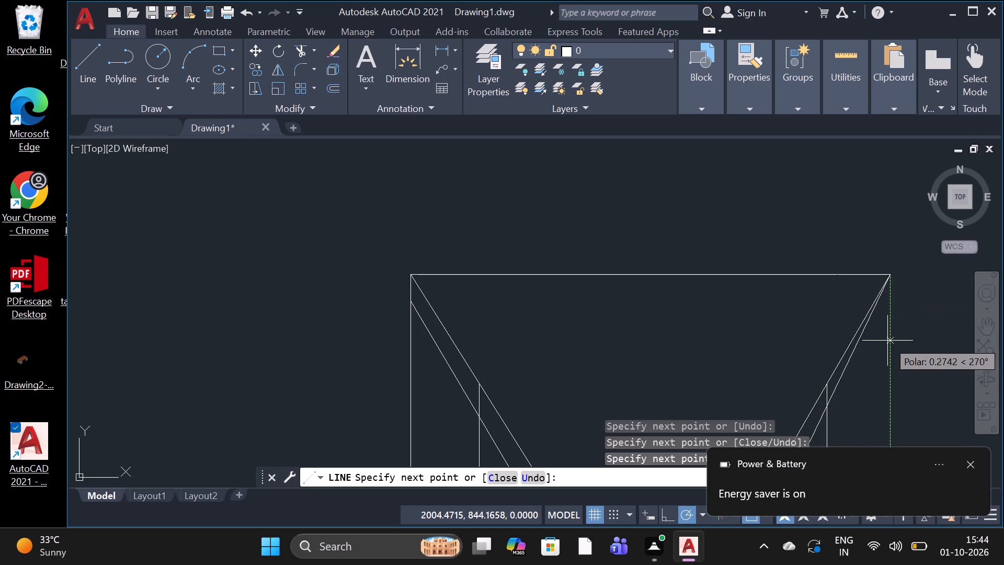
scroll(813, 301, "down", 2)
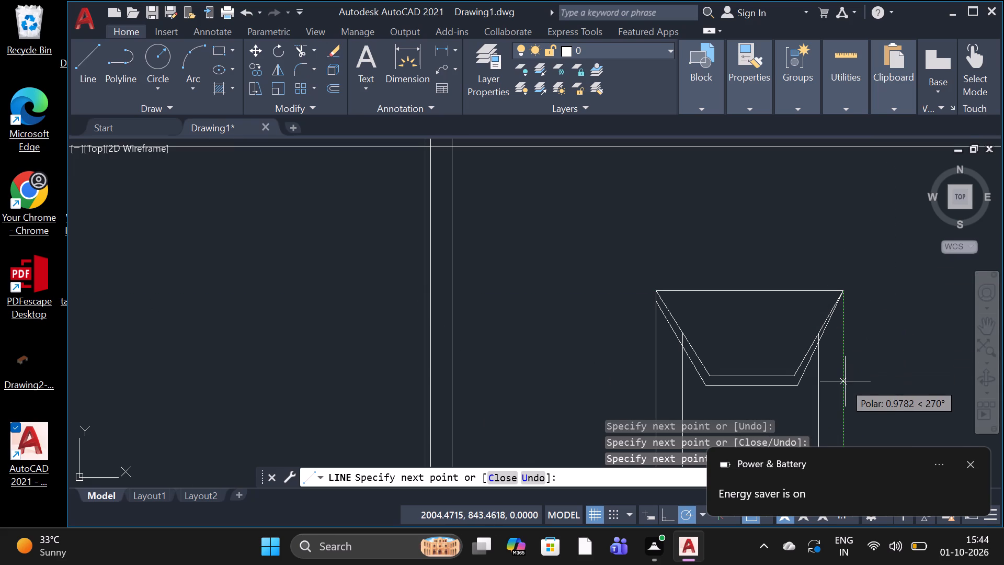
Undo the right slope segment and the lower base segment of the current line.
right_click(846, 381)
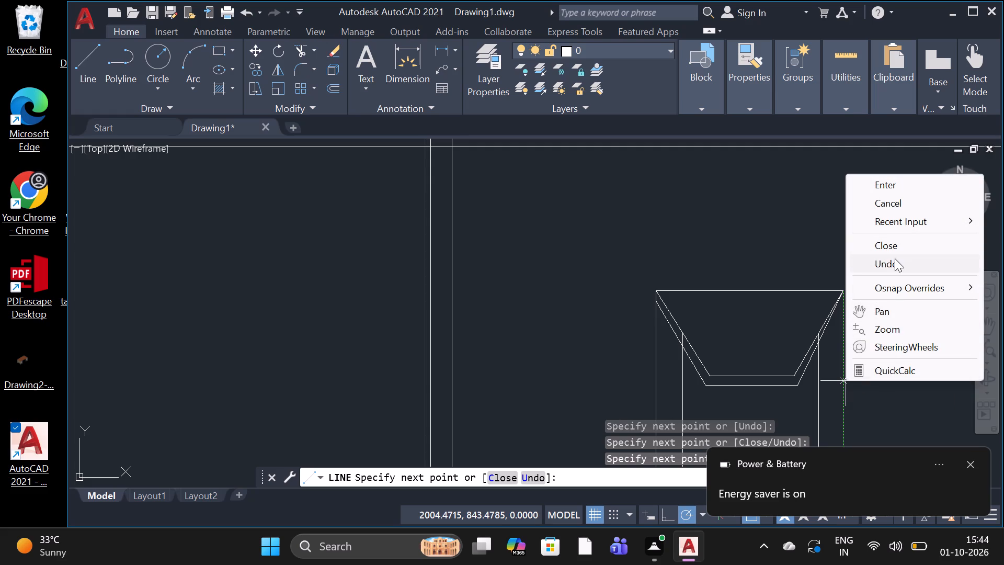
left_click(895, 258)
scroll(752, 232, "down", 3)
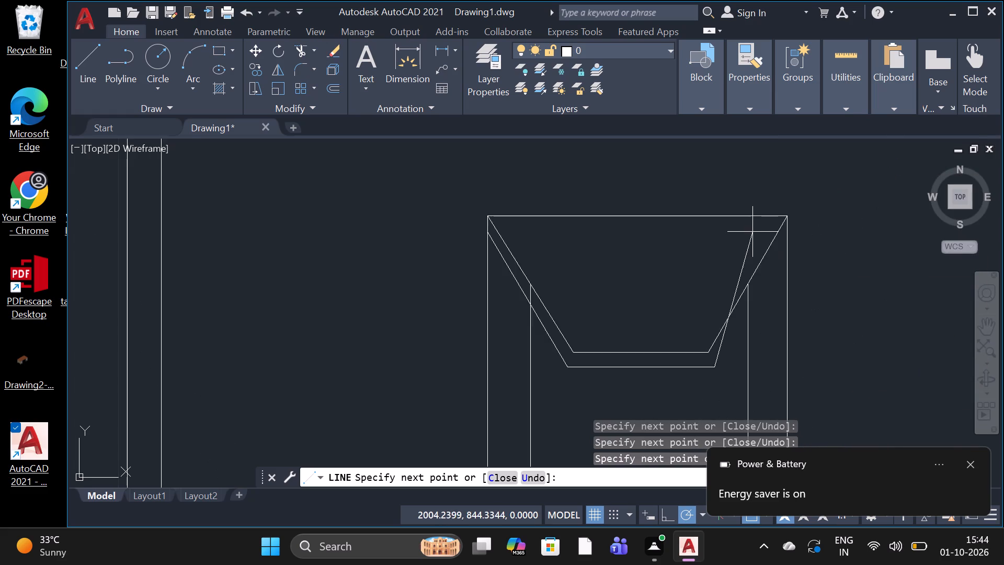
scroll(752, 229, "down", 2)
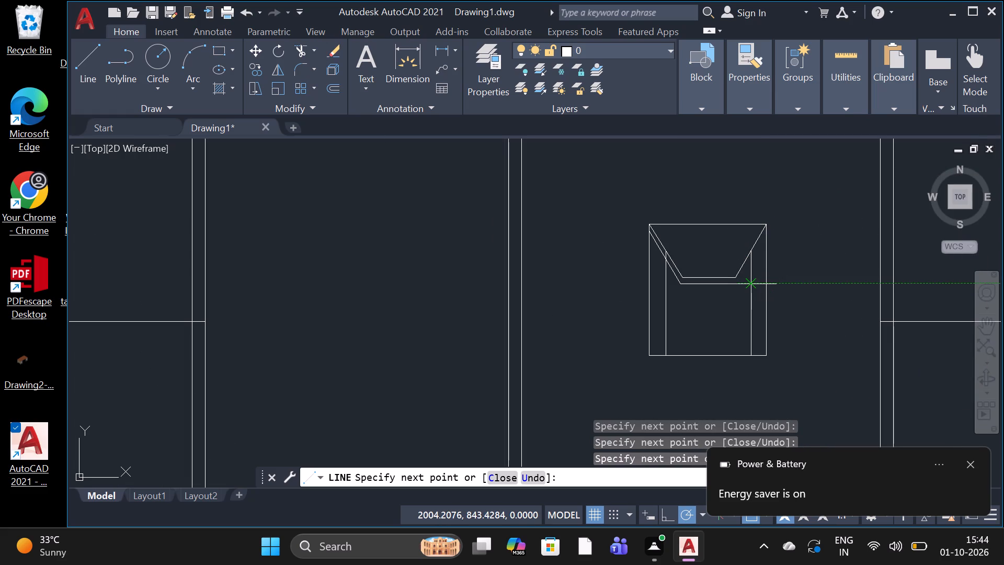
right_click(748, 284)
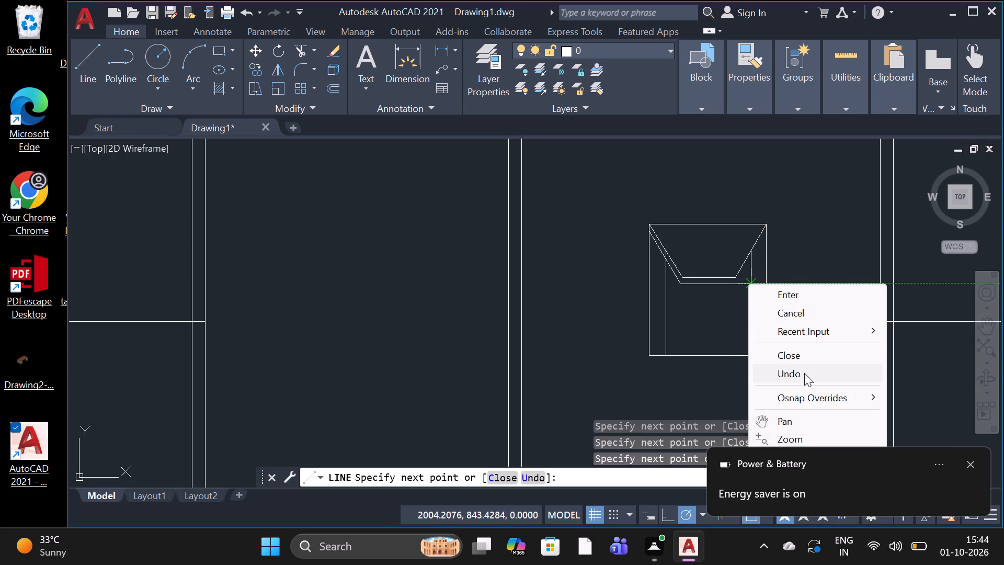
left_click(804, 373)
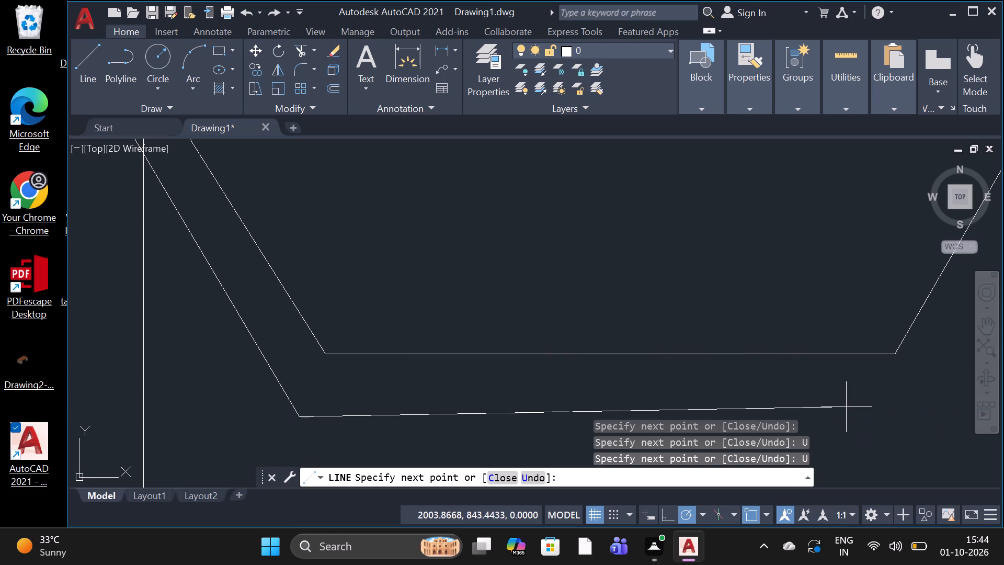
Continue the line with a horizontal base about 1.03 long and a slope rising outside the right slope to just inside the rectangle's right edge.
scroll(846, 407, "down", 2)
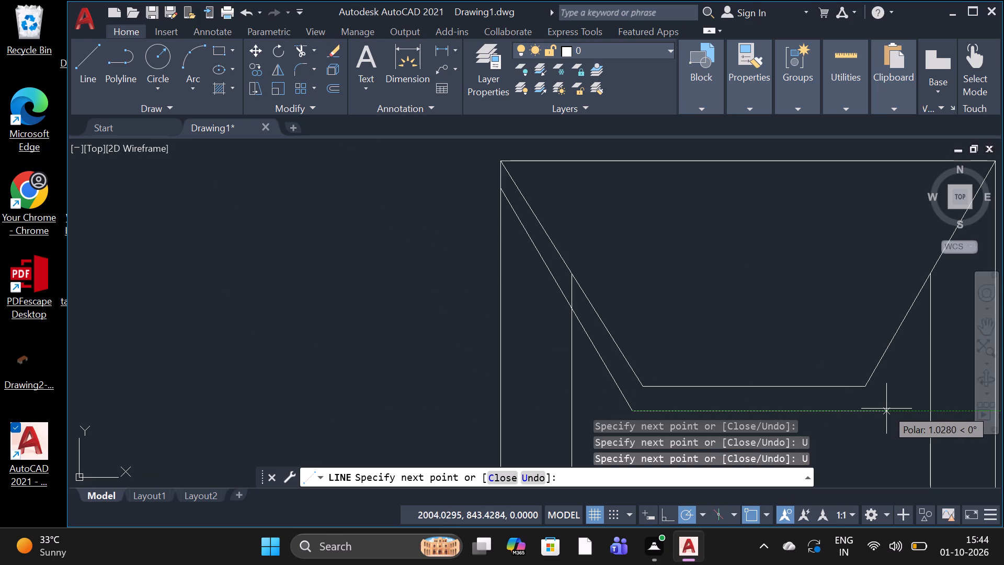
left_click(886, 409)
scroll(896, 380, "down", 3)
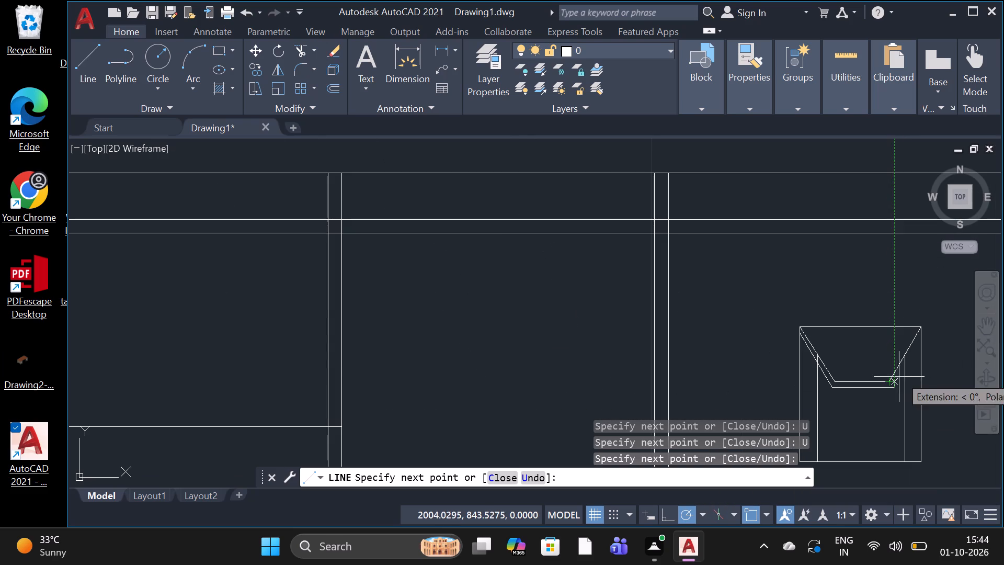
scroll(923, 345, "up", 2)
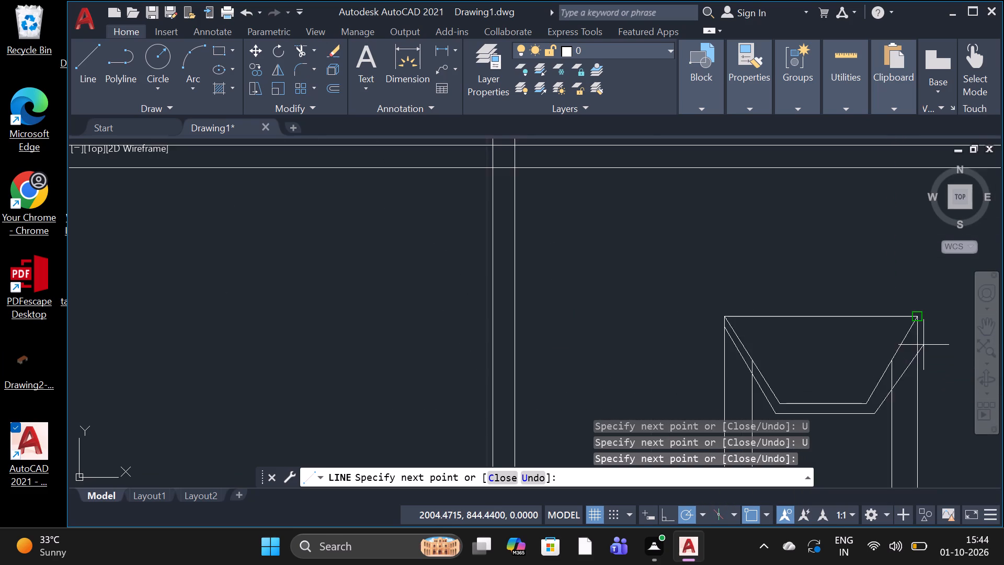
scroll(923, 345, "up", 1)
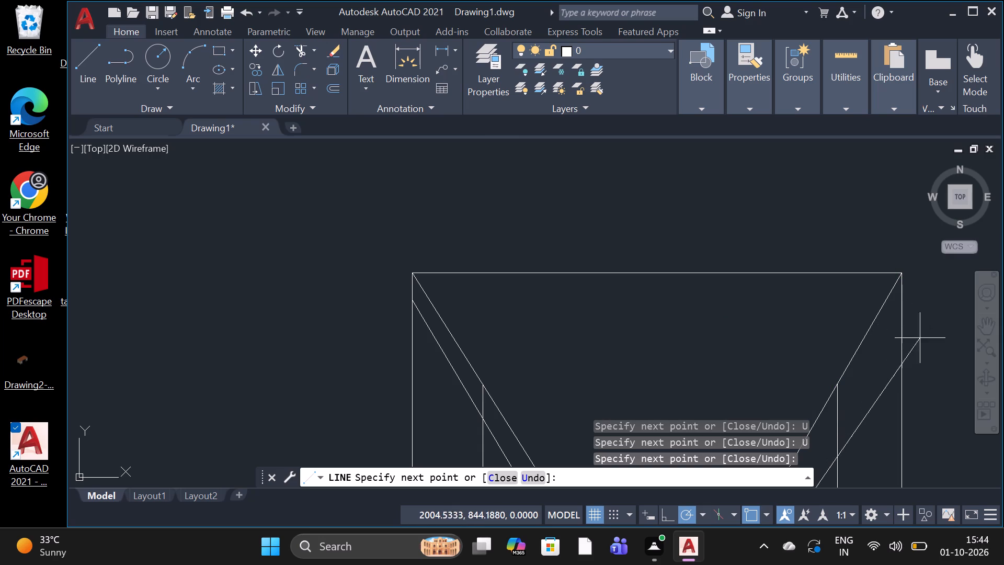
scroll(904, 340, "up", 1)
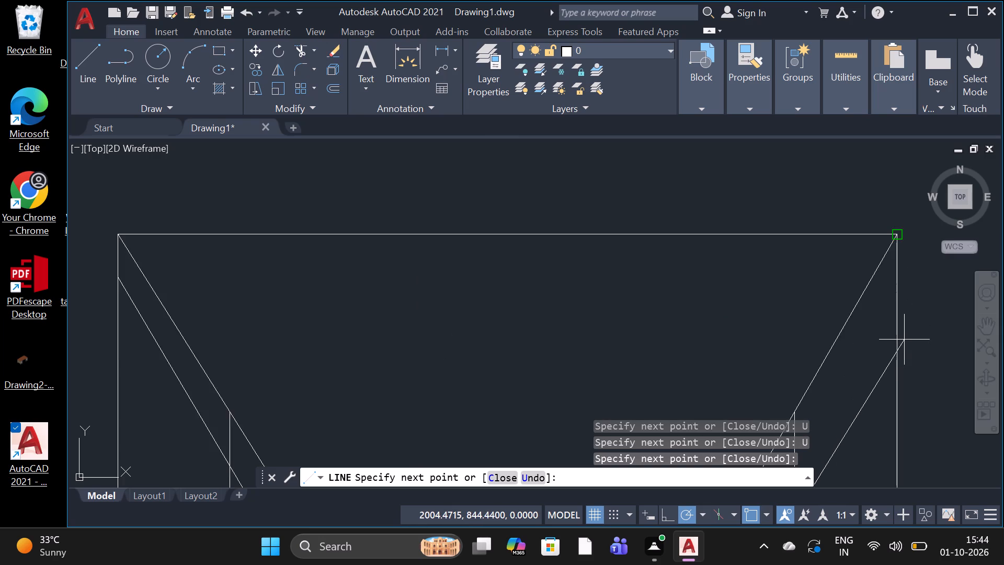
scroll(904, 340, "up", 1)
left_click(880, 372)
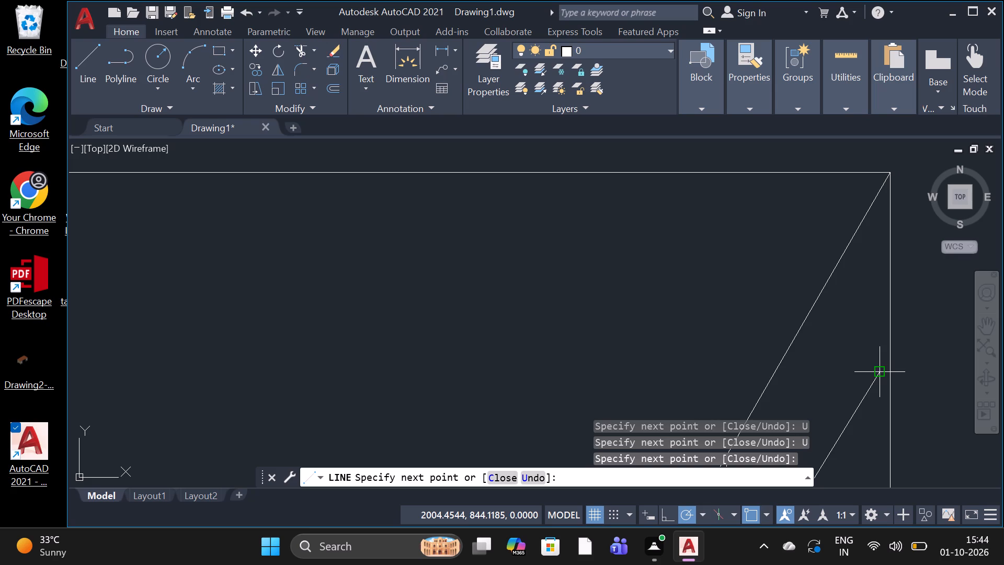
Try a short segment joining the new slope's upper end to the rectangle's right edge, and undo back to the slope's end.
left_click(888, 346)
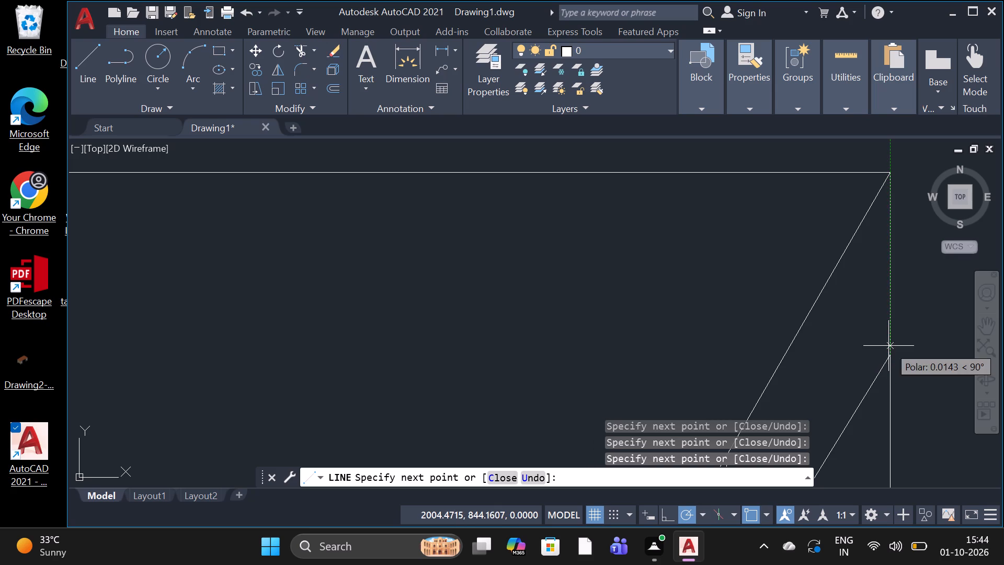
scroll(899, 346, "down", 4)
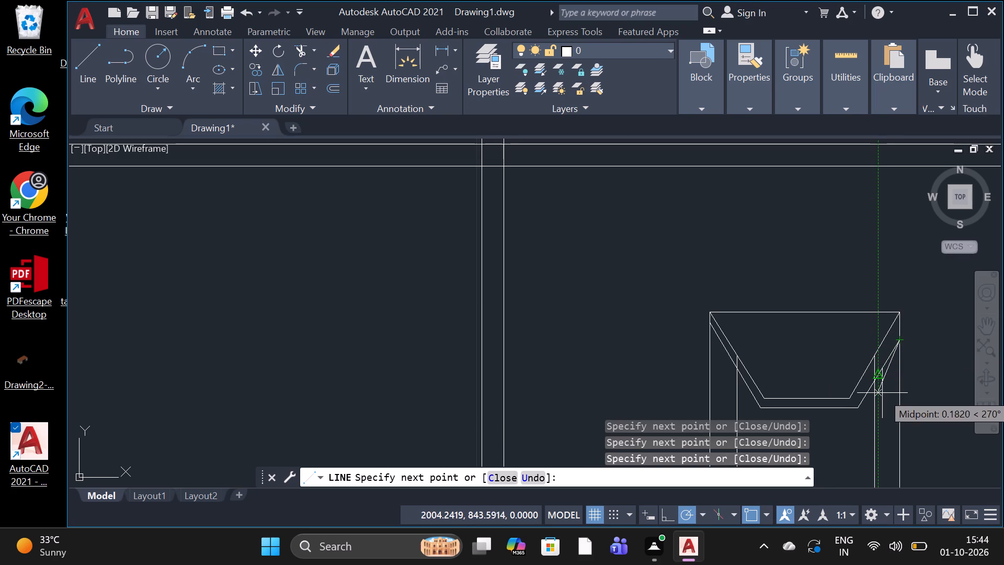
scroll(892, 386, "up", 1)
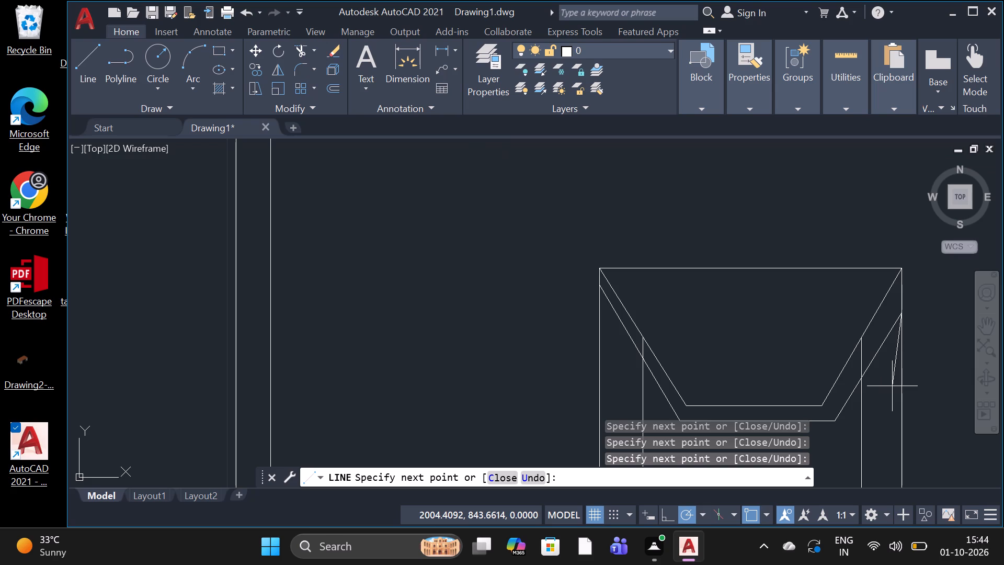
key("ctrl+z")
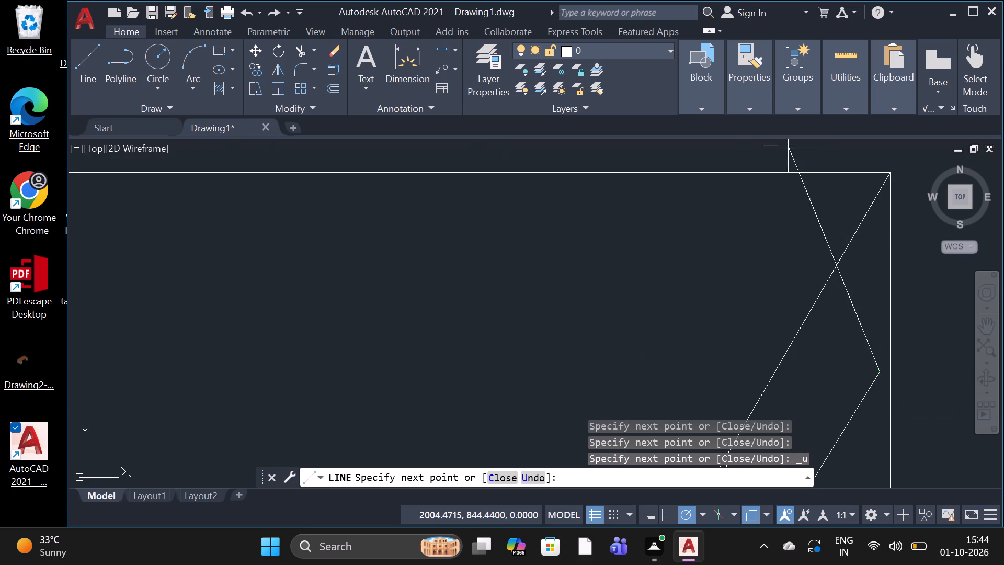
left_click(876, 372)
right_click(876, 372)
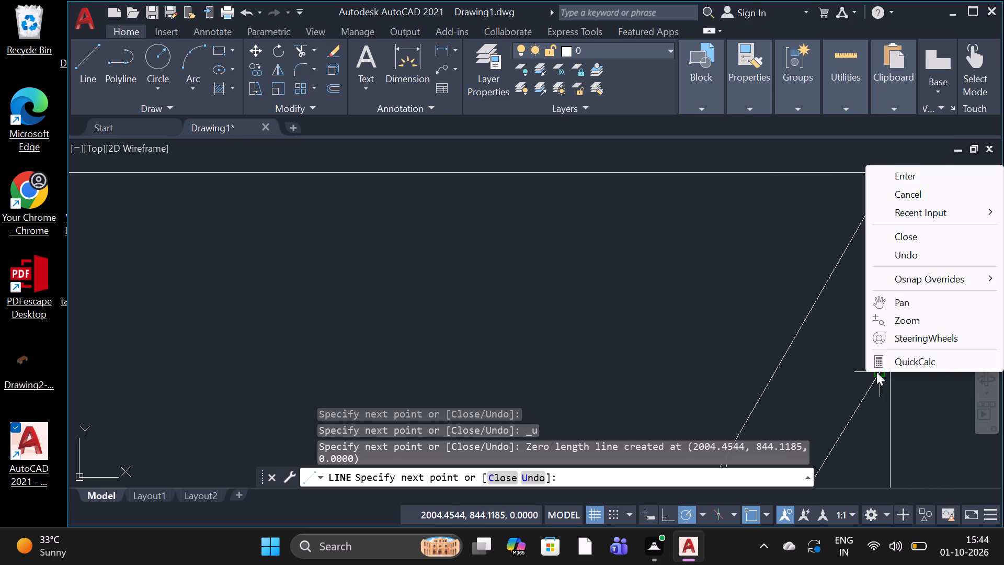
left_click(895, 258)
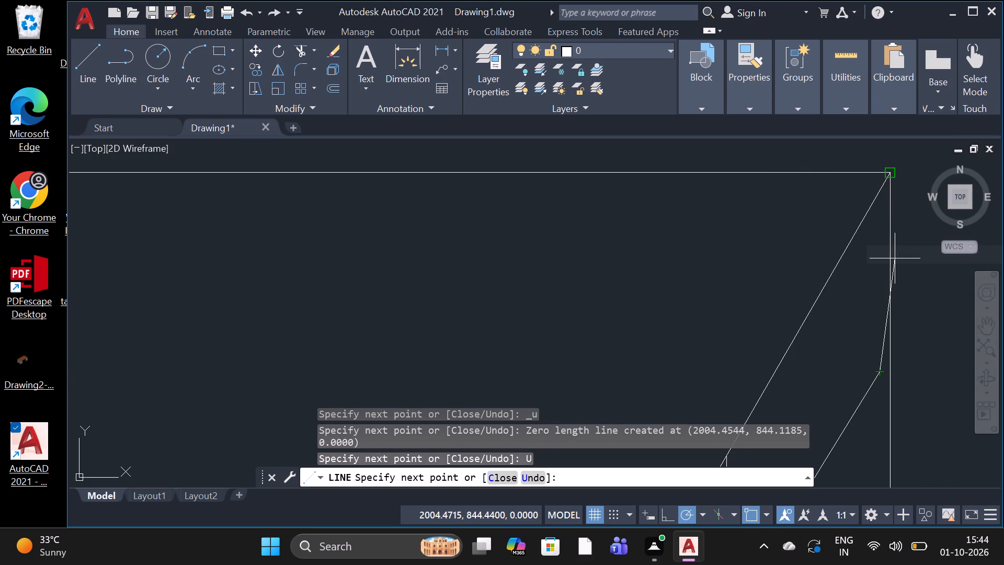
Undo the outer right slope segment that ends just inside the rectangle's right edge.
right_click(869, 313)
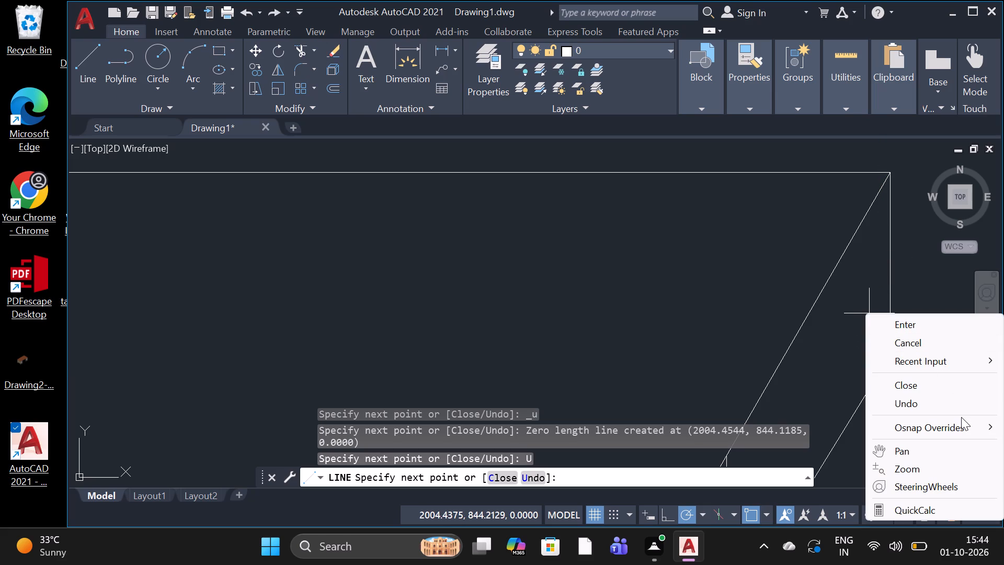
left_click(952, 409)
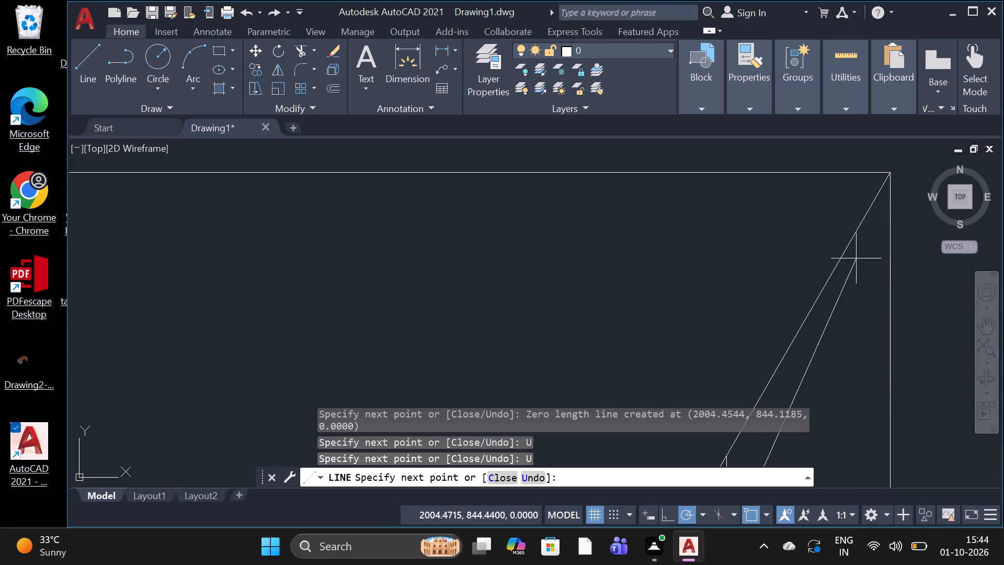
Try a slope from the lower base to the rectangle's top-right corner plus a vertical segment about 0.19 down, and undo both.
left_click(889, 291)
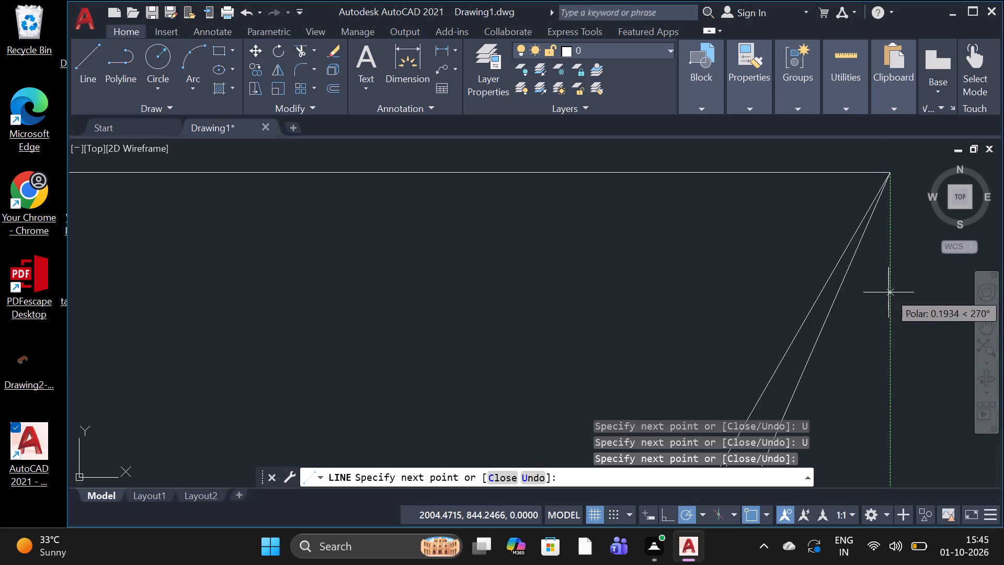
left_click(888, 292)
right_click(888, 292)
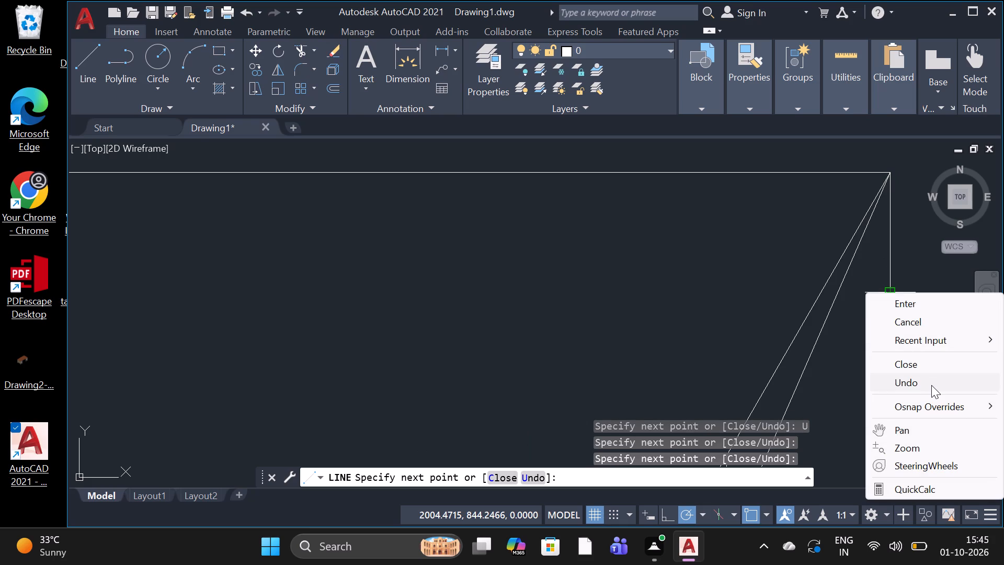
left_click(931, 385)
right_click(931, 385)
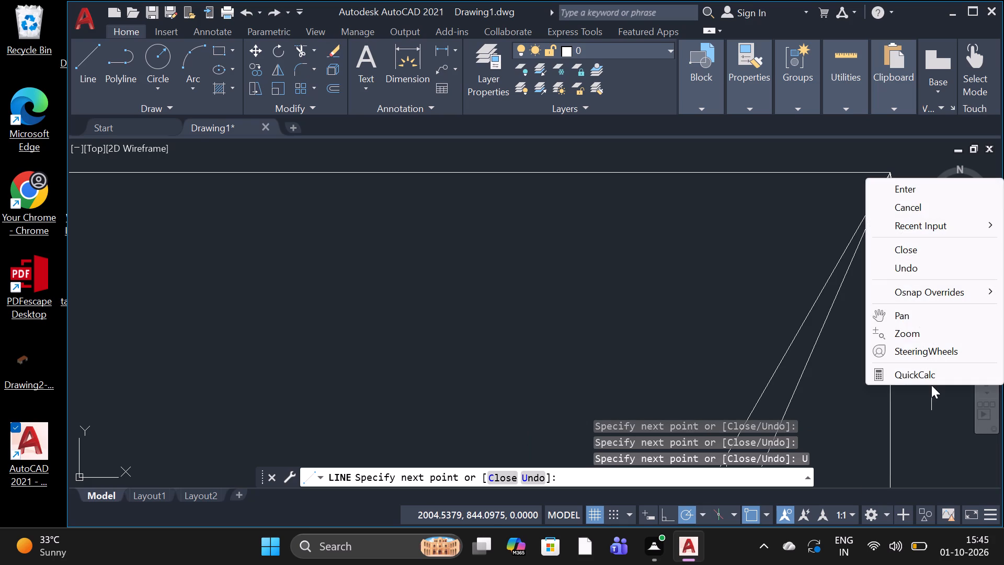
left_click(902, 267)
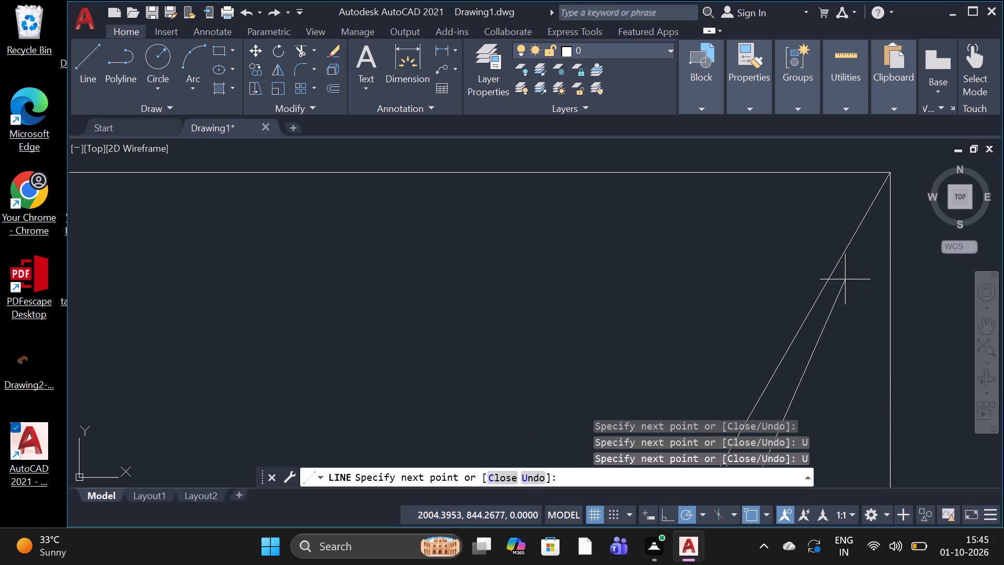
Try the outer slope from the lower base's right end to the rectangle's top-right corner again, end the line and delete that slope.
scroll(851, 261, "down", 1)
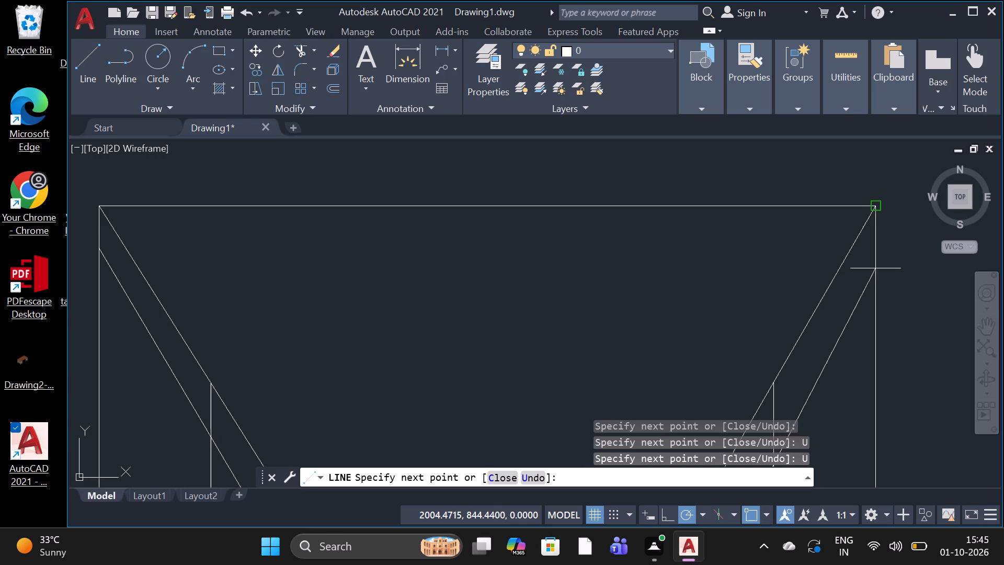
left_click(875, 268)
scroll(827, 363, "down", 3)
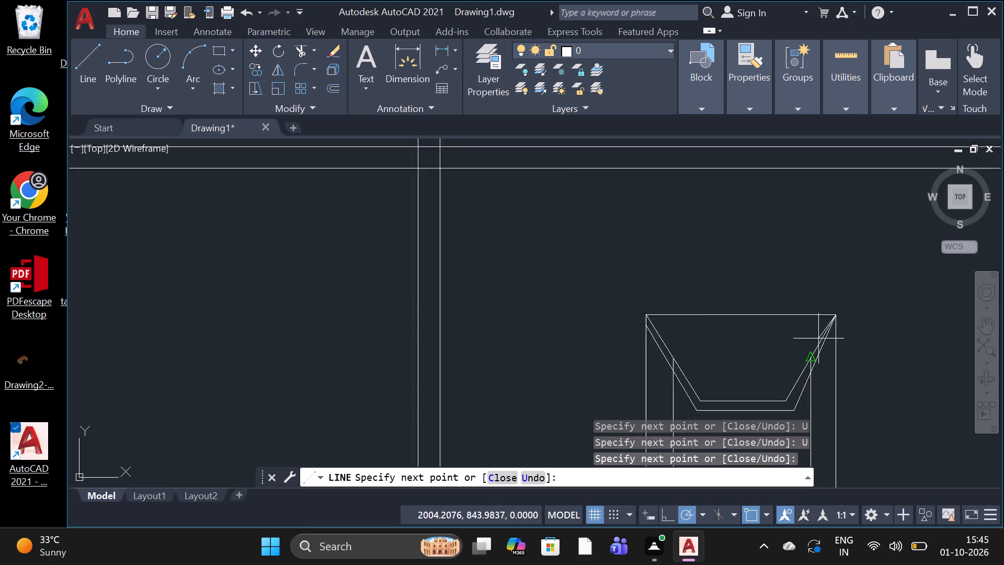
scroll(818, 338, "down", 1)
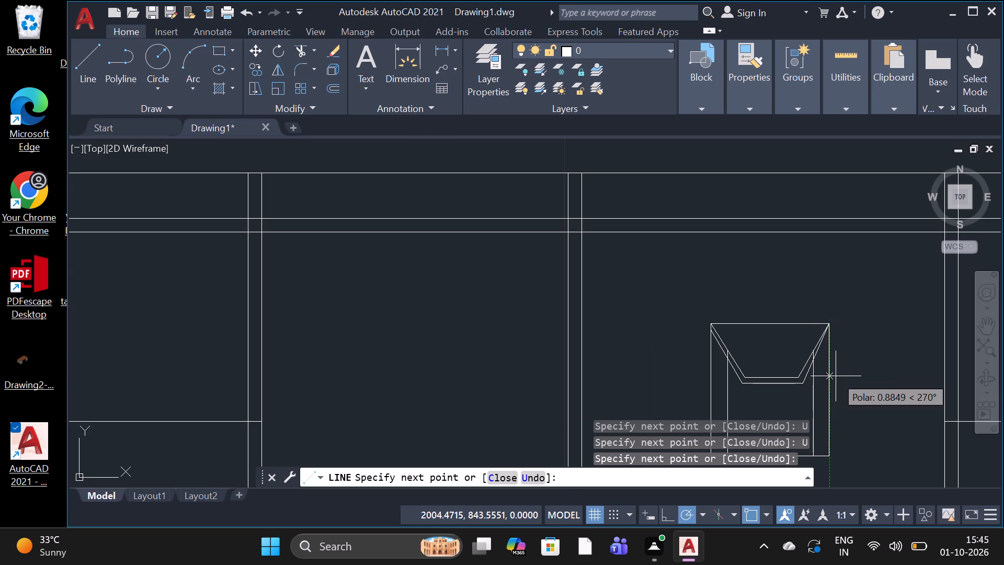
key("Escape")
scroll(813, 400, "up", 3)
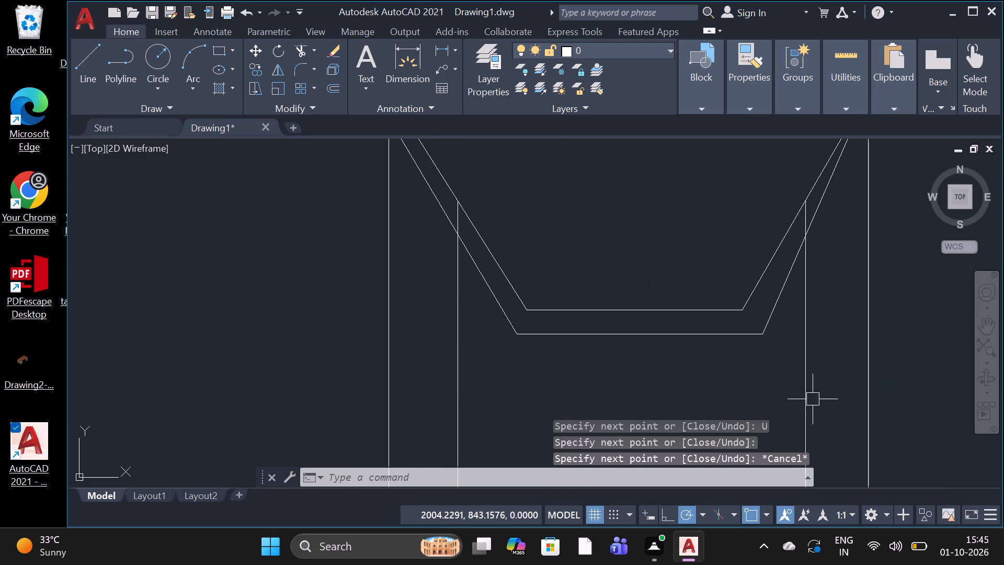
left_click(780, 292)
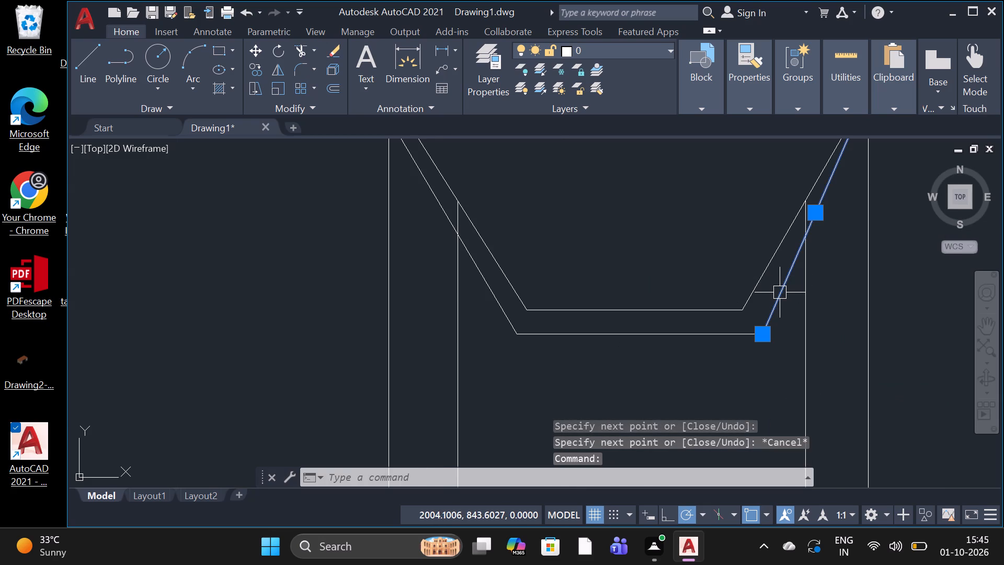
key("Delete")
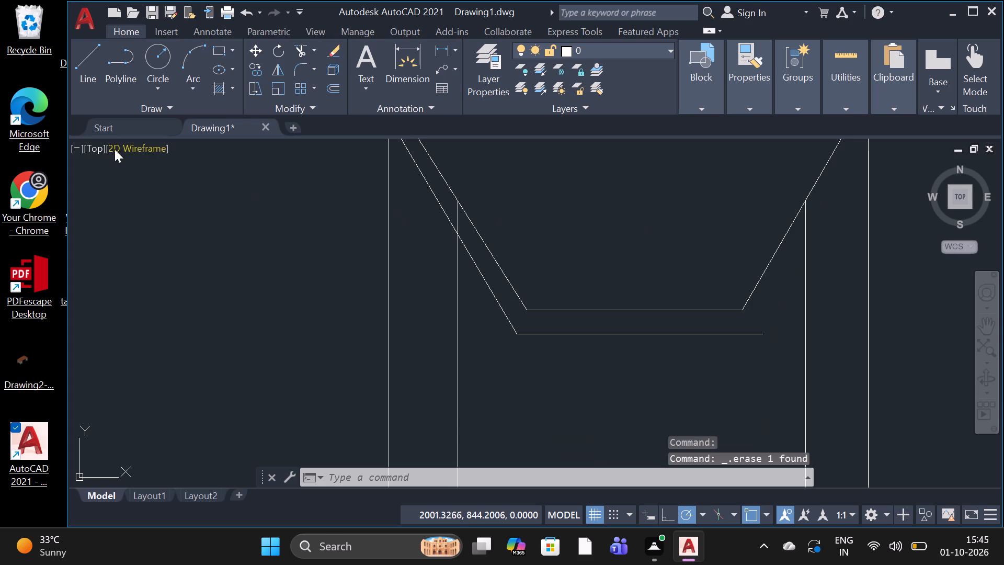
Draw a line from the rectangle's top-right corner down to the right end of the lower base line.
left_click(90, 58)
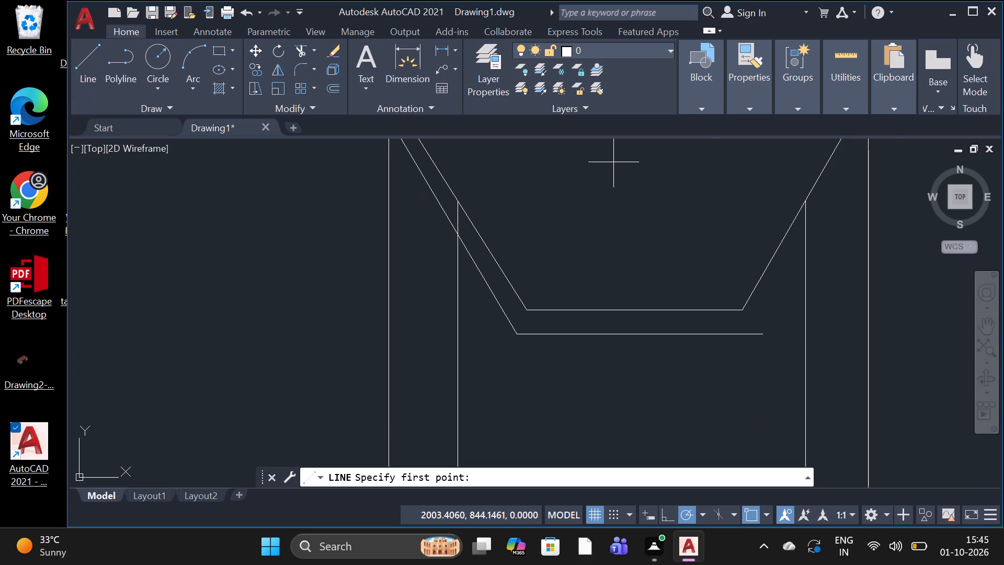
scroll(613, 162, "down", 2)
scroll(713, 154, "up", 2)
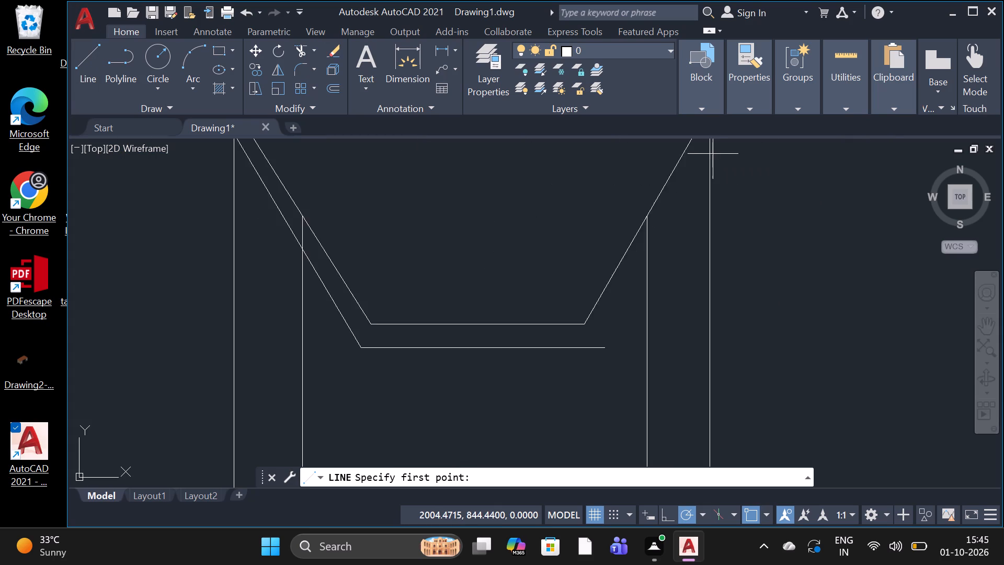
scroll(713, 154, "up", 1)
scroll(713, 154, "down", 6)
scroll(714, 152, "up", 6)
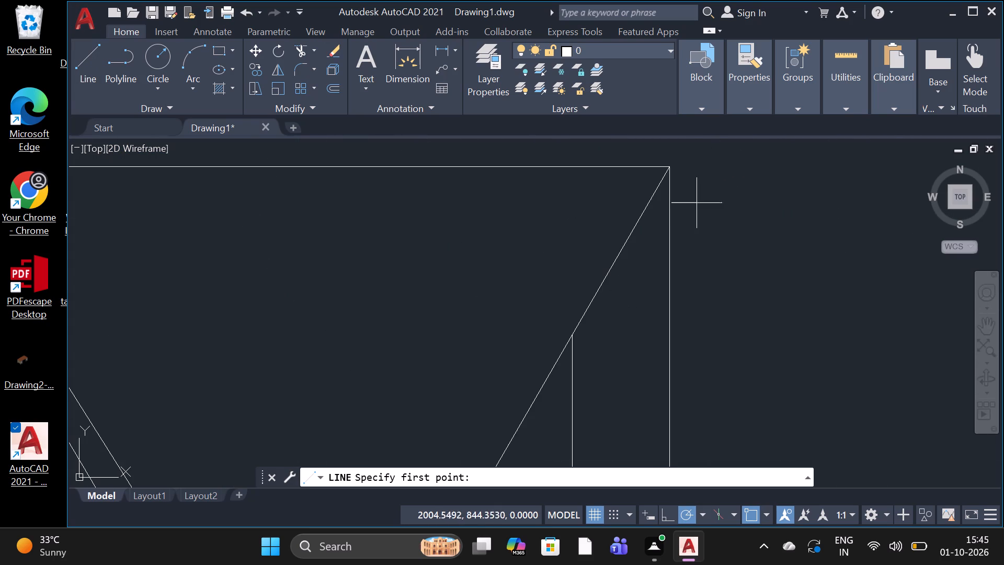
left_click(668, 181)
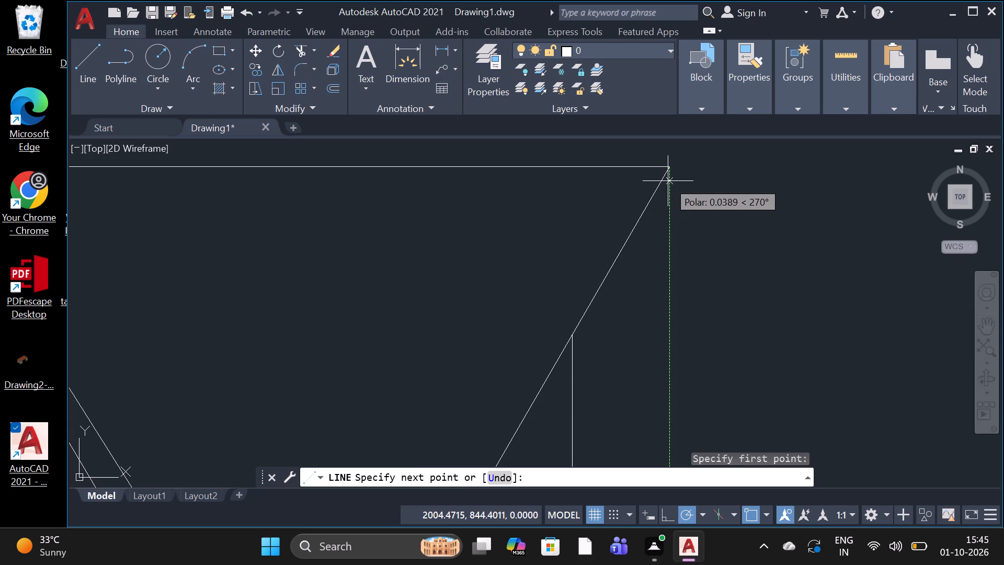
scroll(572, 393, "down", 2)
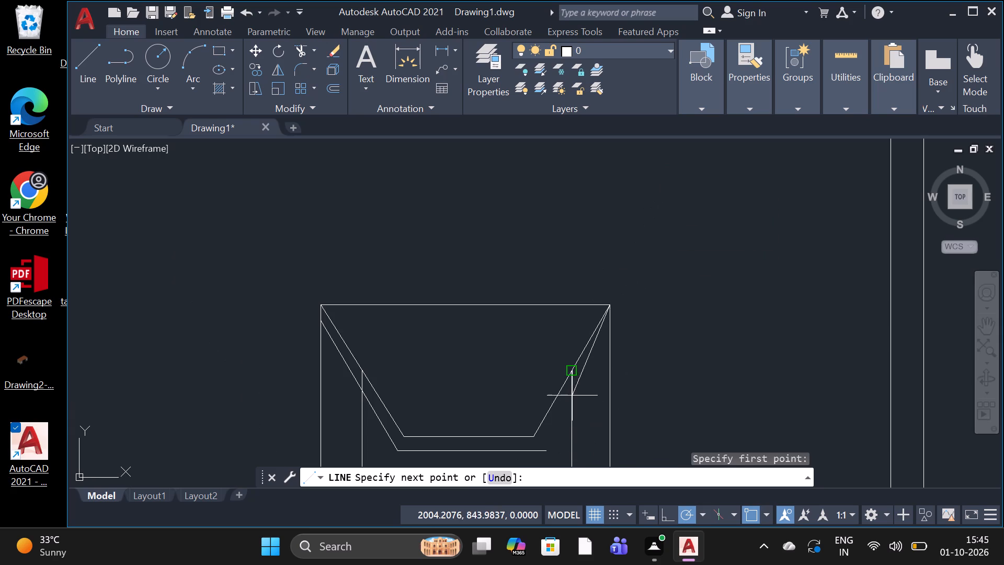
left_click(550, 450)
scroll(640, 308, "down", 2)
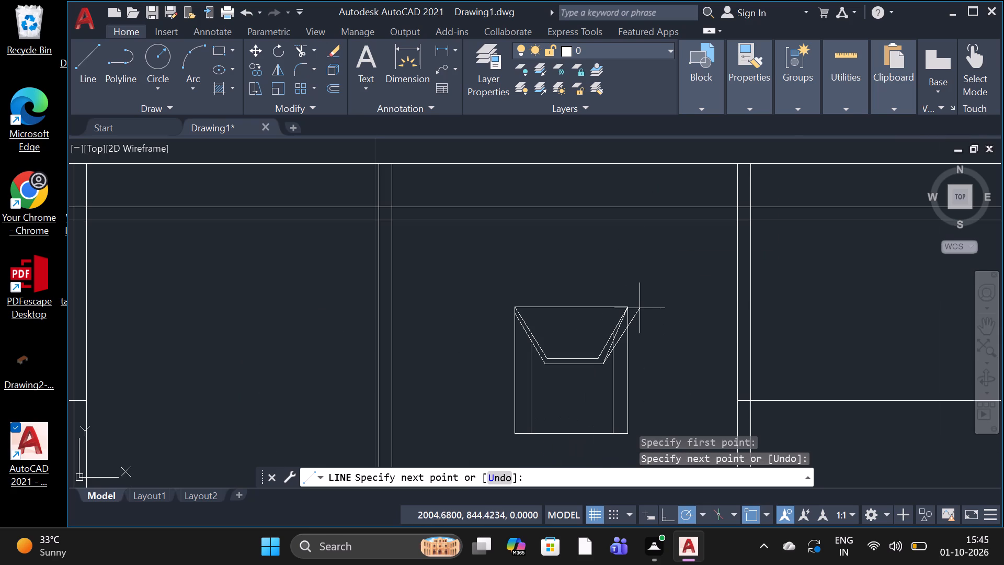
key("space")
Hatch the band between the double lines in black (0,0,0), covering its upper left piece, central base piece and upper right piece.
scroll(634, 315, "down", 1)
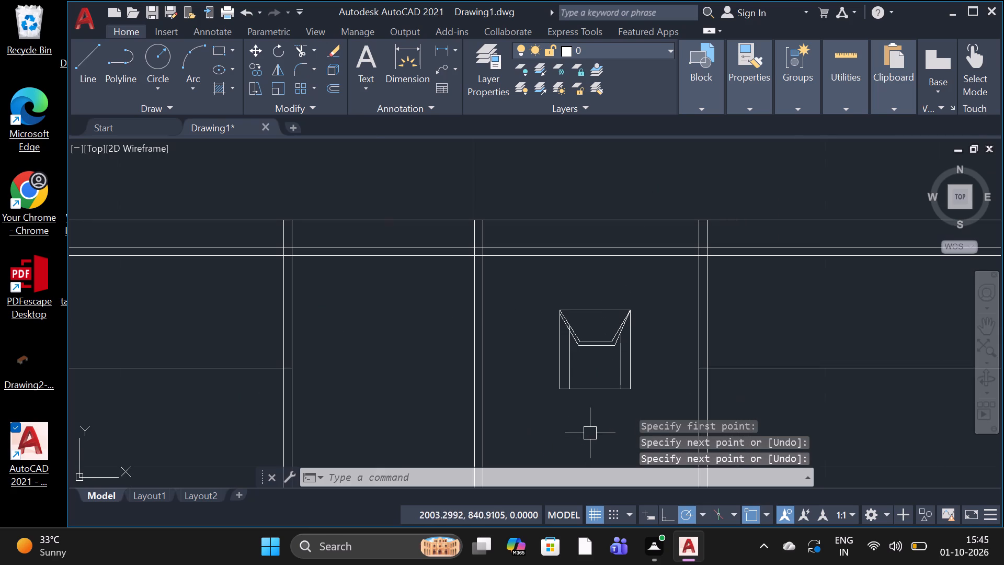
scroll(596, 416, "up", 1)
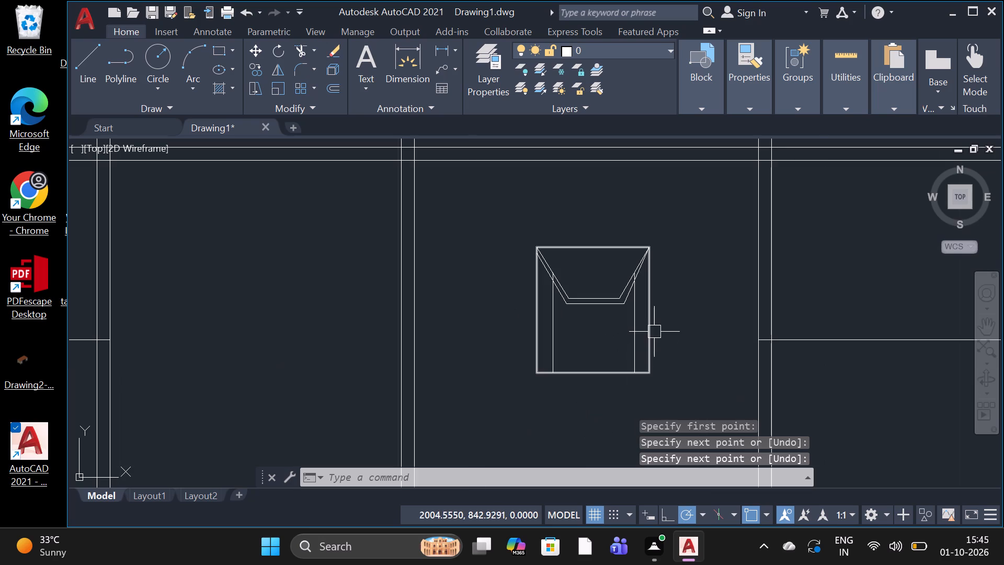
scroll(654, 332, "up", 1)
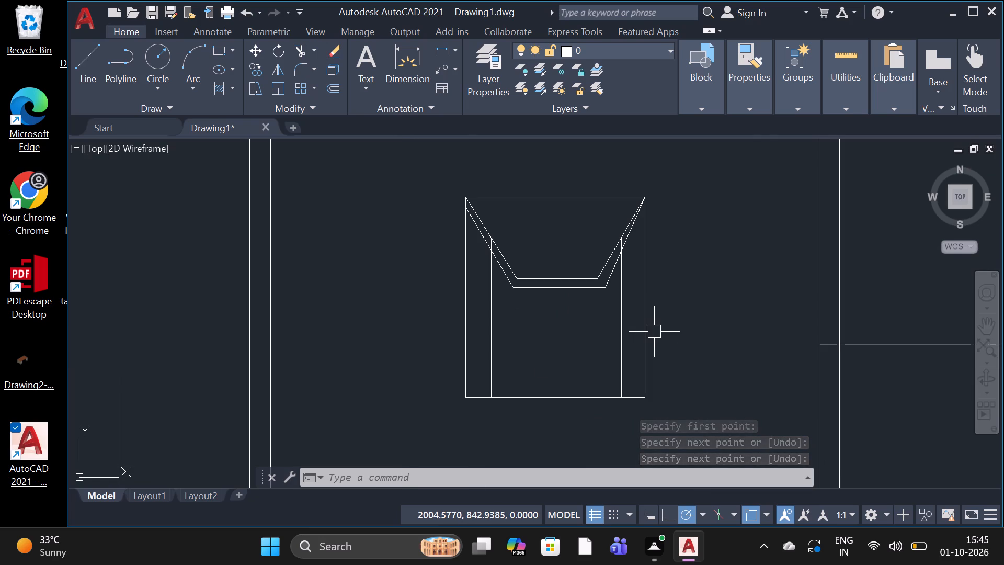
key("h")
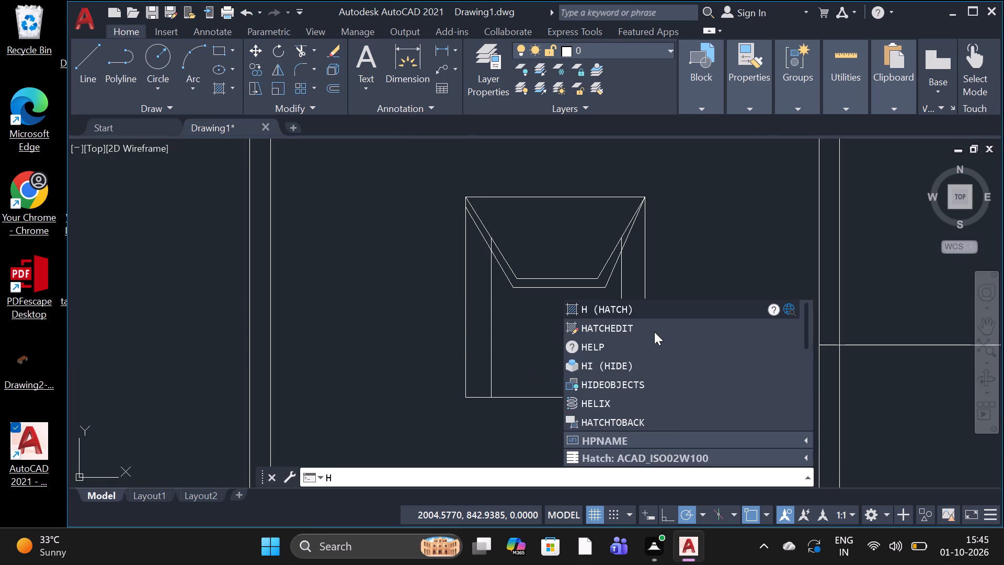
key("Return")
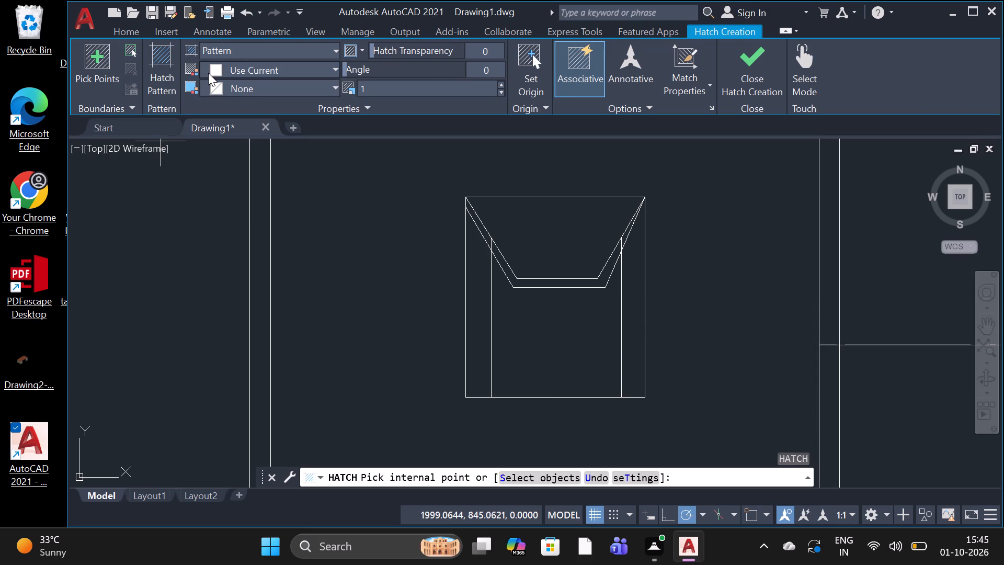
left_click(264, 65)
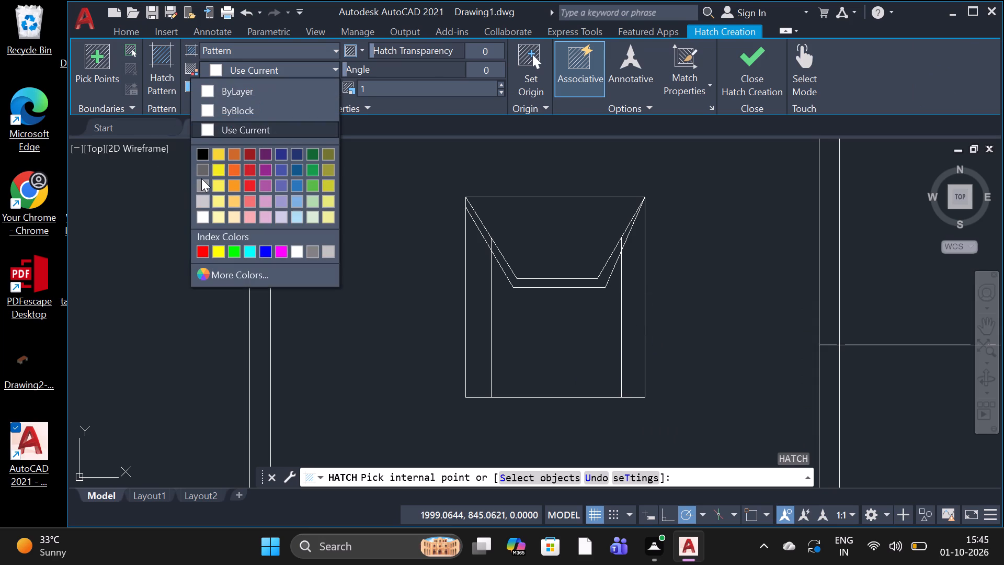
left_click(202, 156)
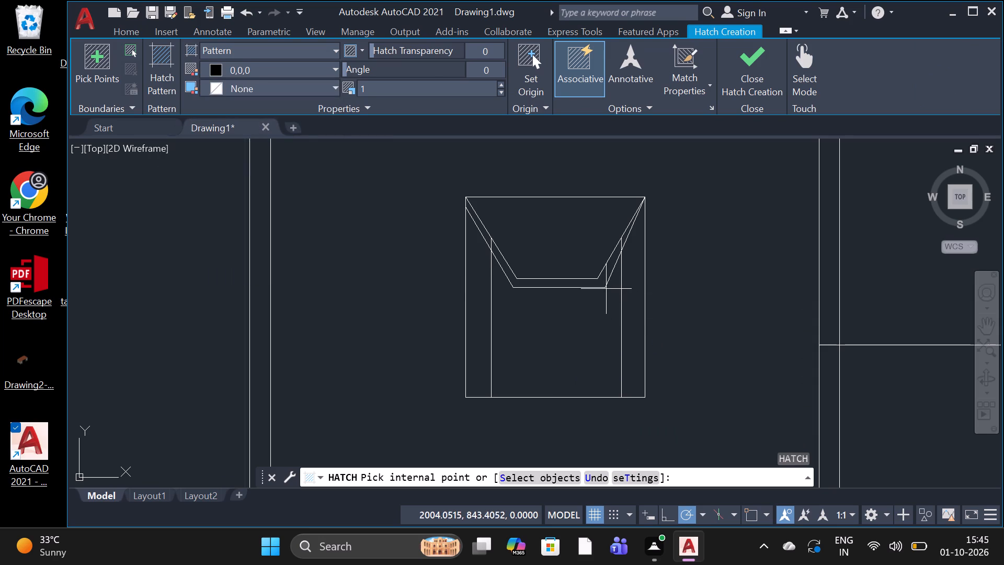
scroll(595, 279, "up", 2)
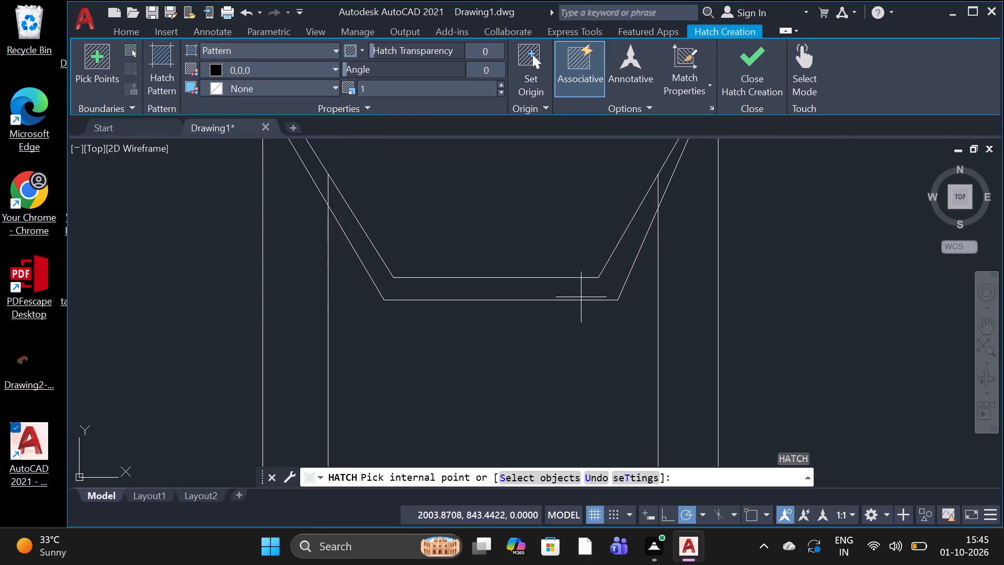
scroll(578, 295, "up", 2)
scroll(578, 295, "down", 4)
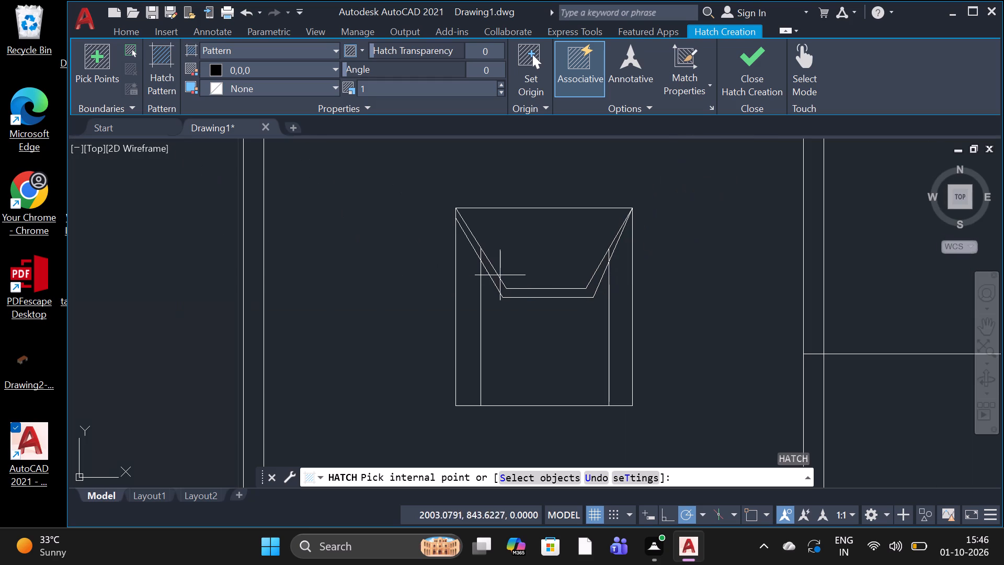
scroll(467, 234, "up", 3)
left_click(467, 233)
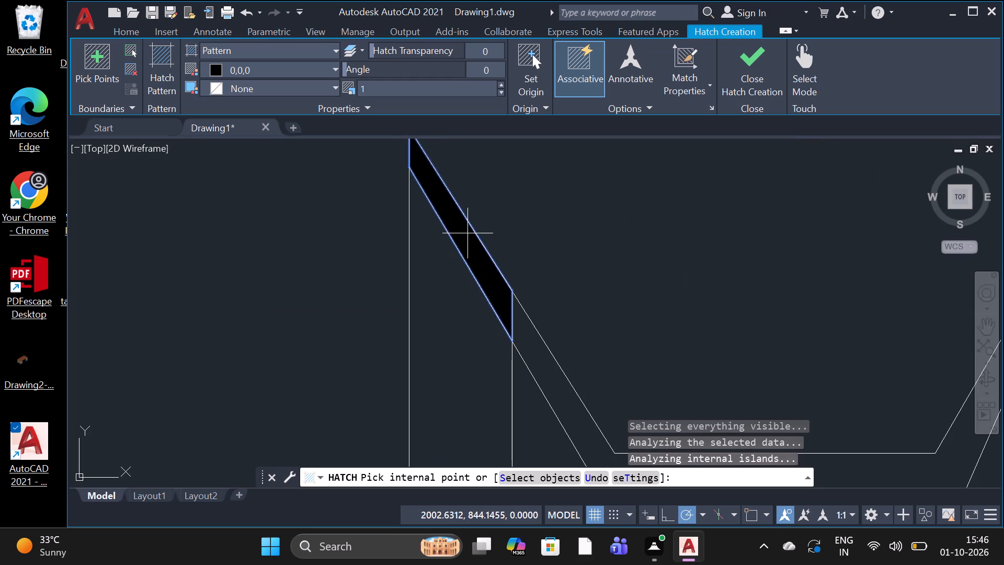
scroll(503, 290, "down", 3)
scroll(557, 332, "up", 3)
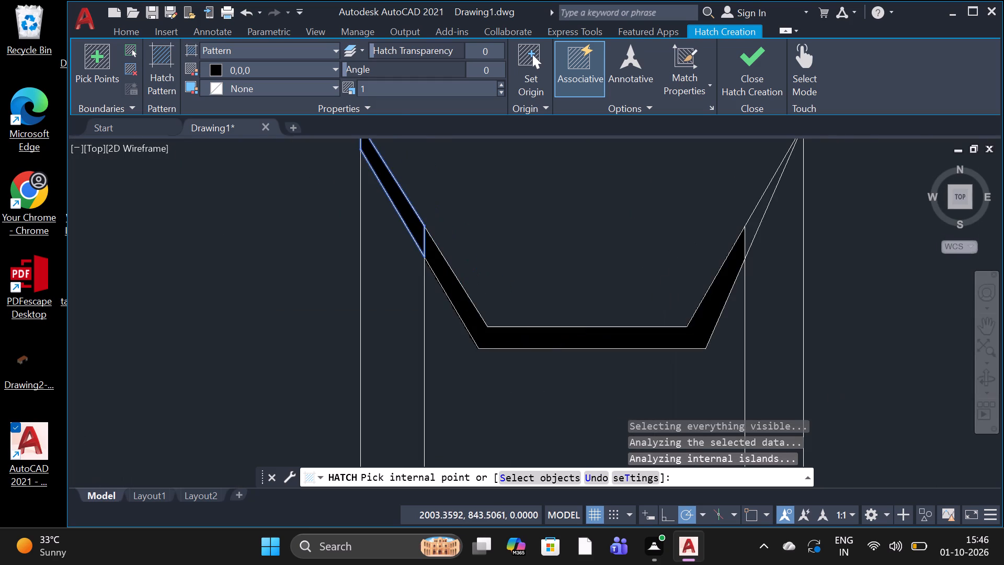
left_click(558, 332)
scroll(635, 336, "down", 3)
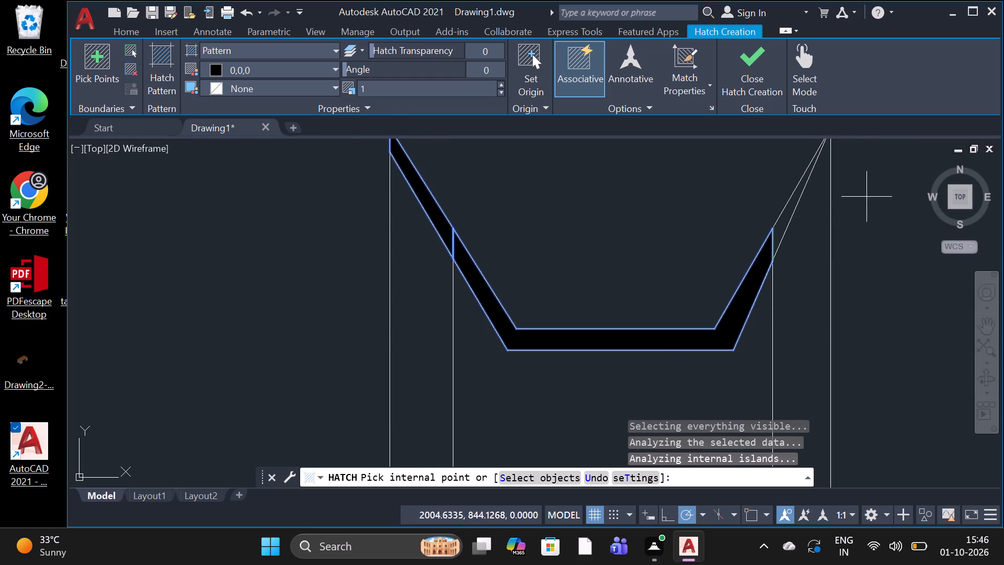
scroll(790, 217, "up", 3)
left_click(752, 232)
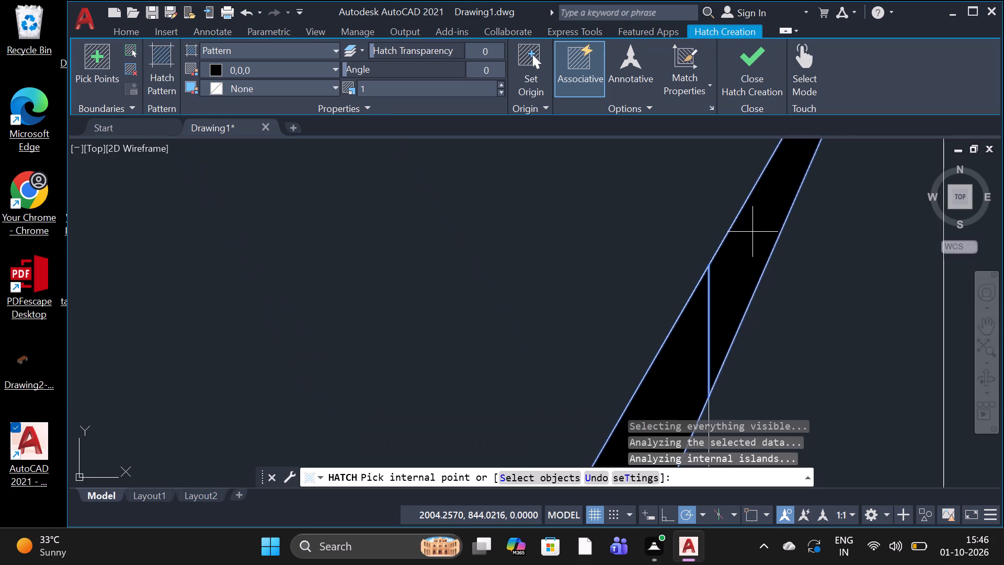
scroll(752, 232, "down", 3)
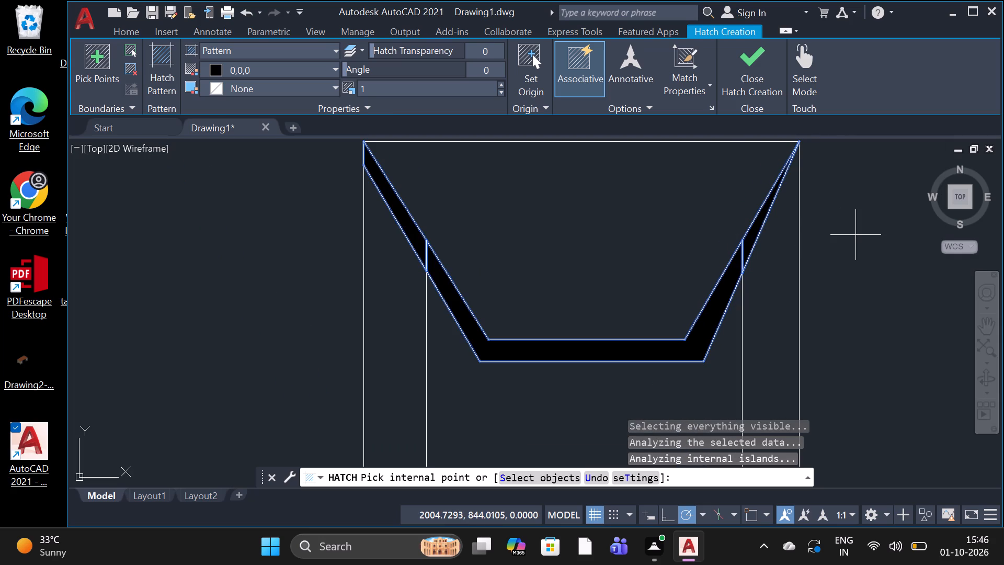
key("space")
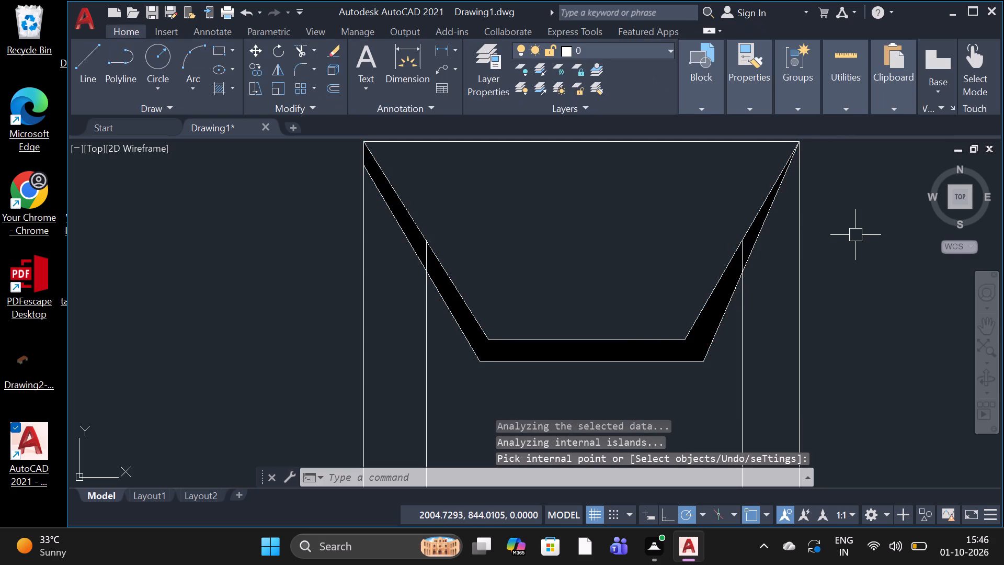
Trim the parts of the two inner vertical lines that cross the black band on its left and right slopes.
scroll(419, 342, "up", 3)
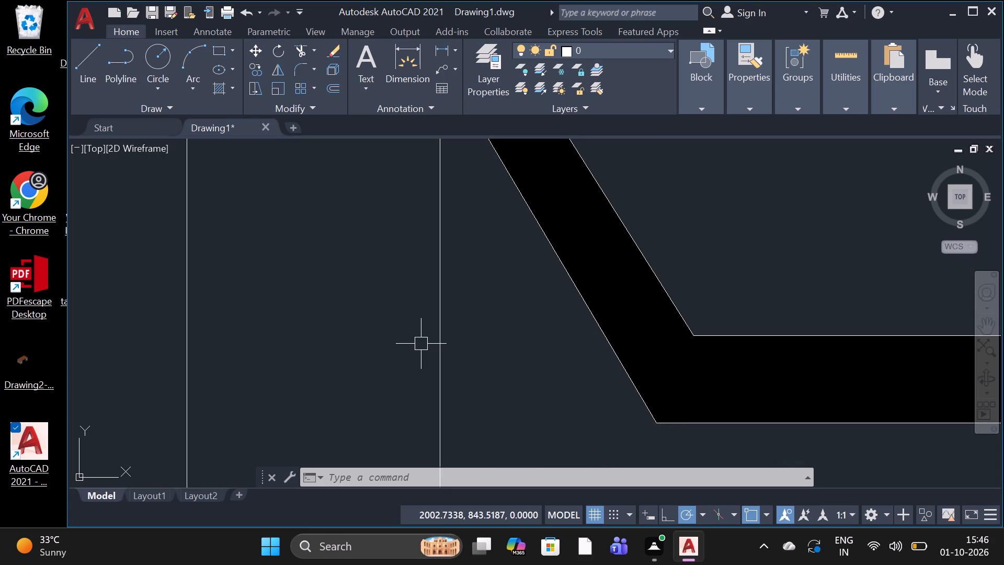
type("TE")
key("Escape")
type("TR")
key("space")
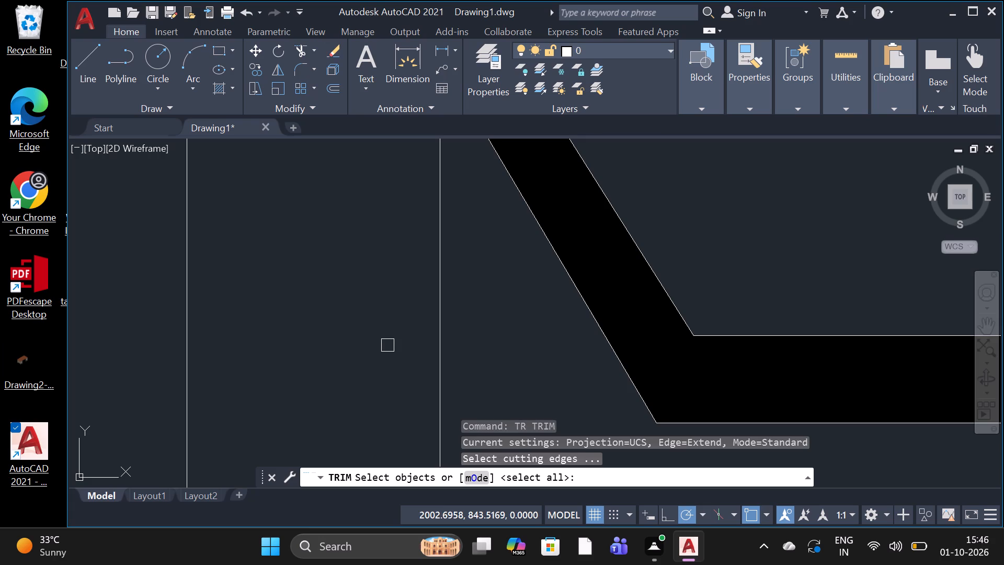
key("space")
scroll(387, 344, "down", 2)
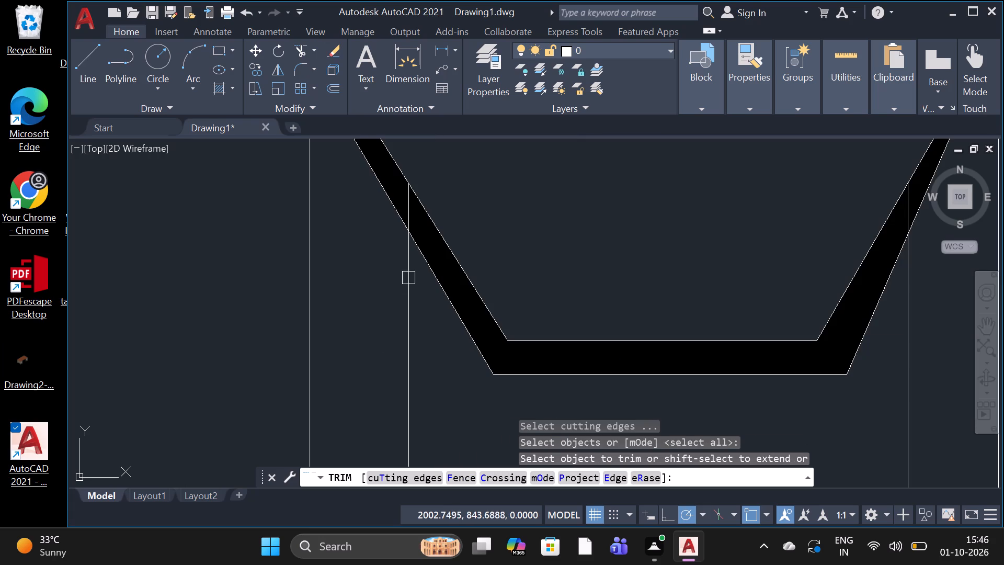
scroll(404, 216, "up", 2)
left_click(413, 208)
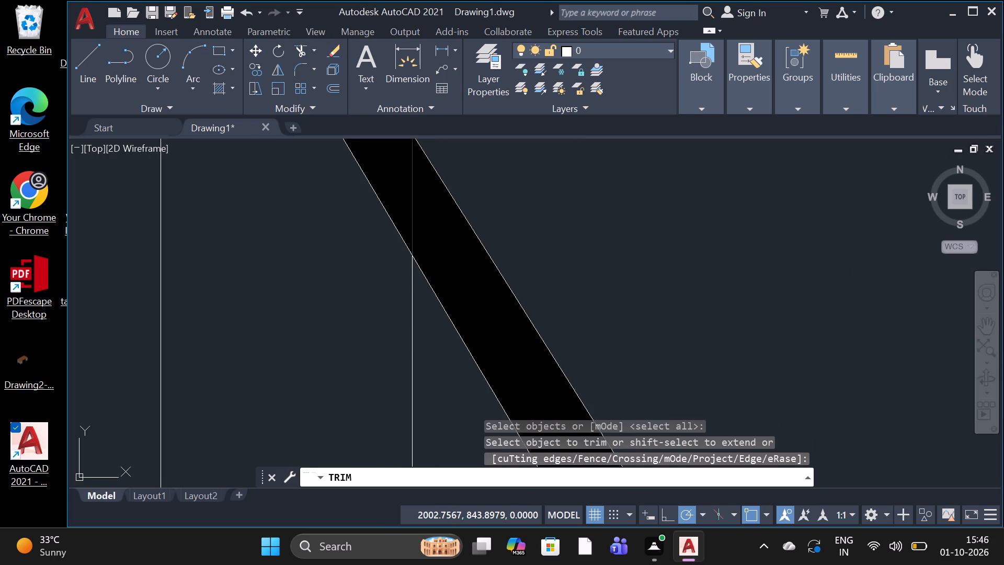
scroll(421, 236, "down", 3)
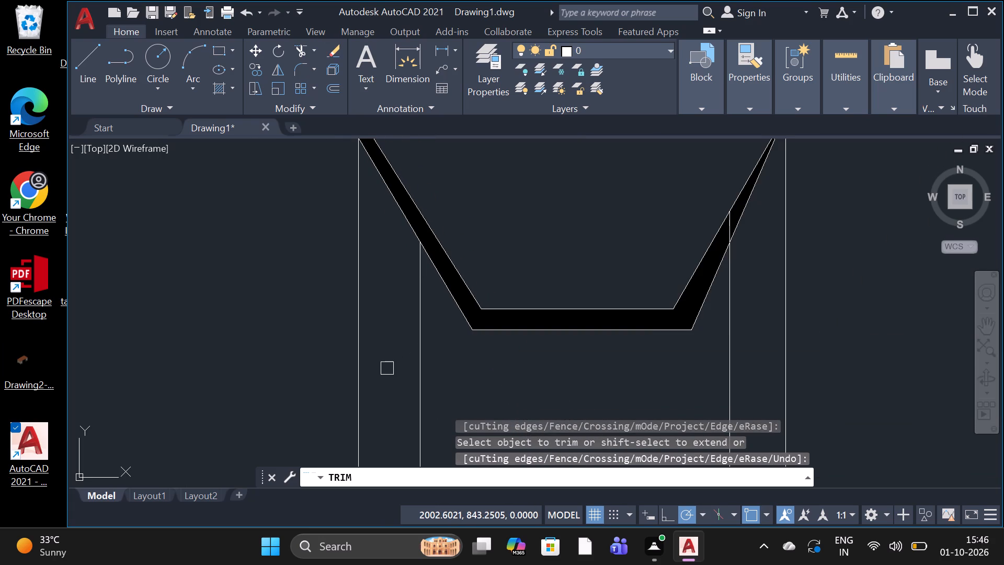
scroll(729, 237, "up", 3)
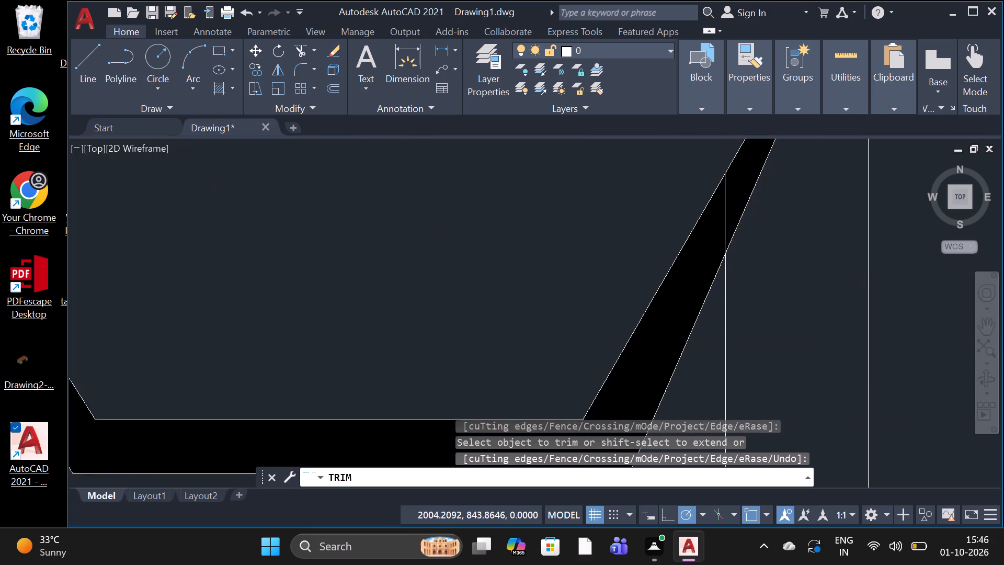
left_click(722, 235)
scroll(735, 235, "down", 3)
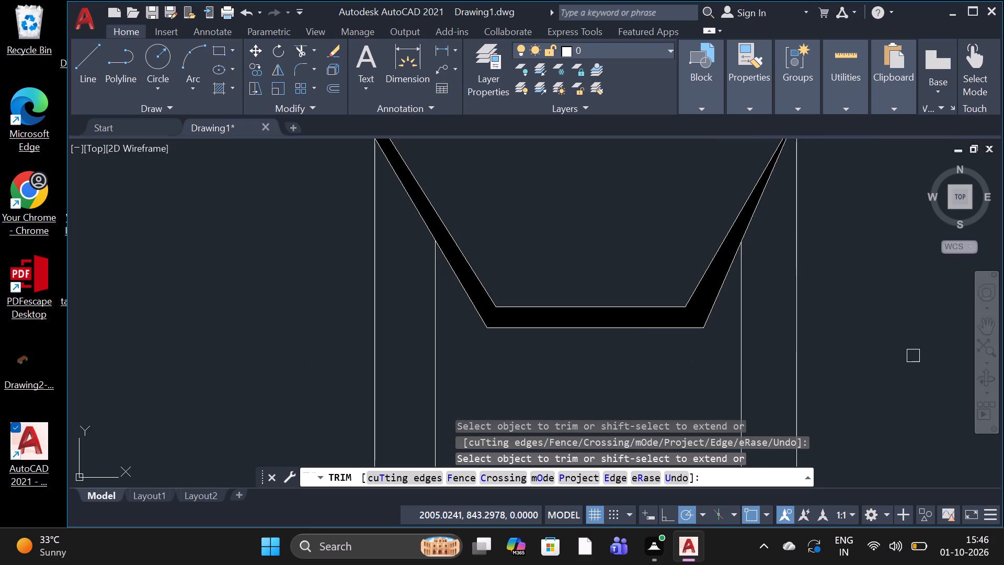
scroll(871, 337, "down", 1)
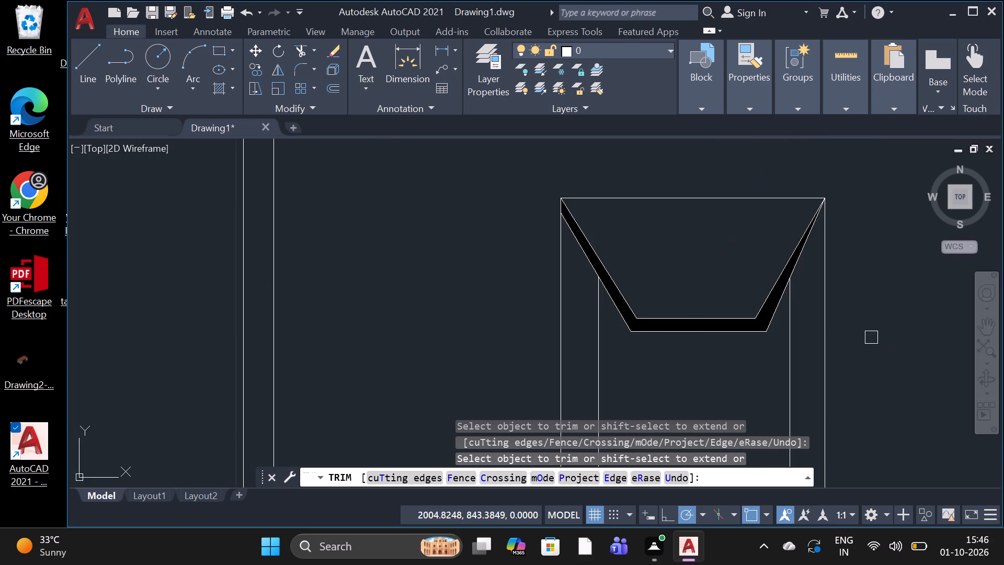
key("space")
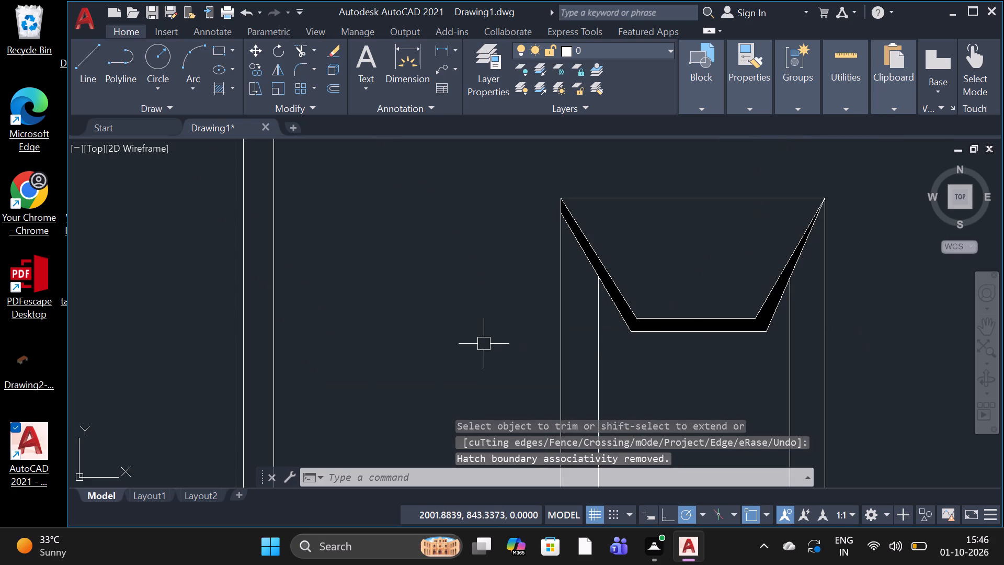
Hatch in white the trapezoid above the black band and the area below it between the two inner vertical lines.
key("h")
key("Return")
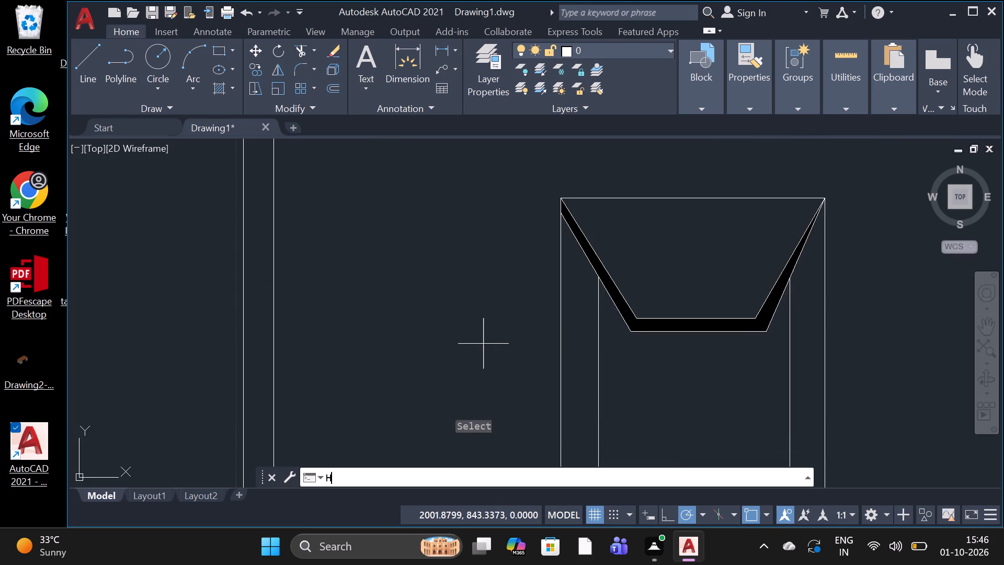
left_click(259, 67)
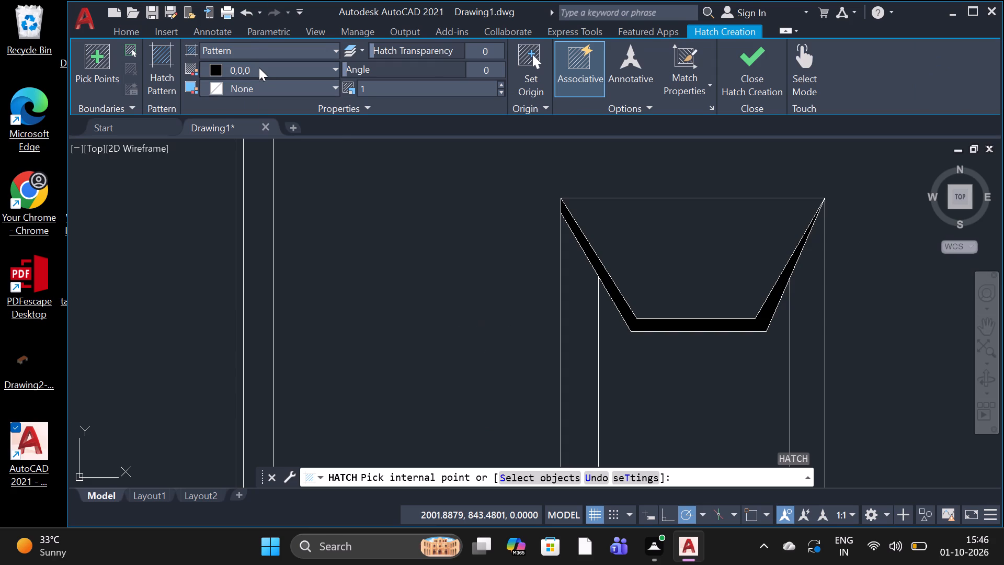
left_click(301, 251)
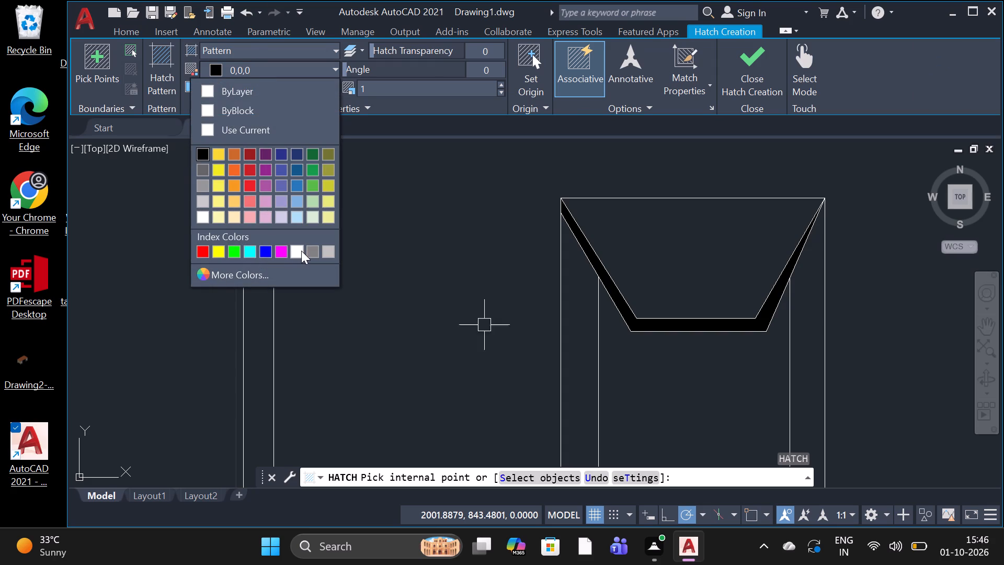
left_click(702, 282)
scroll(697, 295, "down", 2)
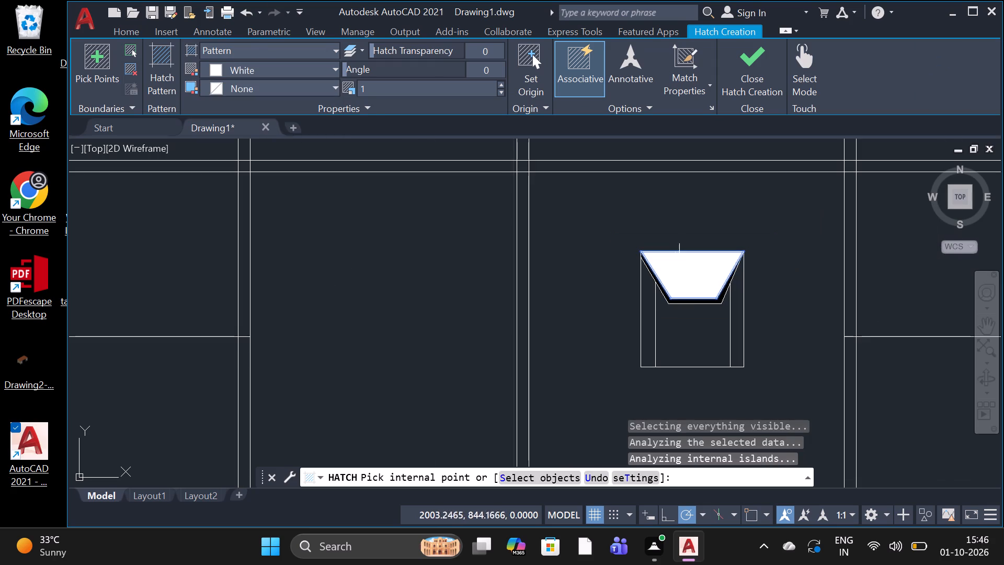
left_click(697, 330)
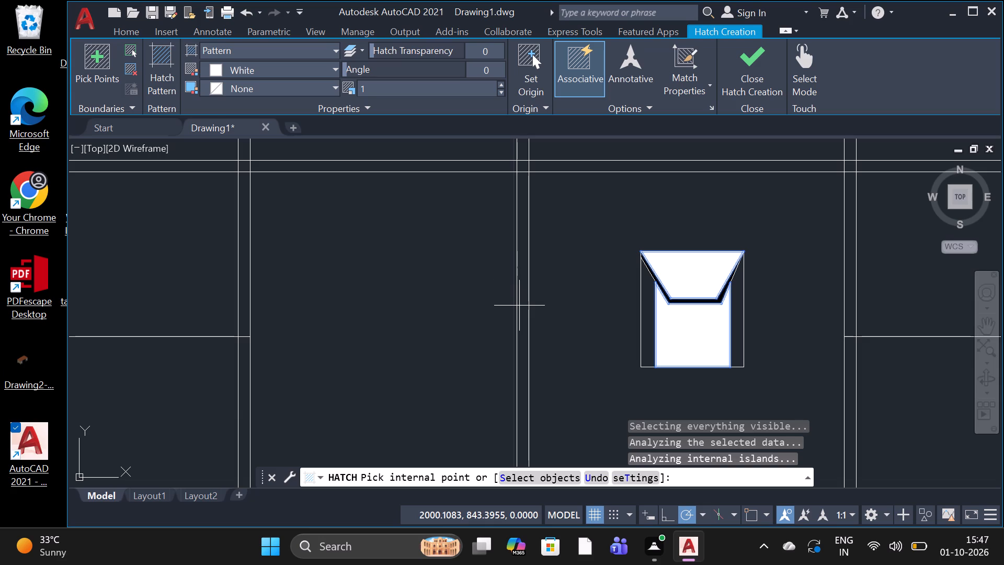
key("Escape")
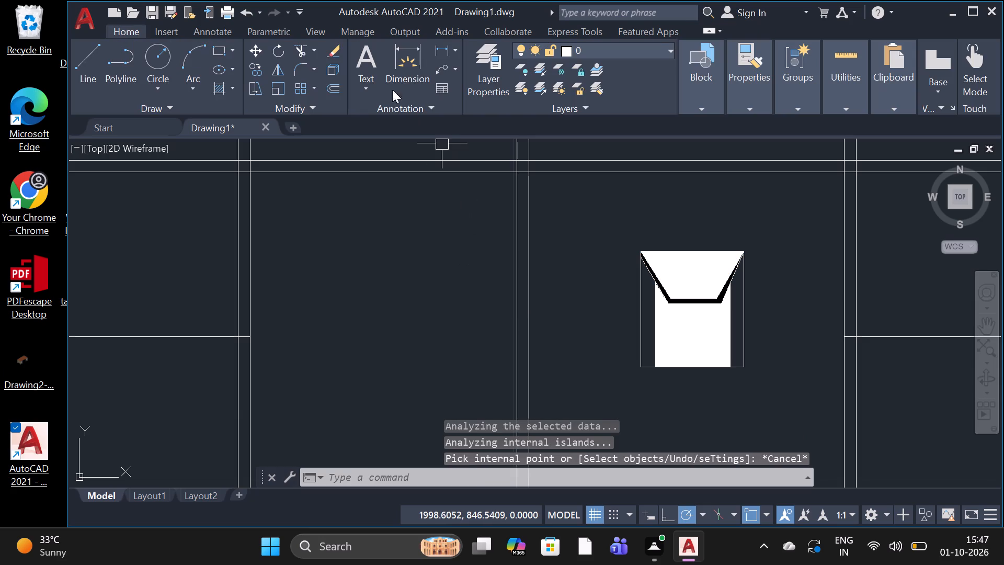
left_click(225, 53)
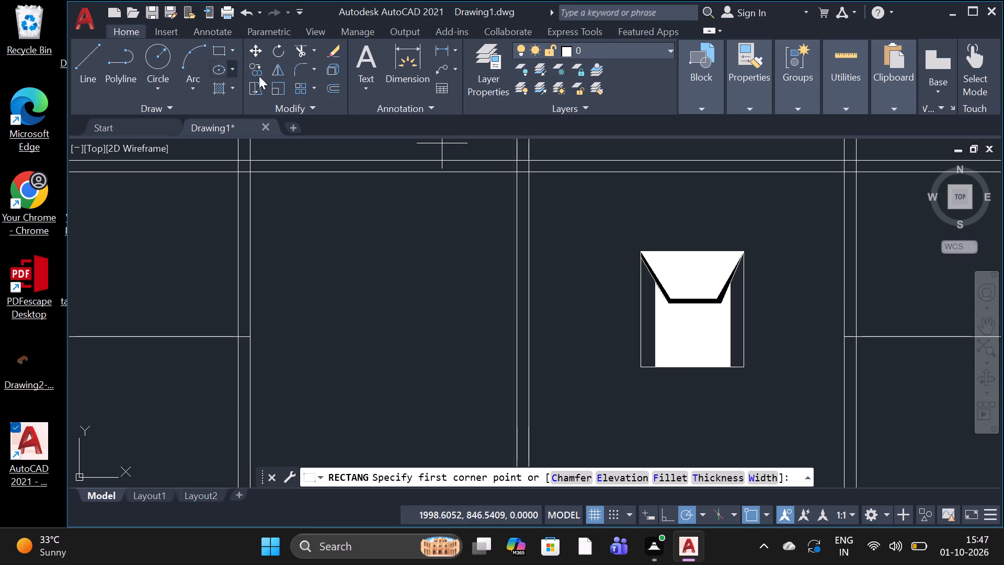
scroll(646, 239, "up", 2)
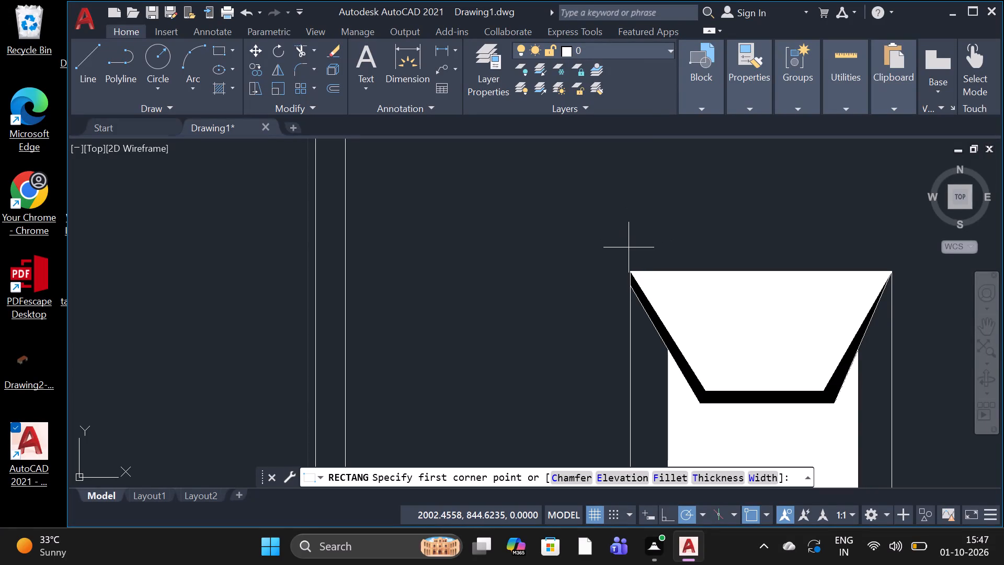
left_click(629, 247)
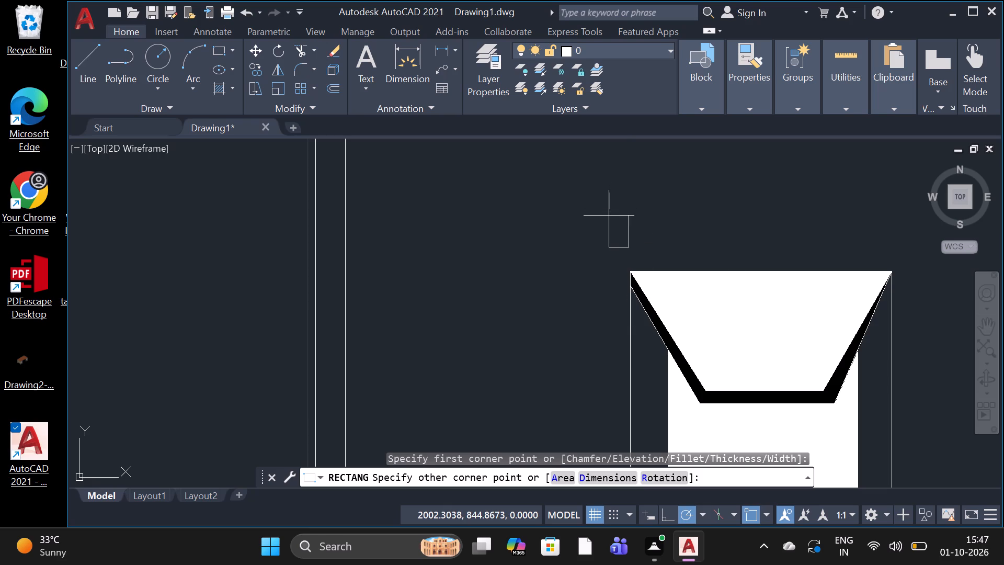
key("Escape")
Draw a larger rectangle around the hatched shape in the right bay, leaving a small margin on all sides.
left_click(222, 56)
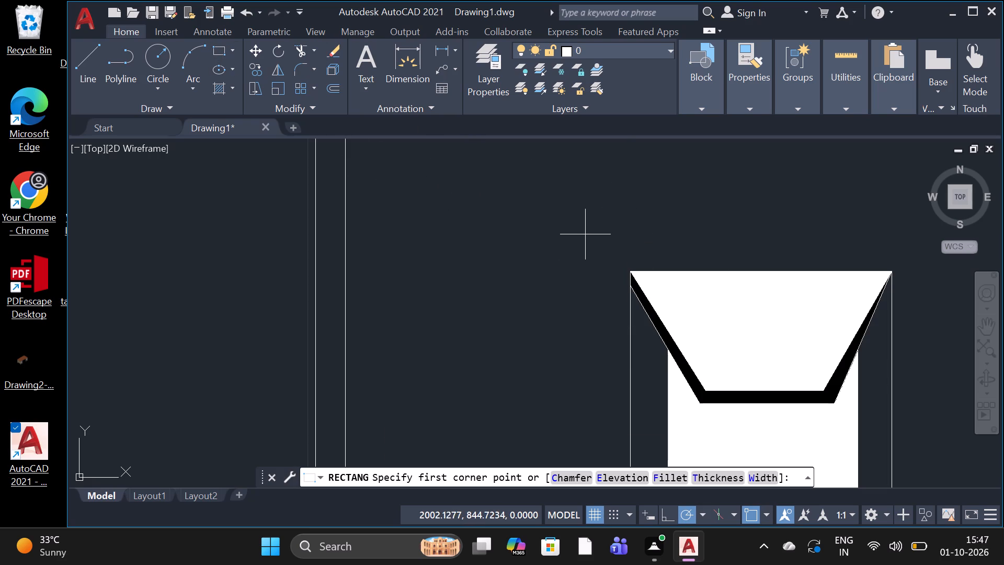
left_click(606, 240)
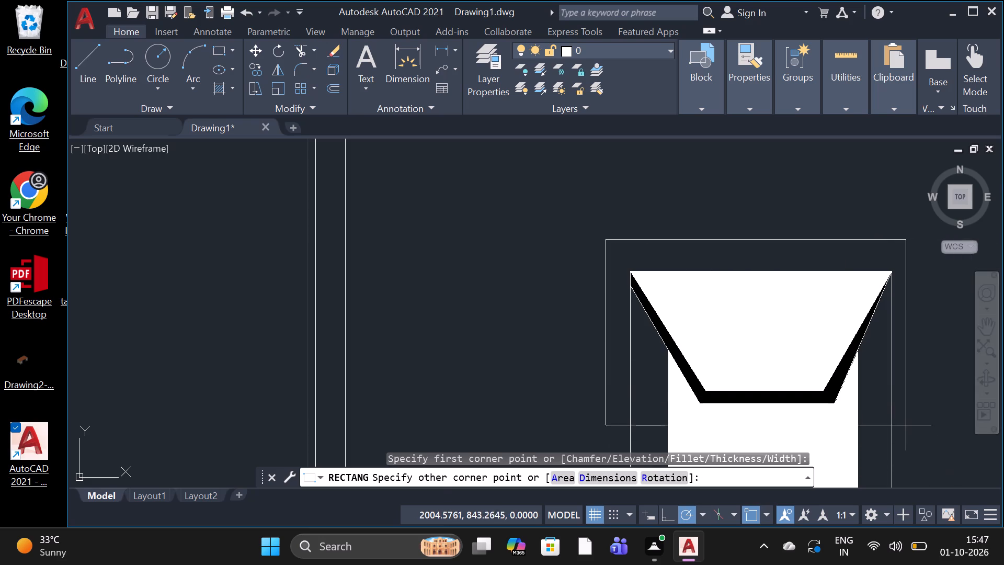
scroll(906, 425, "down", 2)
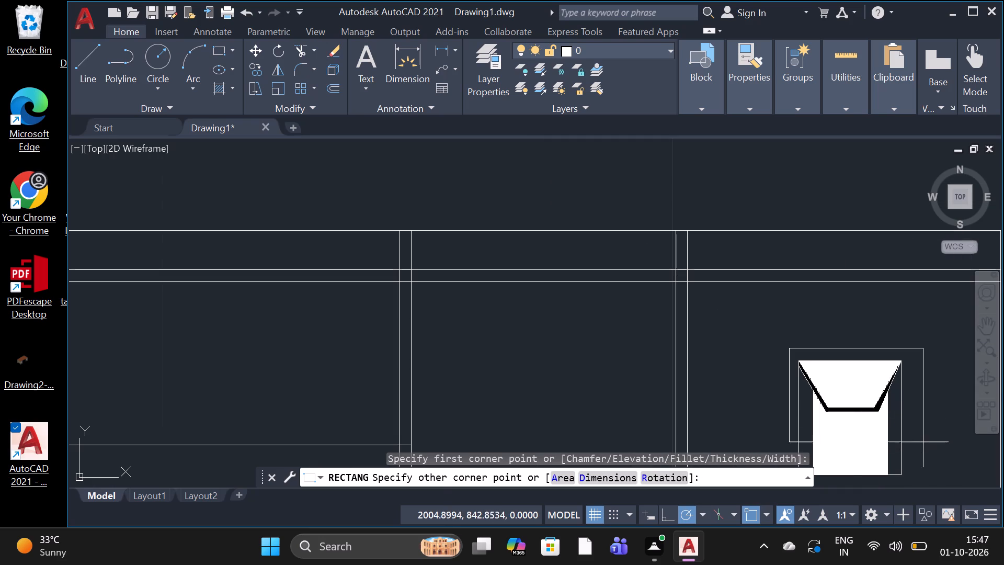
scroll(920, 431, "down", 3)
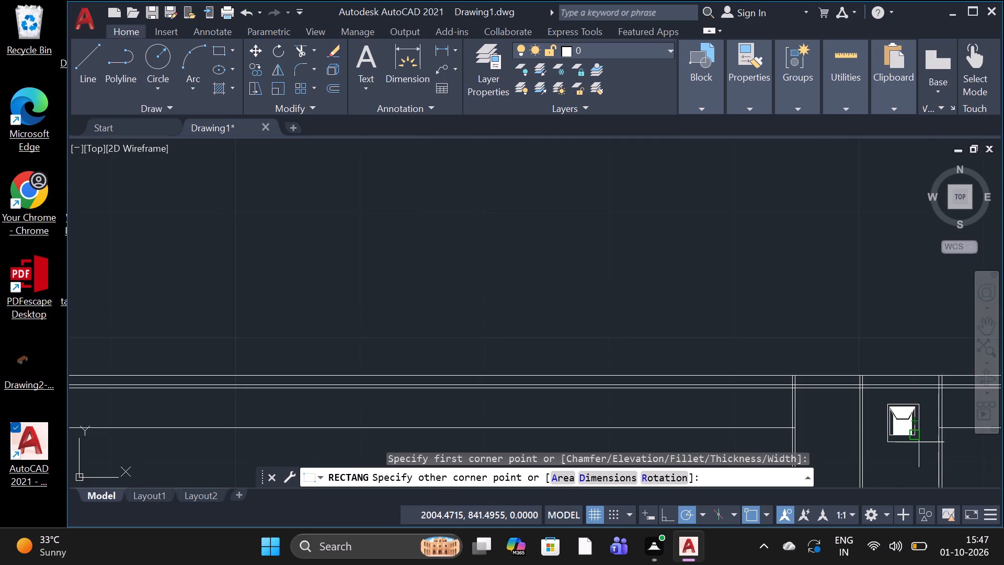
scroll(919, 436, "up", 2)
scroll(919, 436, "down", 1)
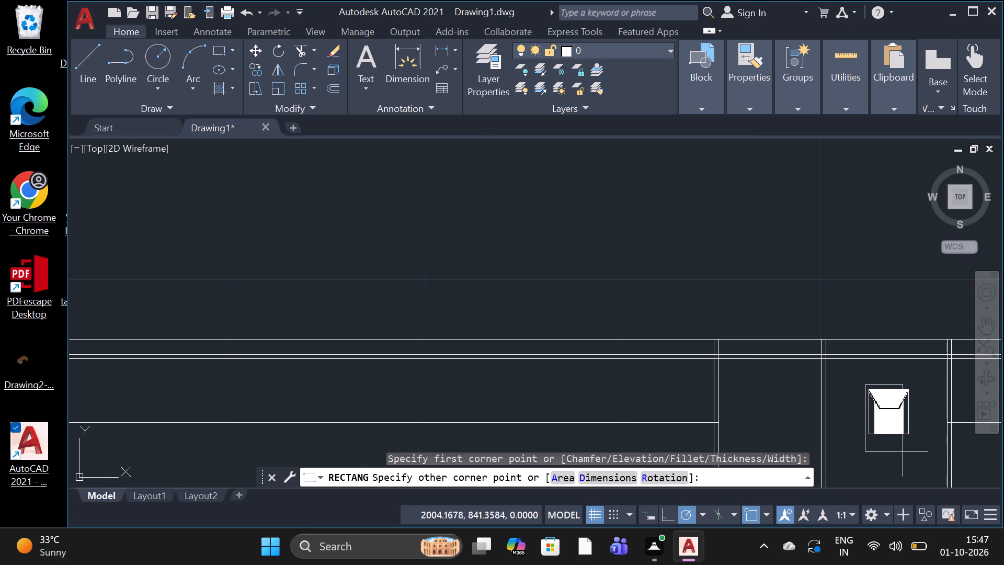
scroll(894, 468, "up", 2)
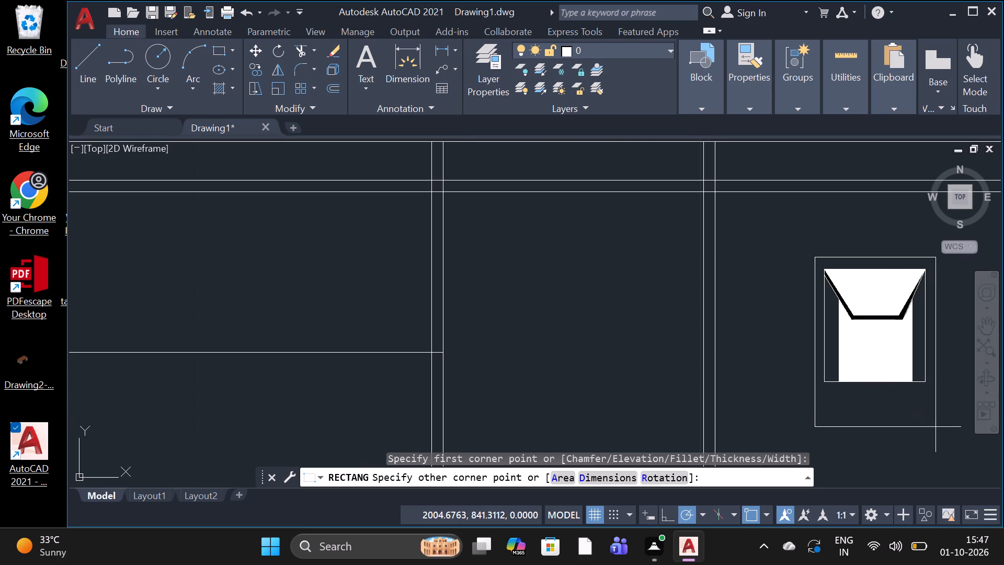
left_click(937, 399)
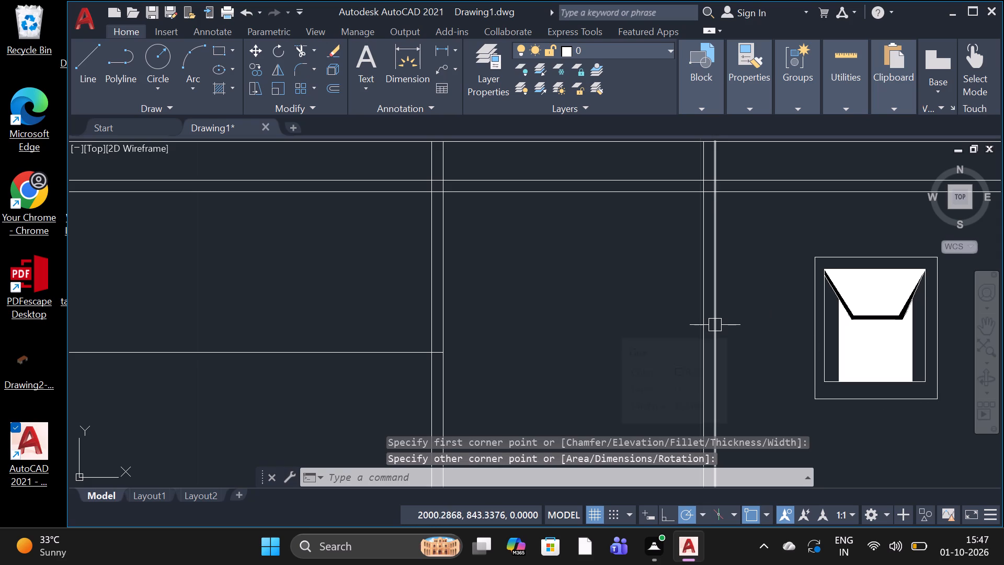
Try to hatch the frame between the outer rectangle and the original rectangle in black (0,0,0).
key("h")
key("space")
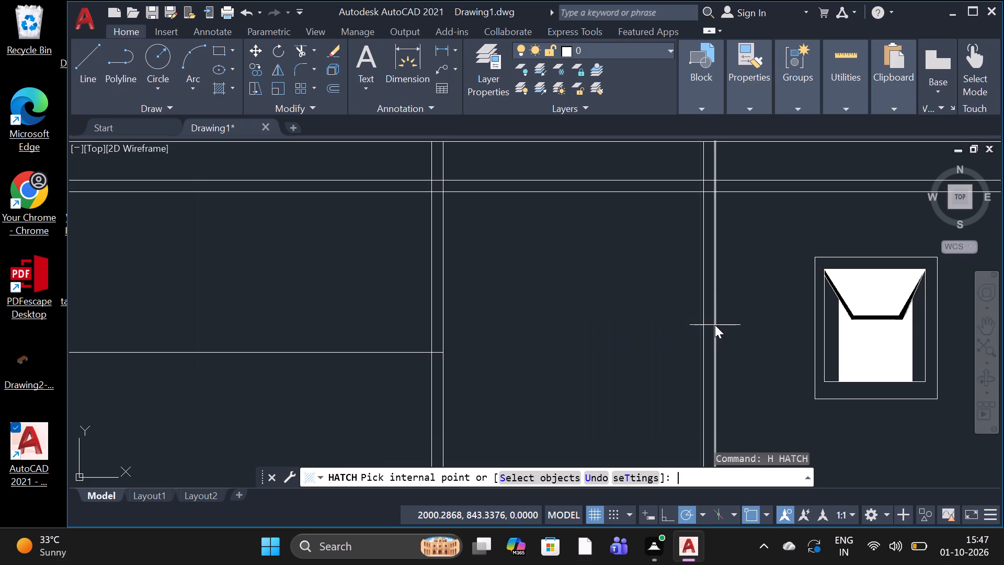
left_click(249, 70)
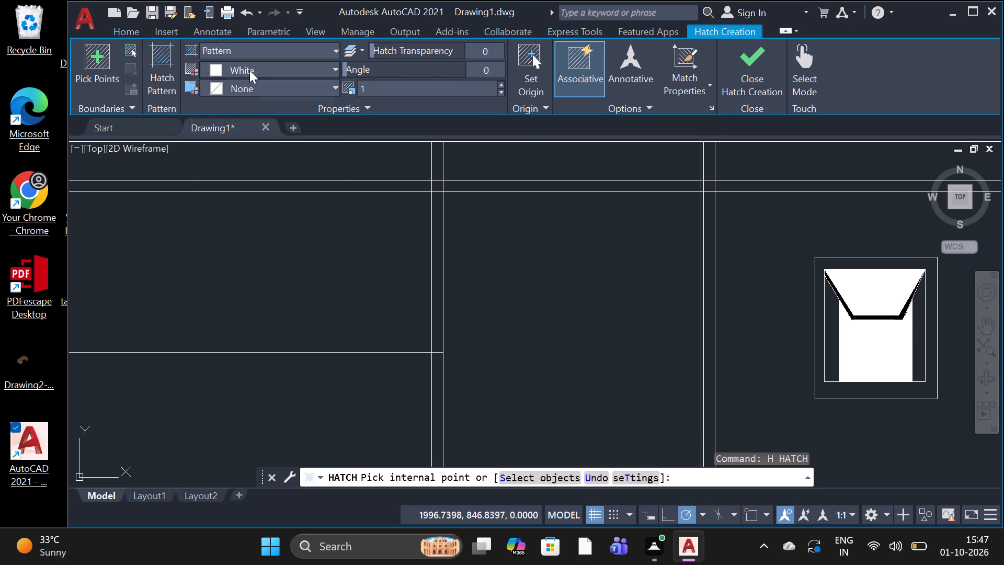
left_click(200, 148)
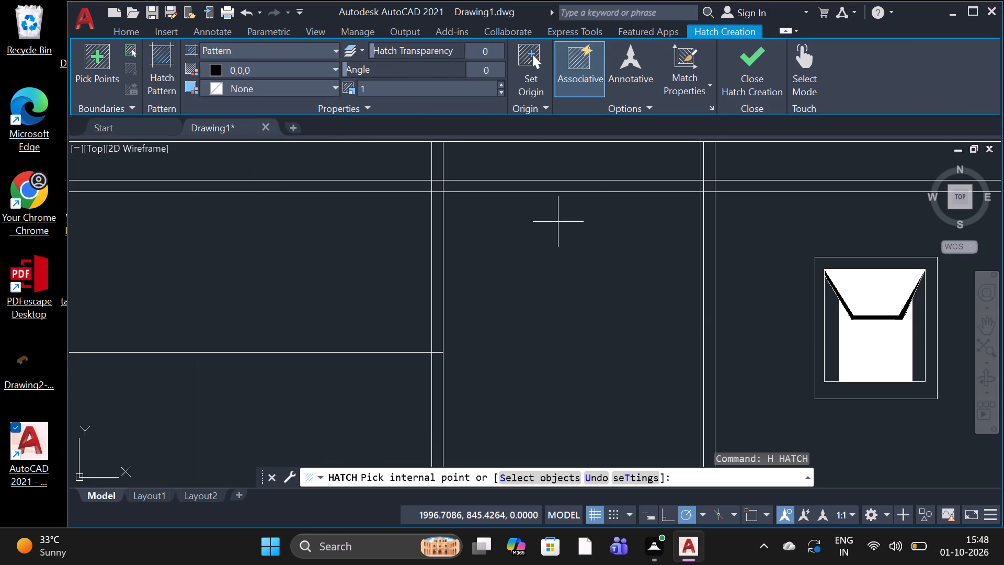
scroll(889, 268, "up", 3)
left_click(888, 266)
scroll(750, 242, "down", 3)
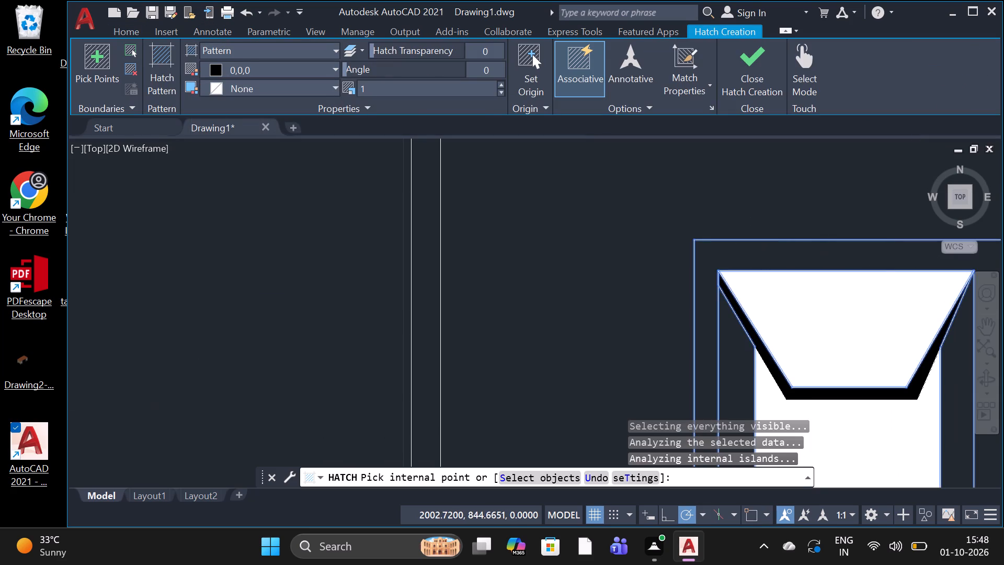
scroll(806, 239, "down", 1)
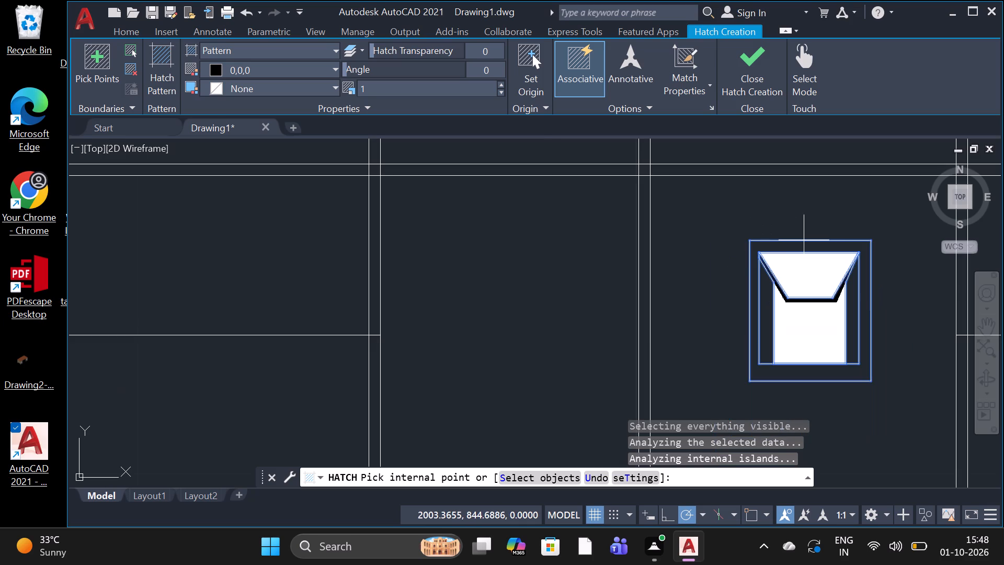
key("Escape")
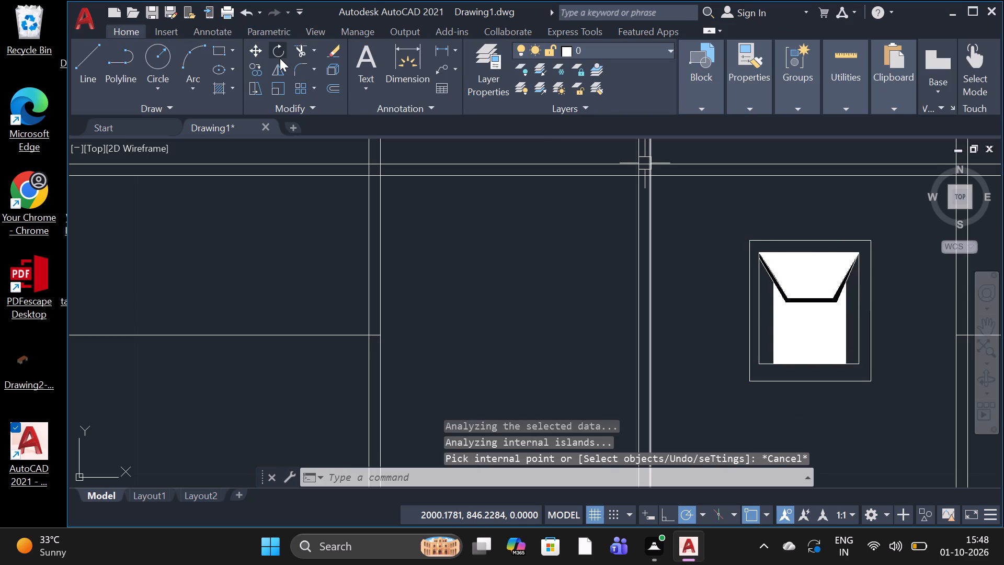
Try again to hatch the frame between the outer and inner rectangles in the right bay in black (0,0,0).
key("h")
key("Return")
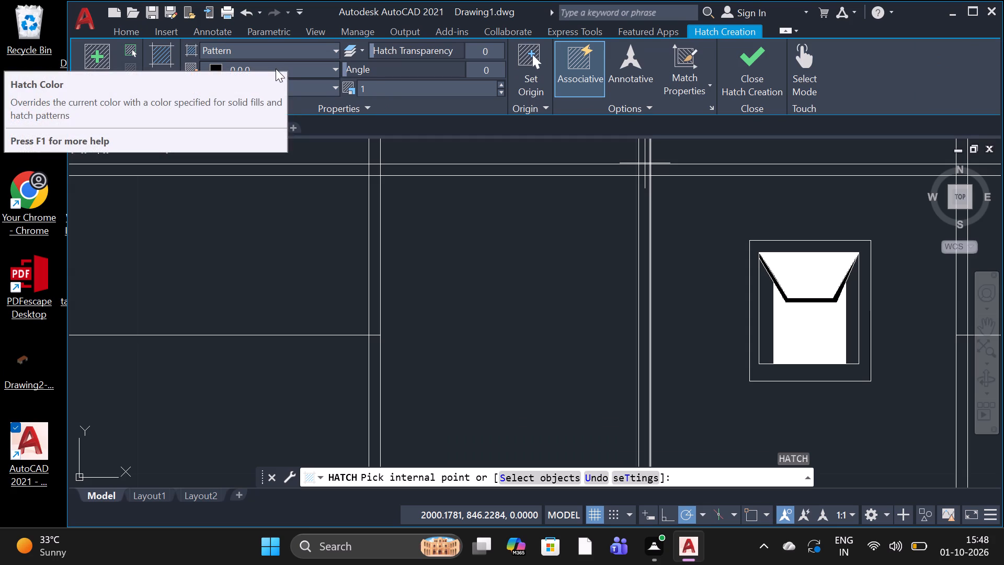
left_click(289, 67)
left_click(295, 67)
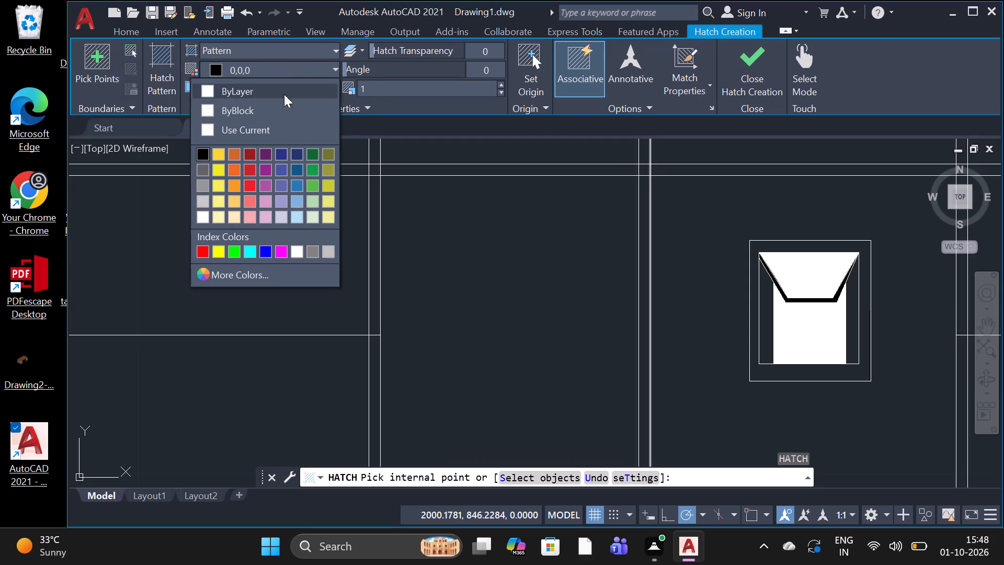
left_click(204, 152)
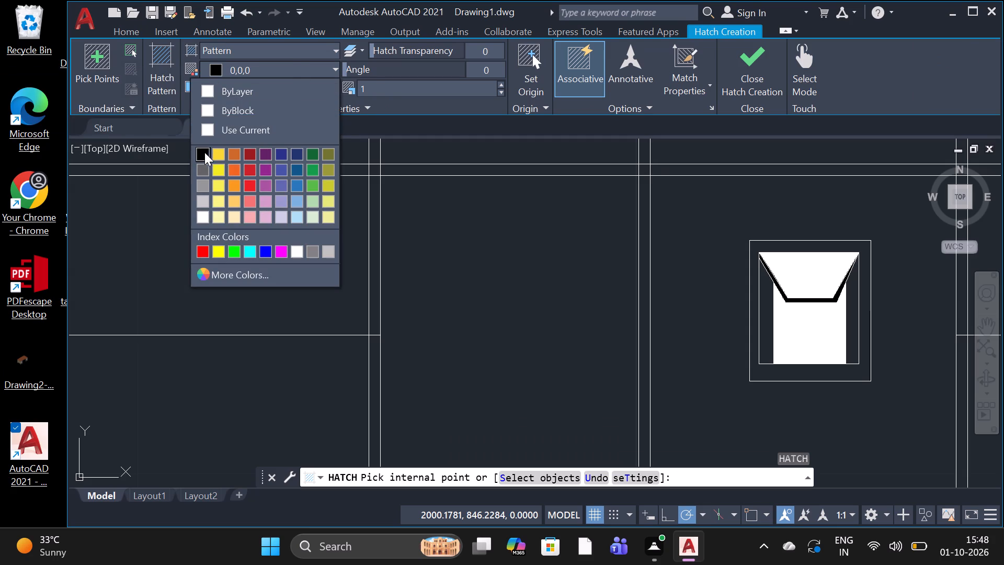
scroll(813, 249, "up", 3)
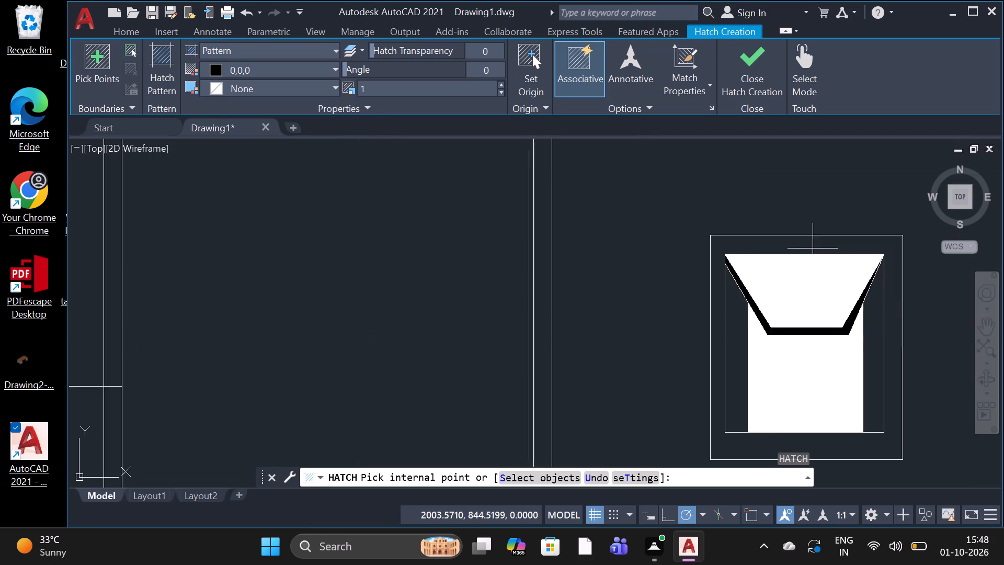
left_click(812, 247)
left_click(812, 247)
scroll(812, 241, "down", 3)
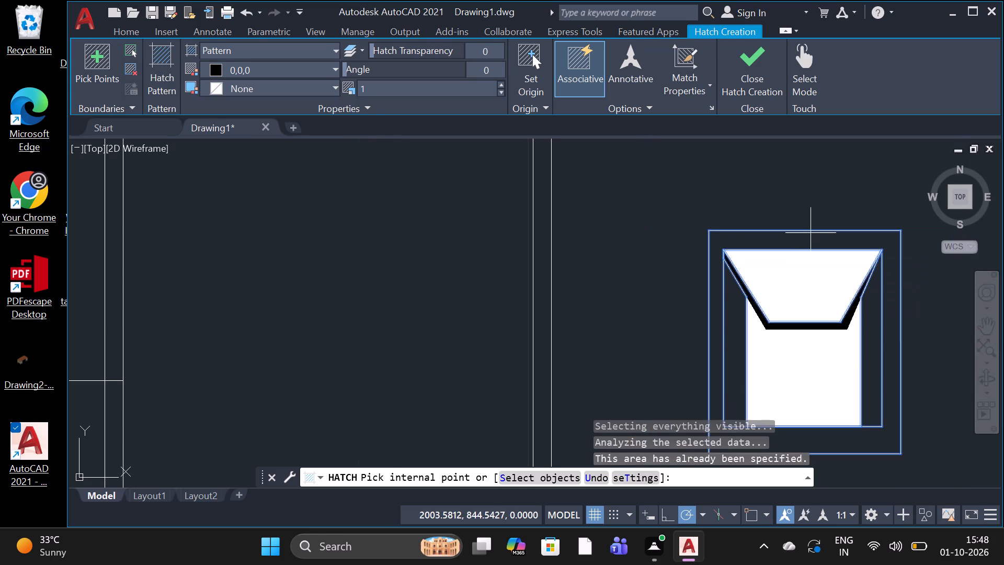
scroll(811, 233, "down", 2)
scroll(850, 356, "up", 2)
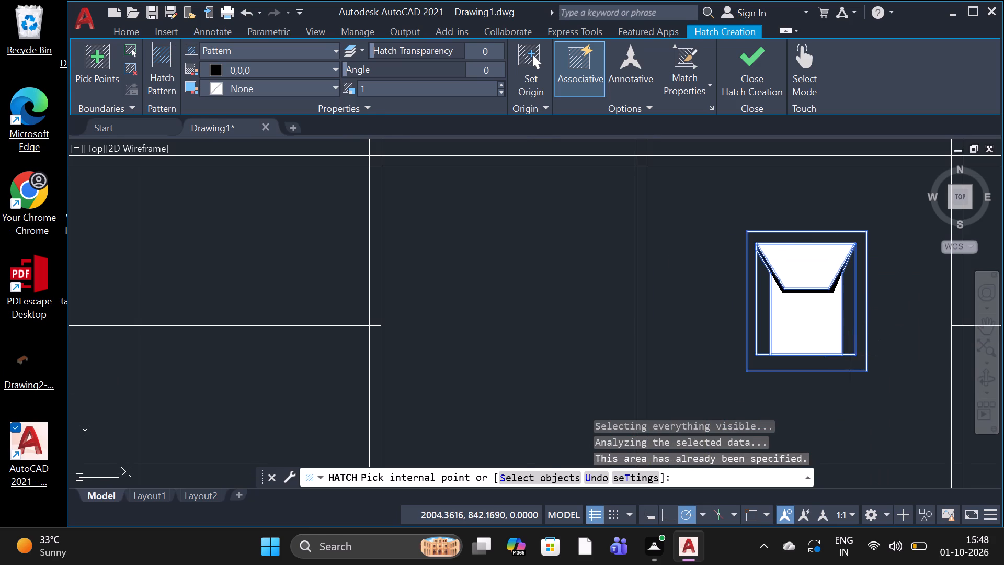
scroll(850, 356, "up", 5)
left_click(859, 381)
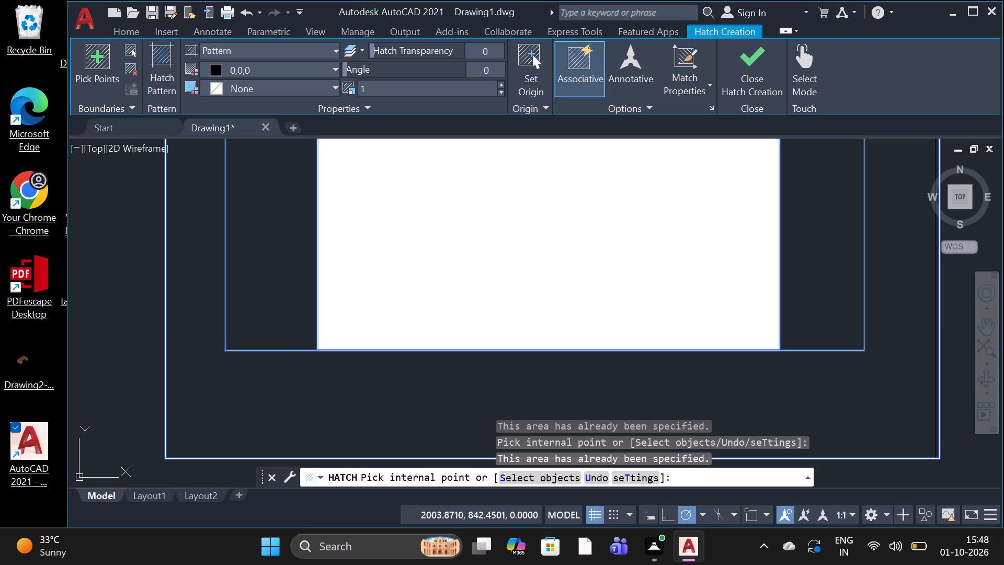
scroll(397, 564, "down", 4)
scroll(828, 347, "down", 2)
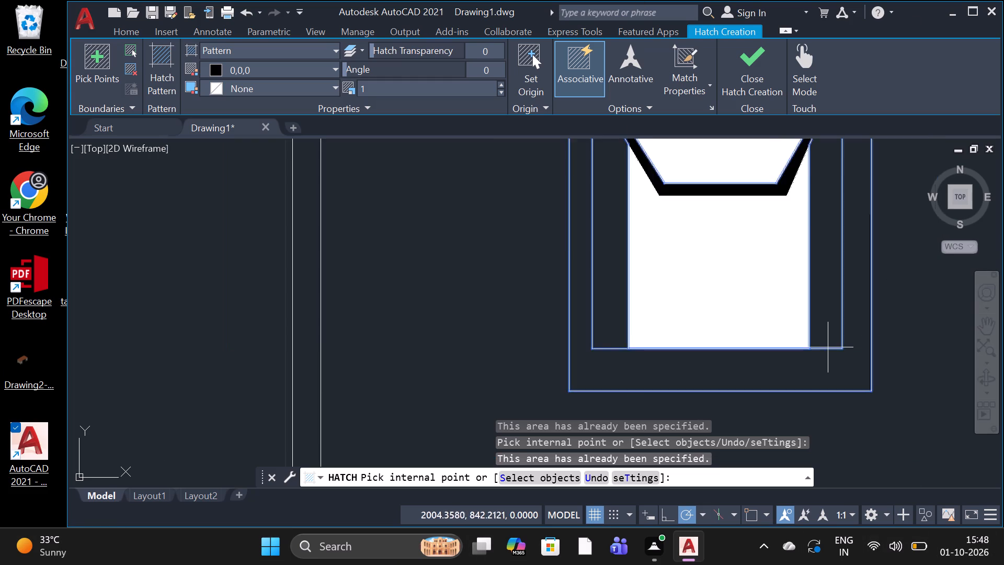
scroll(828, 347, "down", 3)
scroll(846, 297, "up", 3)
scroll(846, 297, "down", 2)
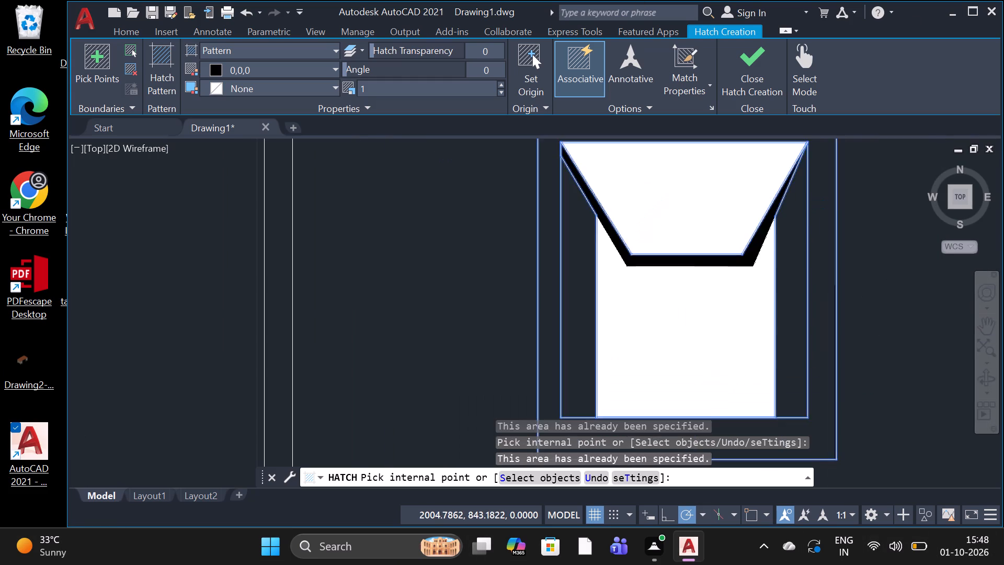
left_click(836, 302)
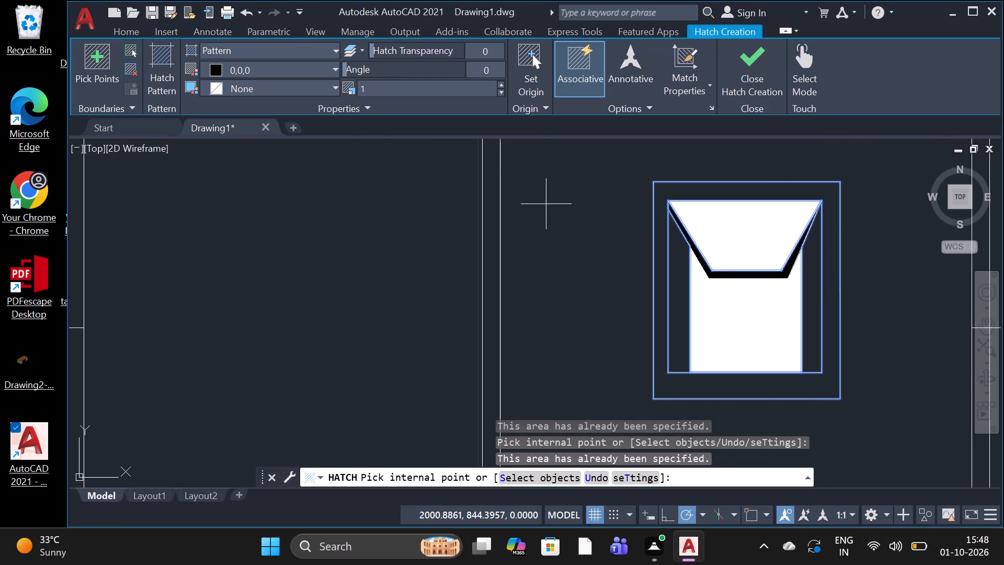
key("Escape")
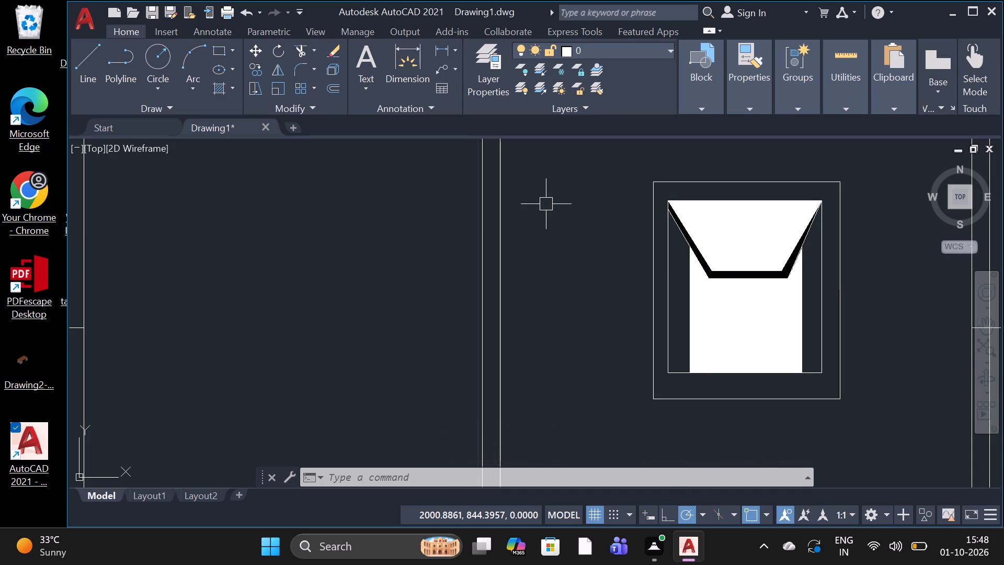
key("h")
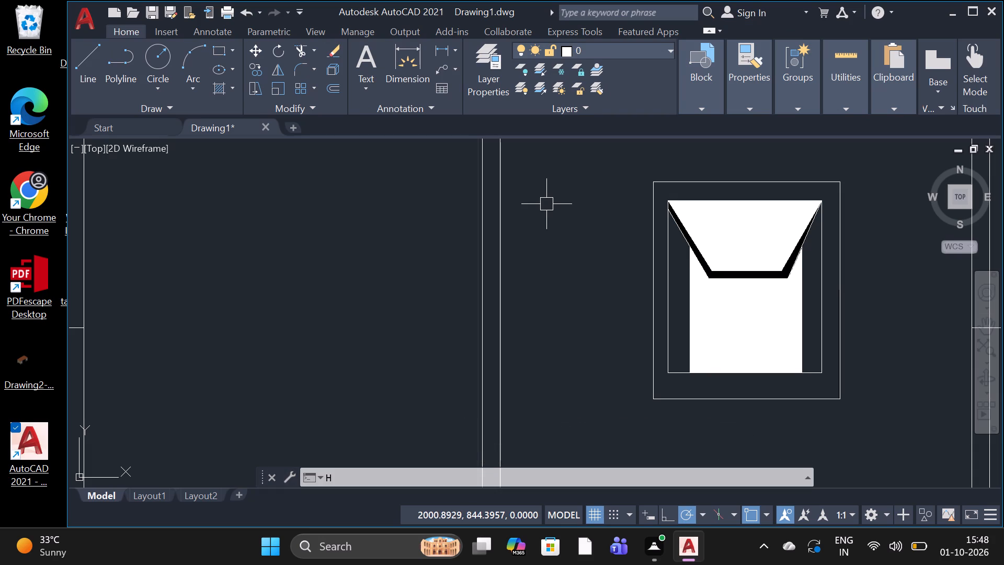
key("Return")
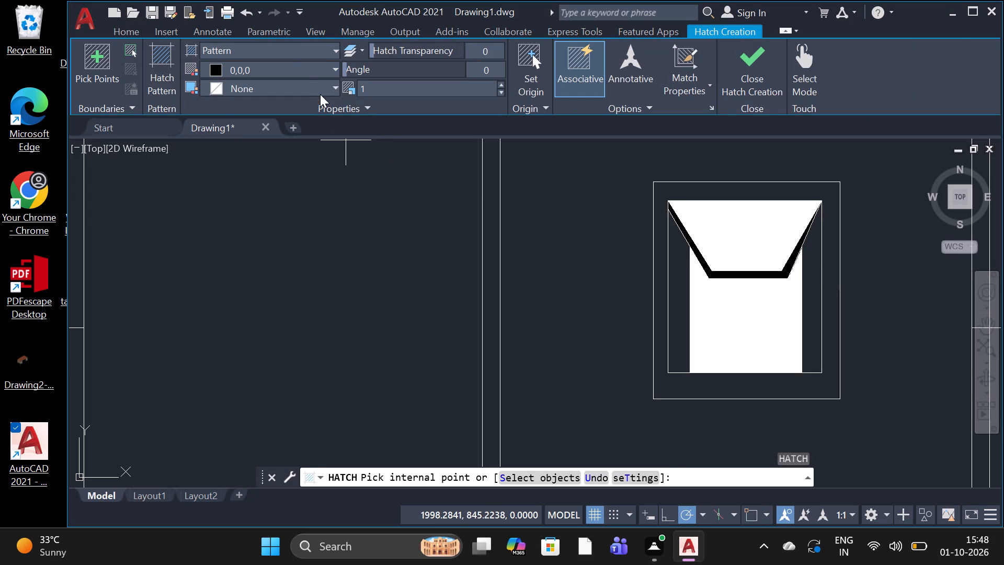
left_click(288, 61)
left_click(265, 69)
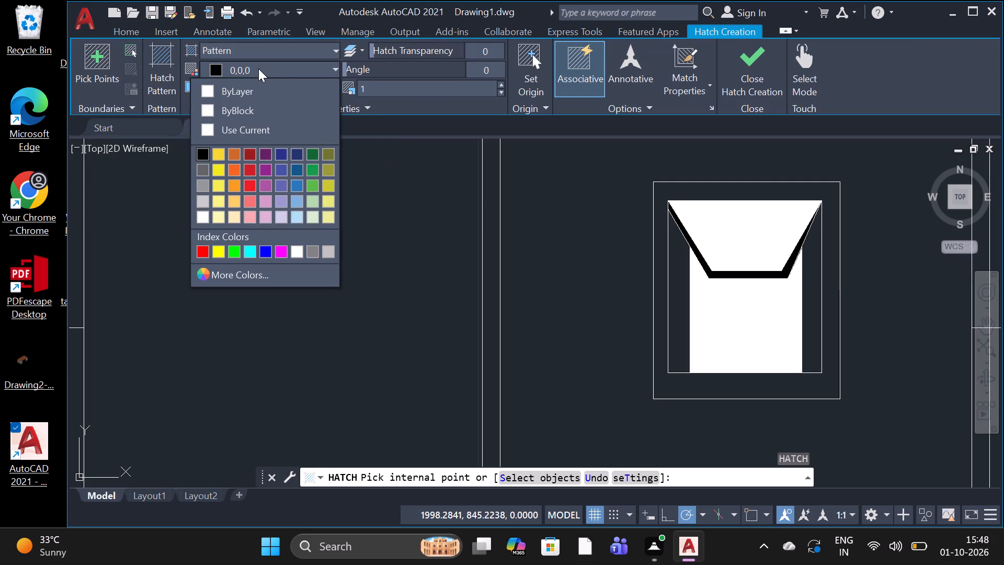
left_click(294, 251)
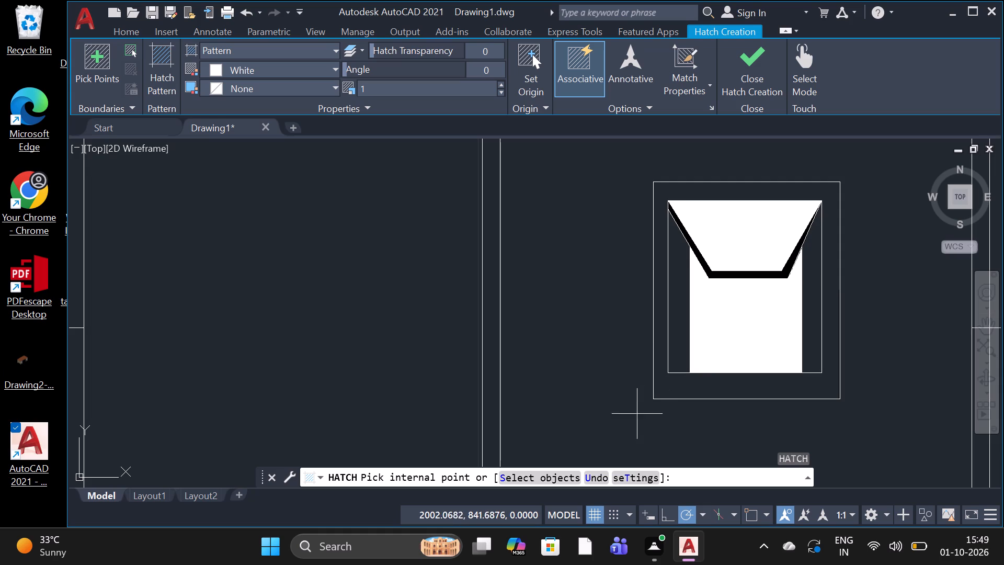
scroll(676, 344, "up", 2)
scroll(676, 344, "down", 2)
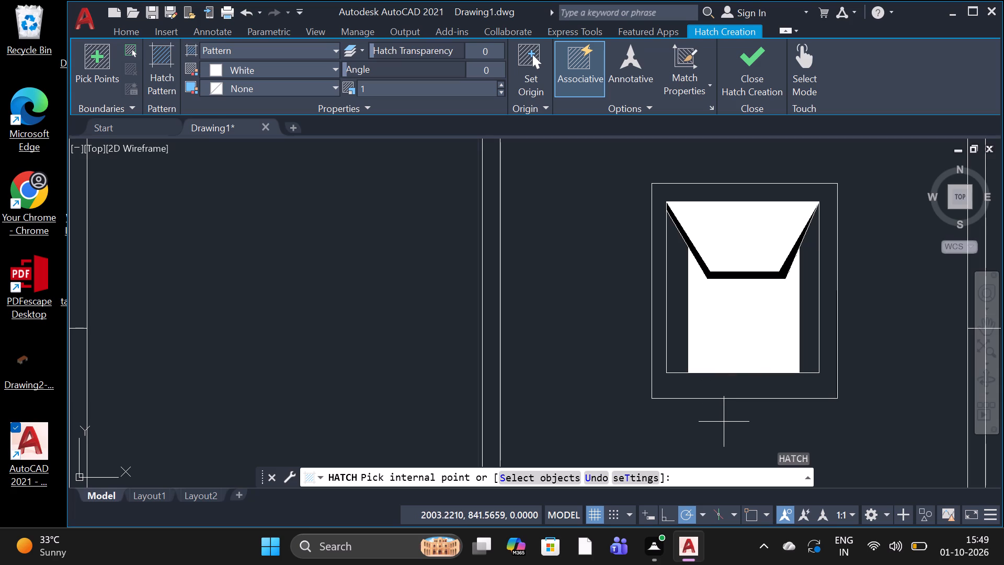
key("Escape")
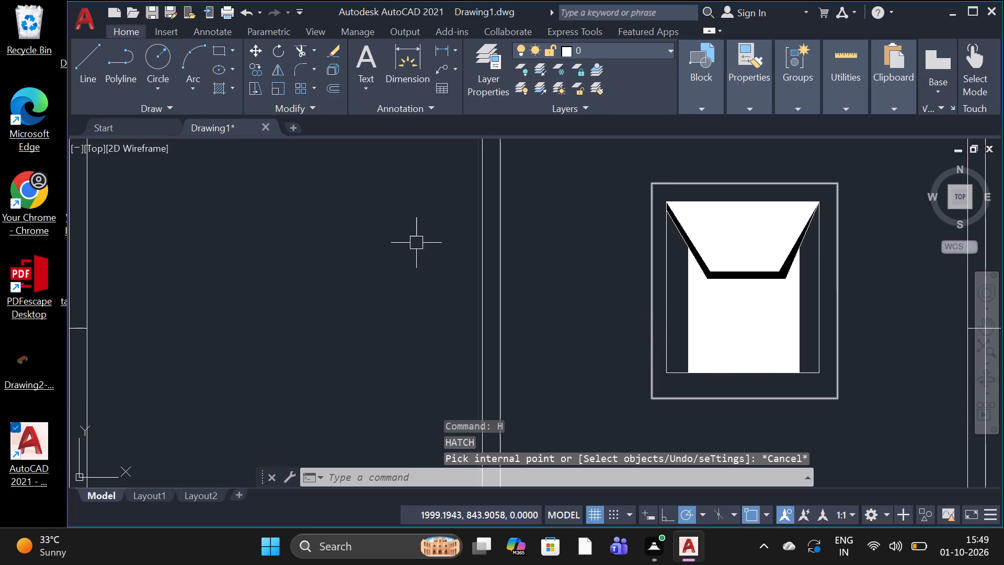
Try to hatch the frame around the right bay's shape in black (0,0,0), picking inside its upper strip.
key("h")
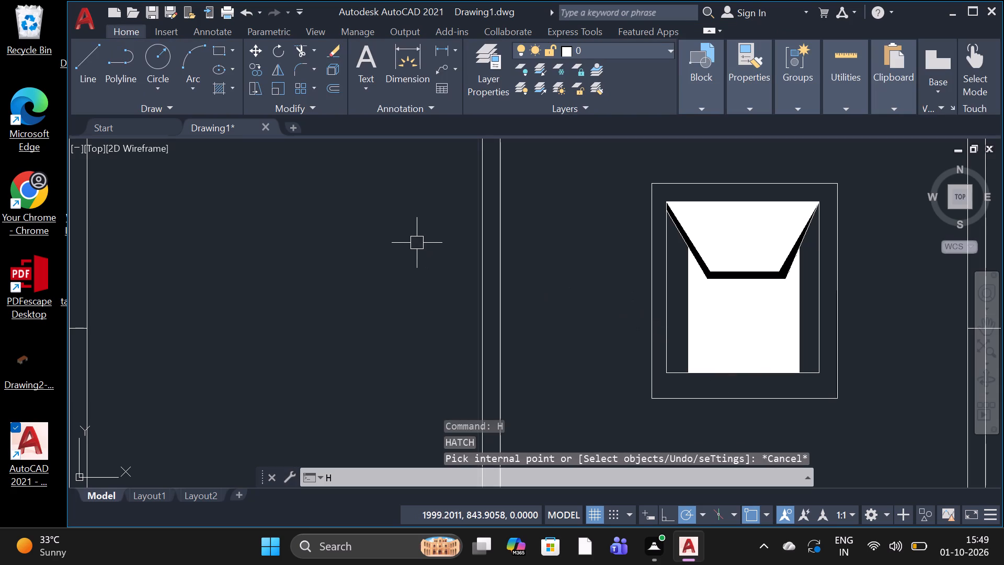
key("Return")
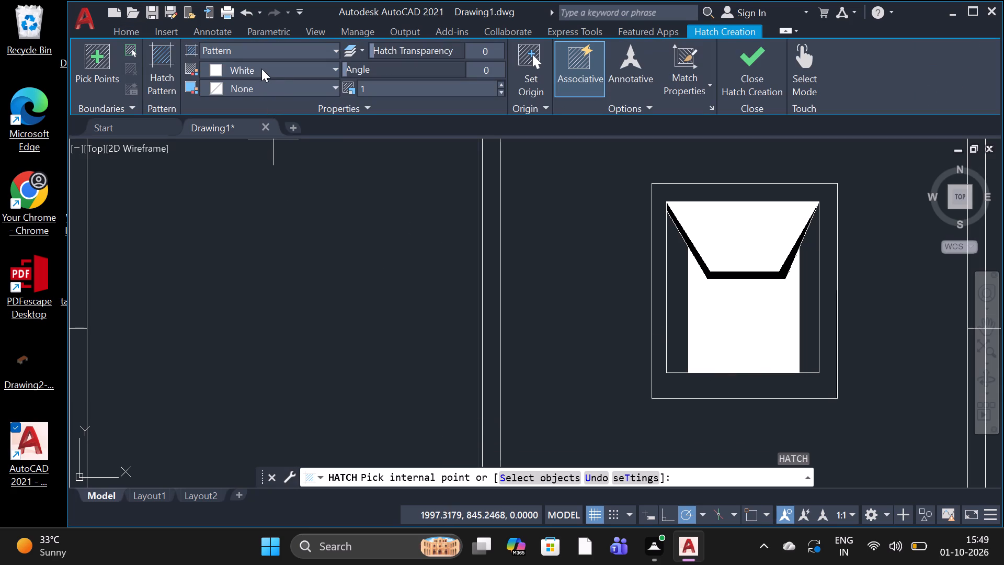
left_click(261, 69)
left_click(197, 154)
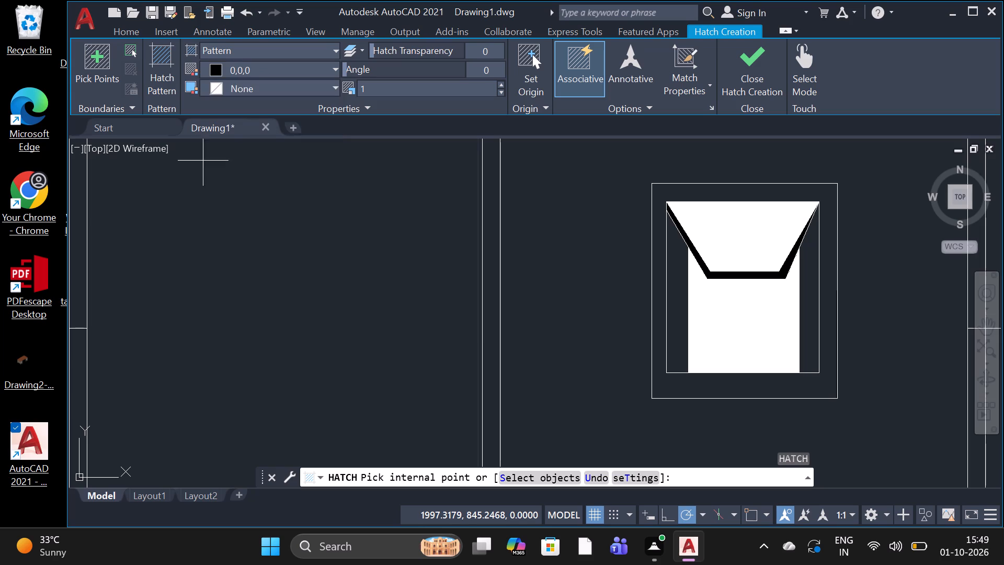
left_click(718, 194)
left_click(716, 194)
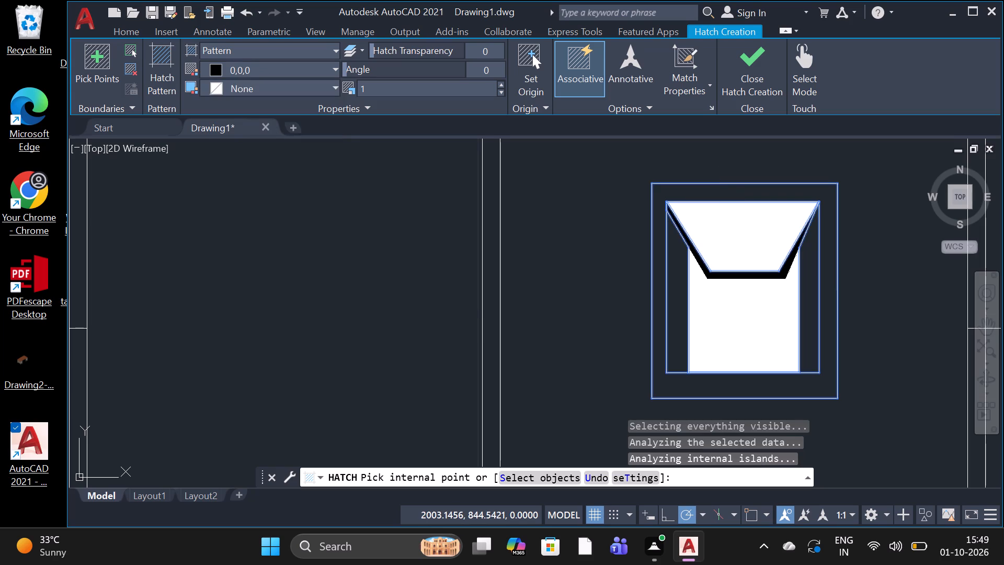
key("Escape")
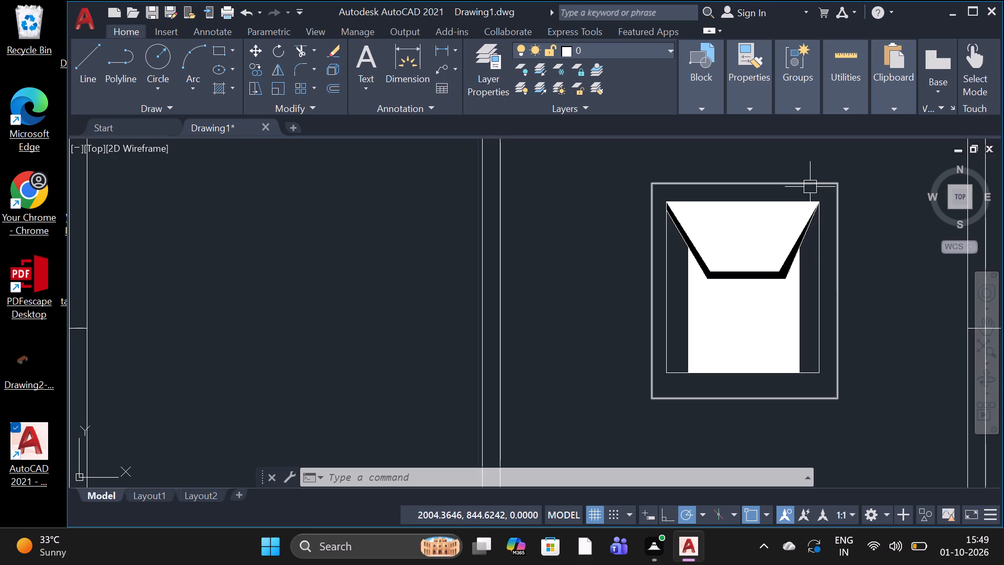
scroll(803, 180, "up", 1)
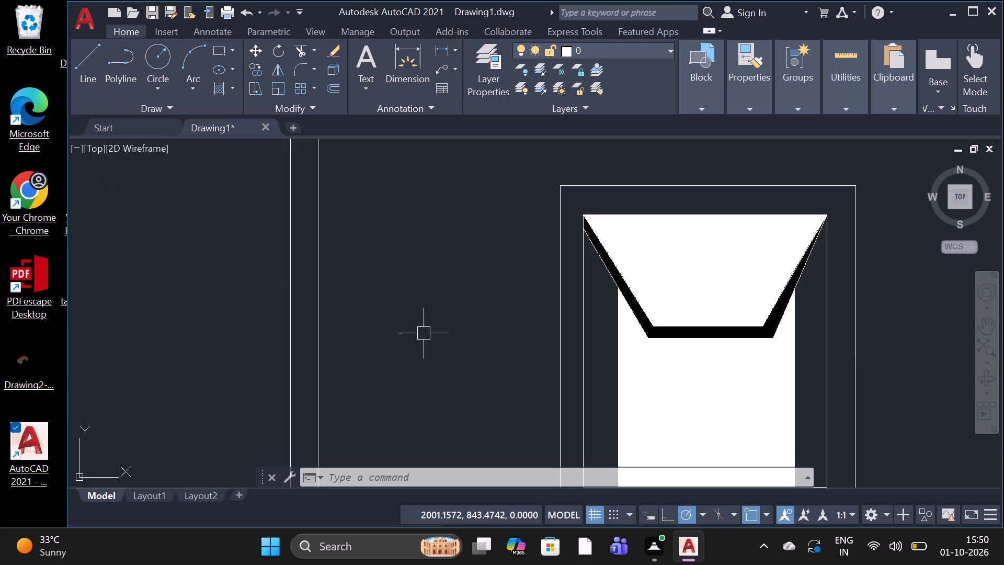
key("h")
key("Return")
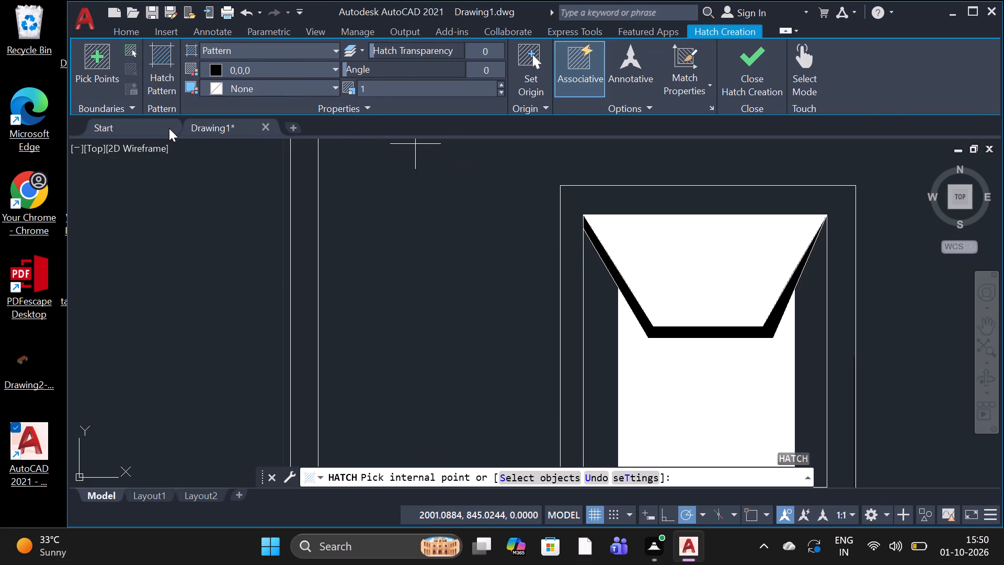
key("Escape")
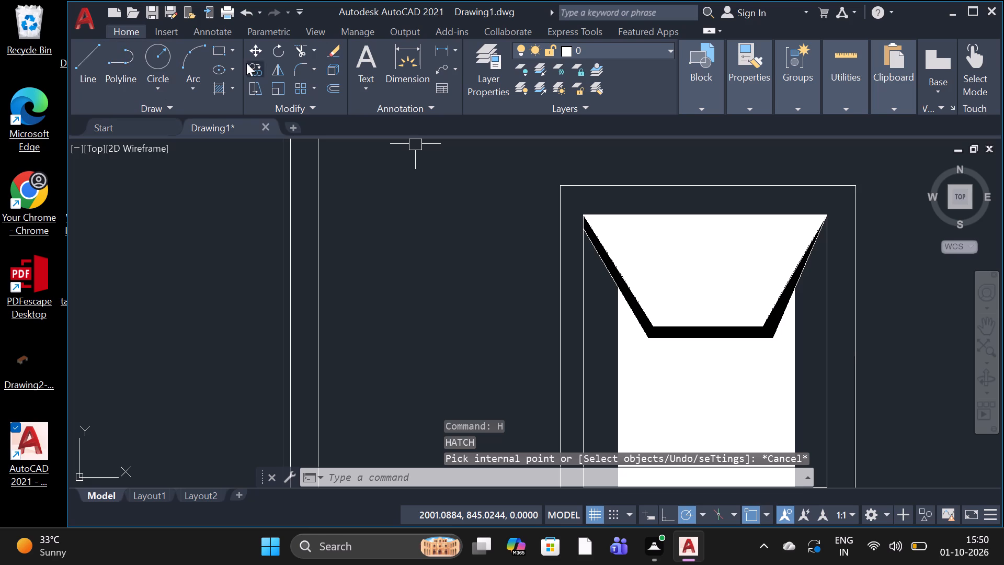
Draw a rectangle over the inner rectangle, from its upper-left corner to its lower-right corner.
left_click(218, 52)
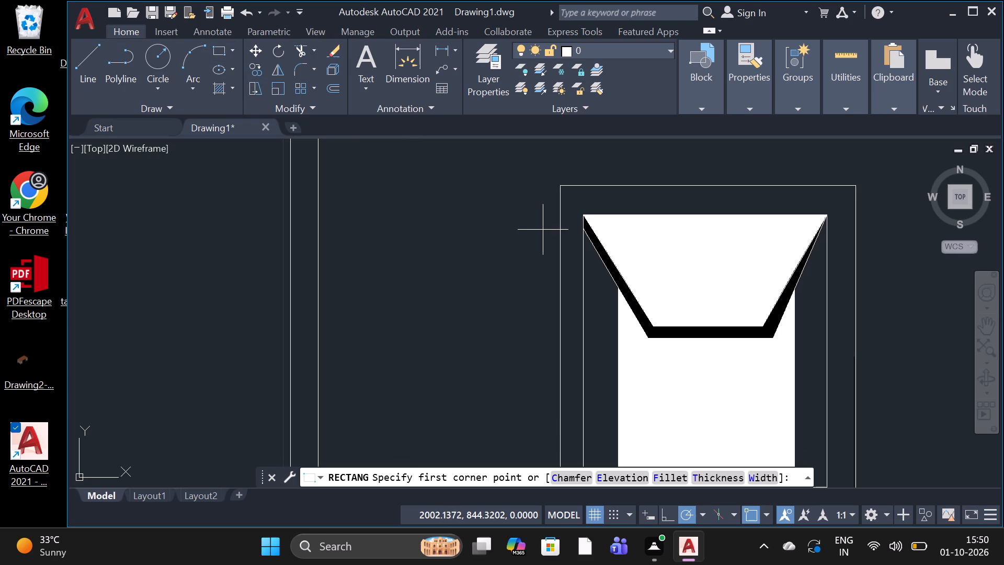
left_click(588, 215)
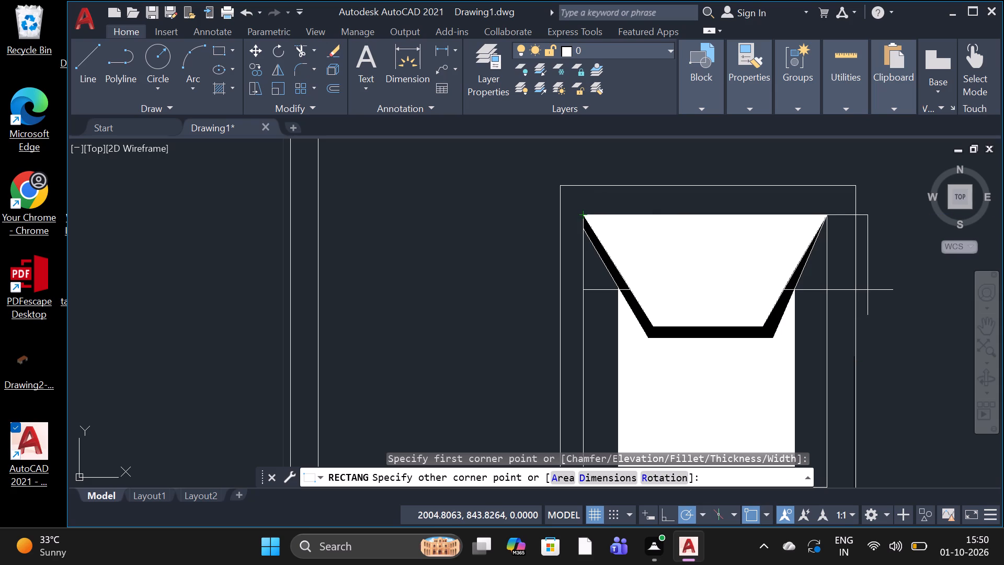
scroll(868, 290, "down", 1)
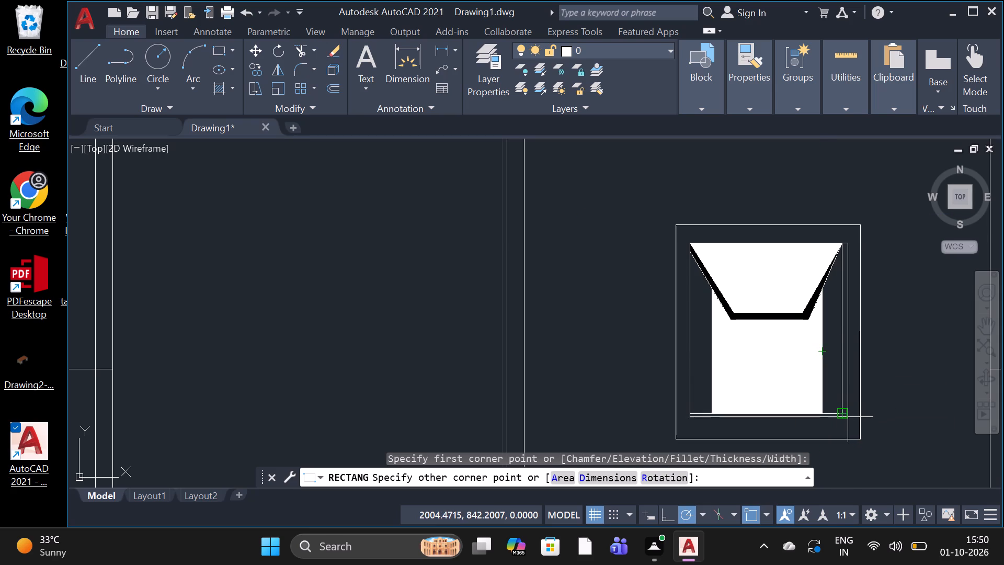
scroll(847, 413, "up", 2)
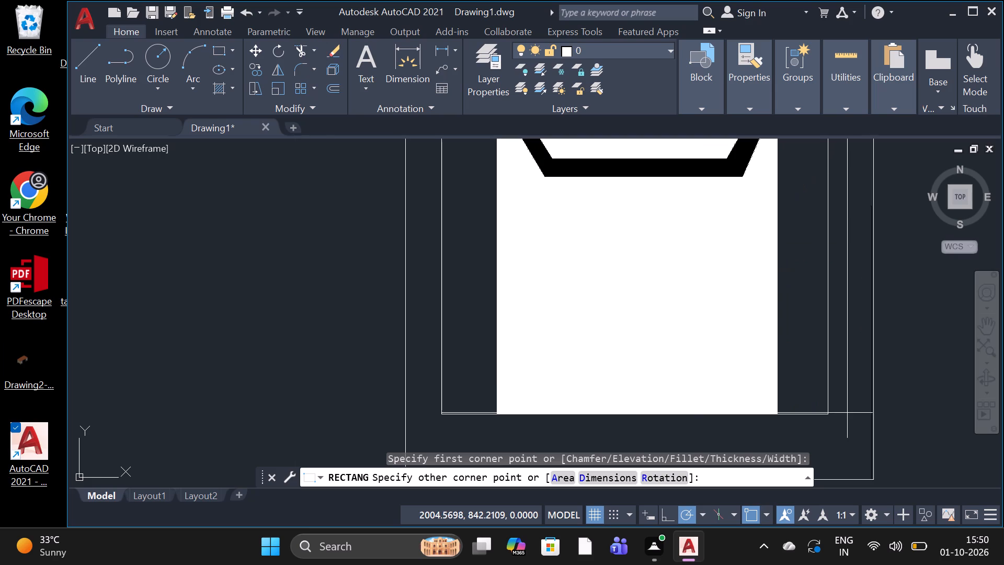
left_click(831, 417)
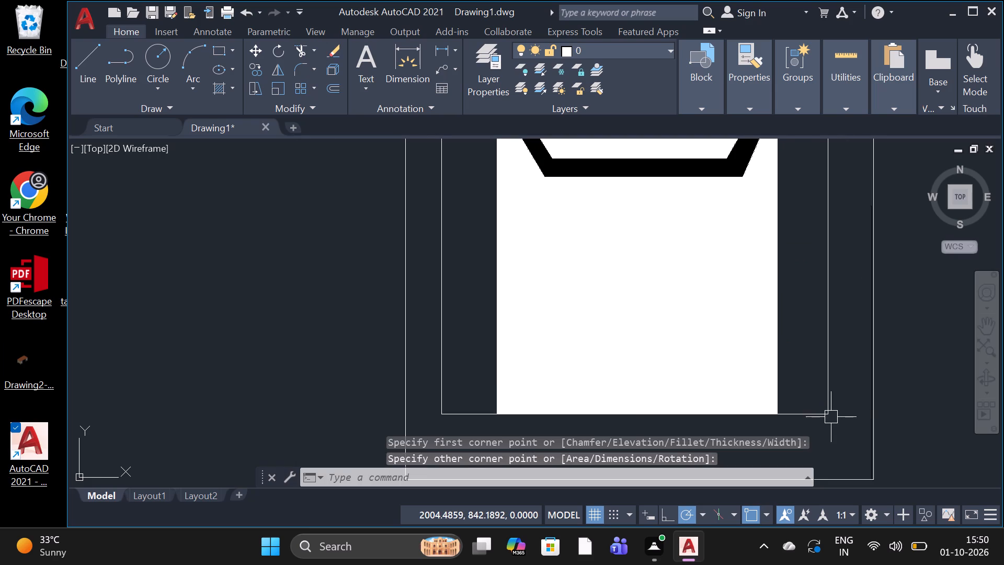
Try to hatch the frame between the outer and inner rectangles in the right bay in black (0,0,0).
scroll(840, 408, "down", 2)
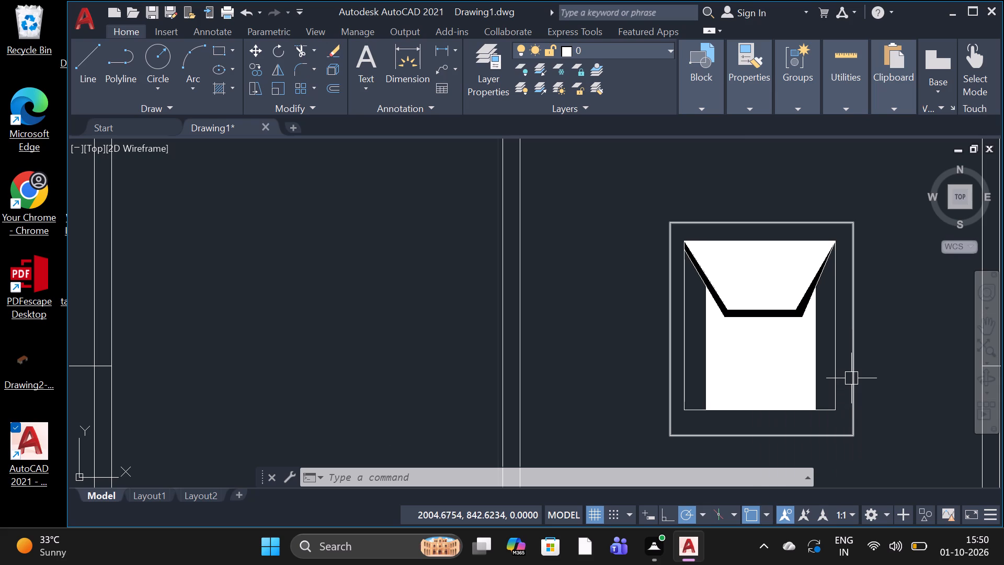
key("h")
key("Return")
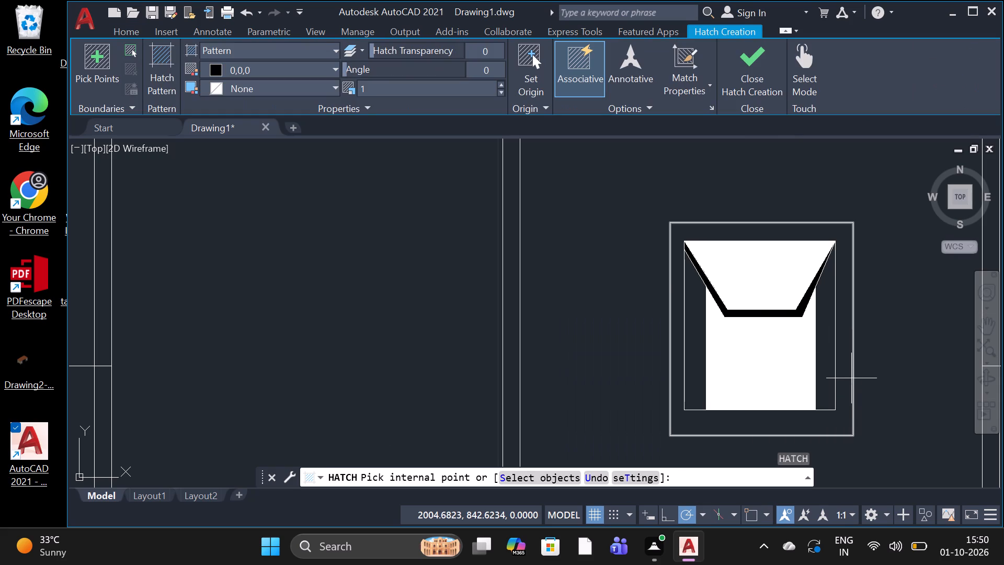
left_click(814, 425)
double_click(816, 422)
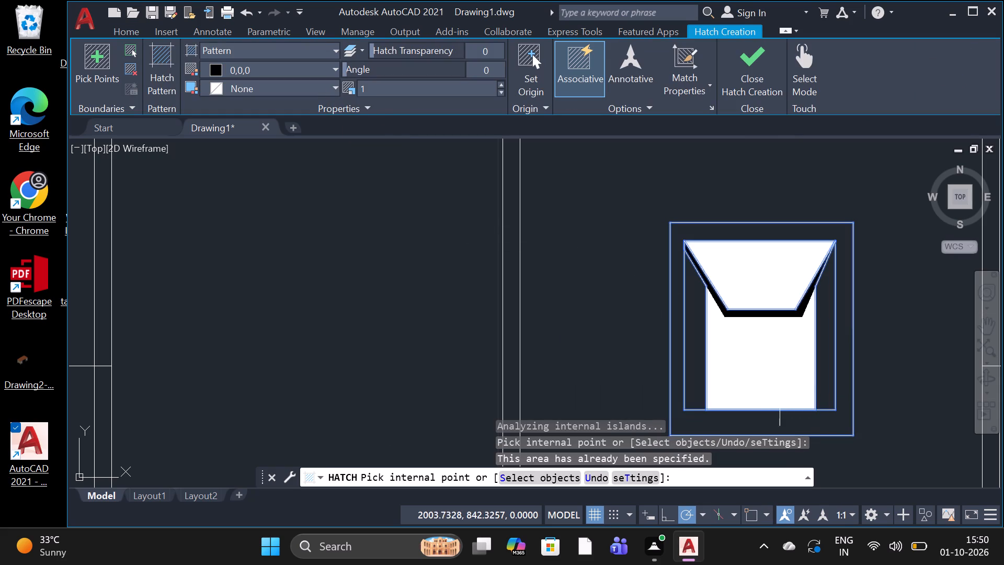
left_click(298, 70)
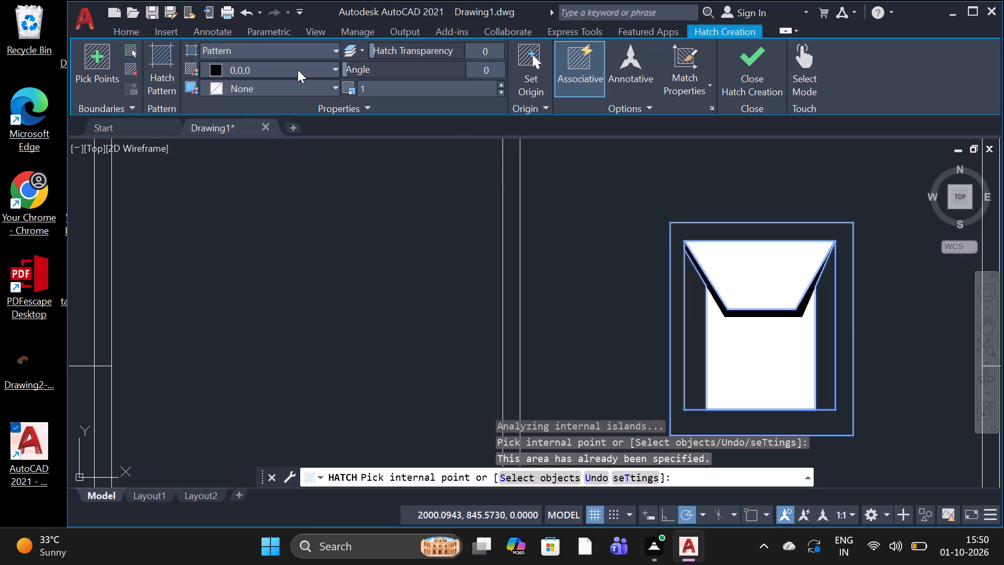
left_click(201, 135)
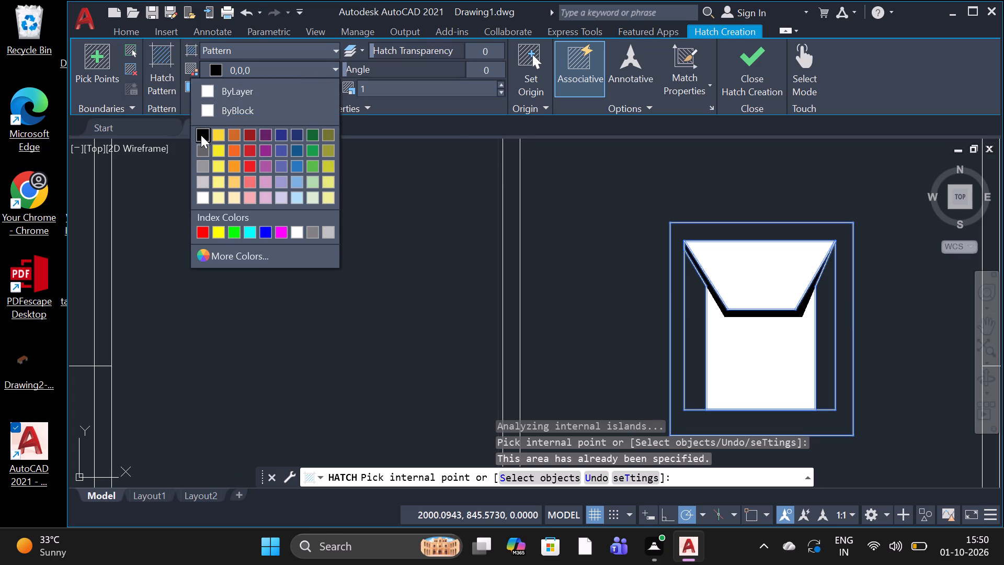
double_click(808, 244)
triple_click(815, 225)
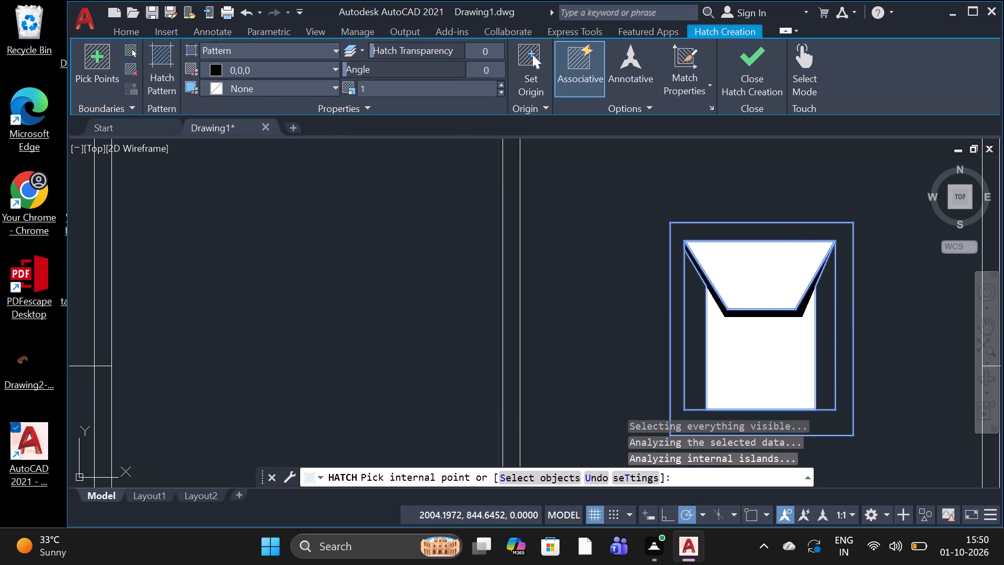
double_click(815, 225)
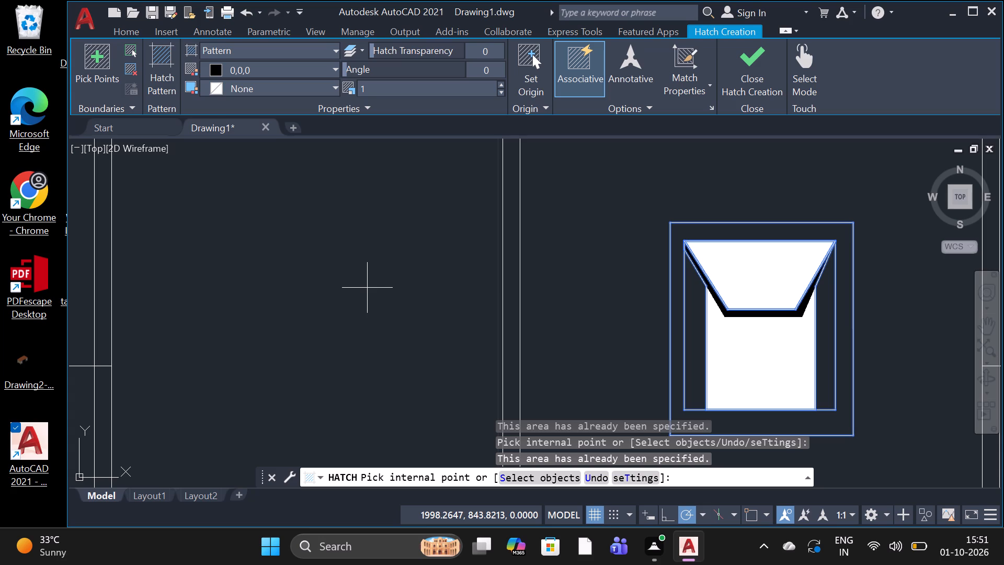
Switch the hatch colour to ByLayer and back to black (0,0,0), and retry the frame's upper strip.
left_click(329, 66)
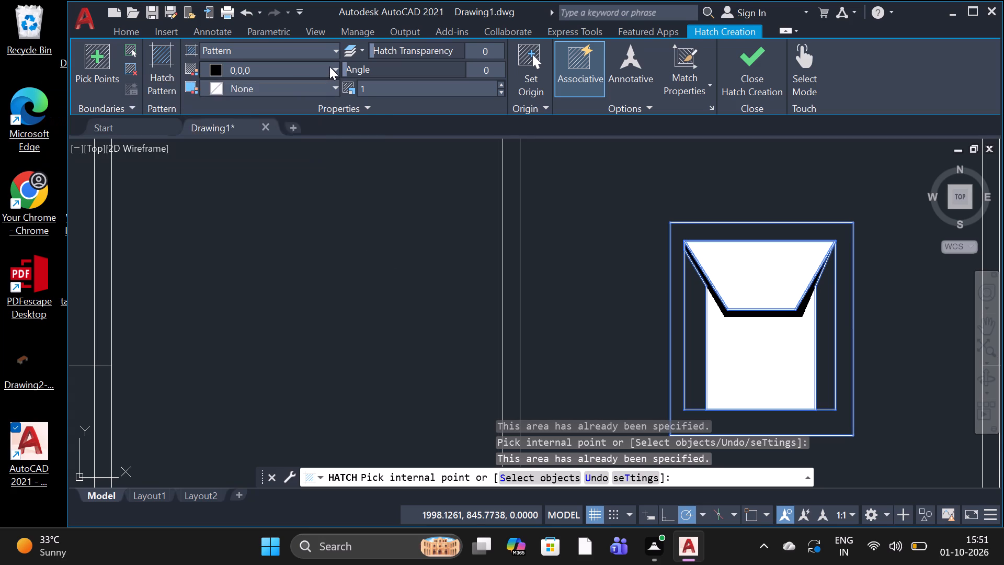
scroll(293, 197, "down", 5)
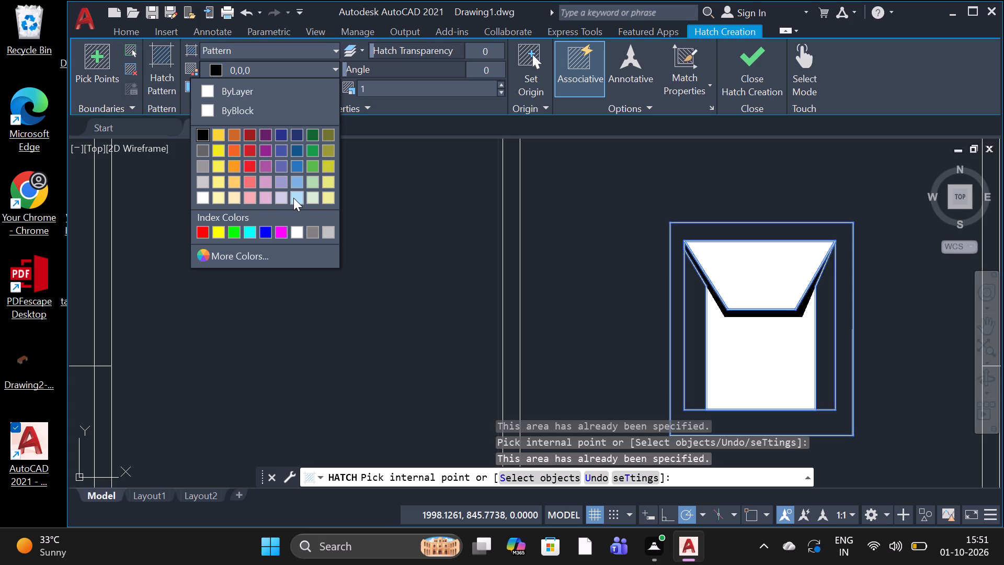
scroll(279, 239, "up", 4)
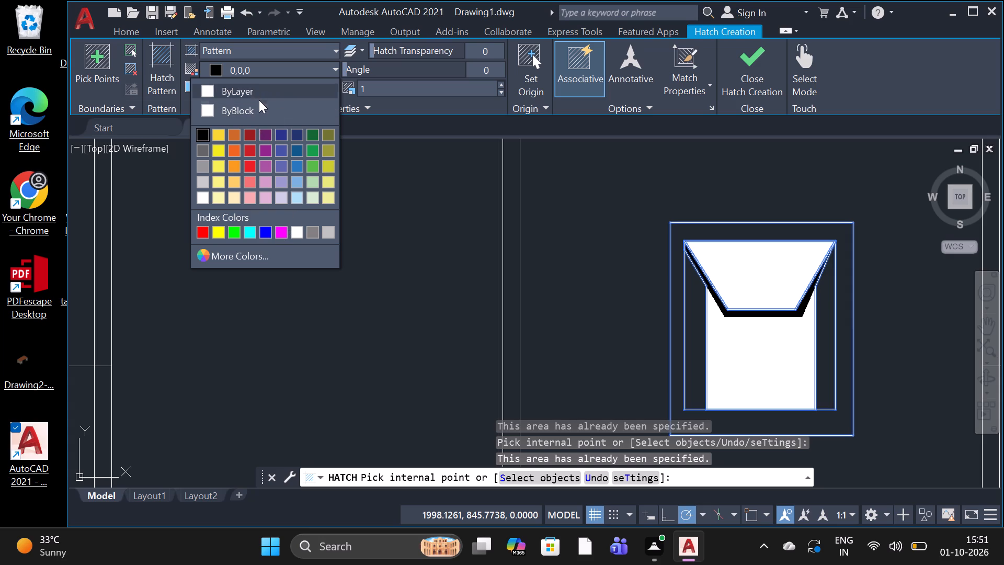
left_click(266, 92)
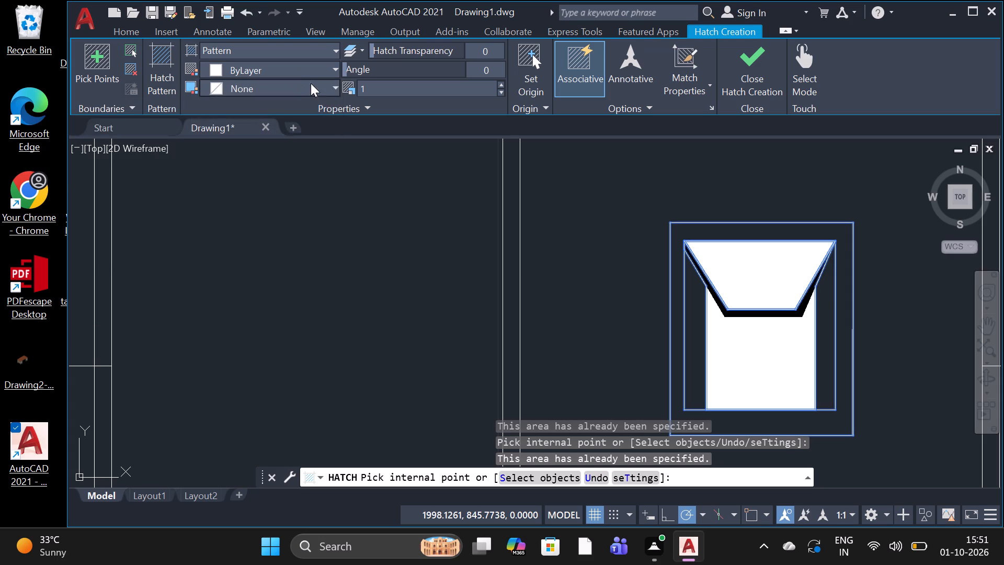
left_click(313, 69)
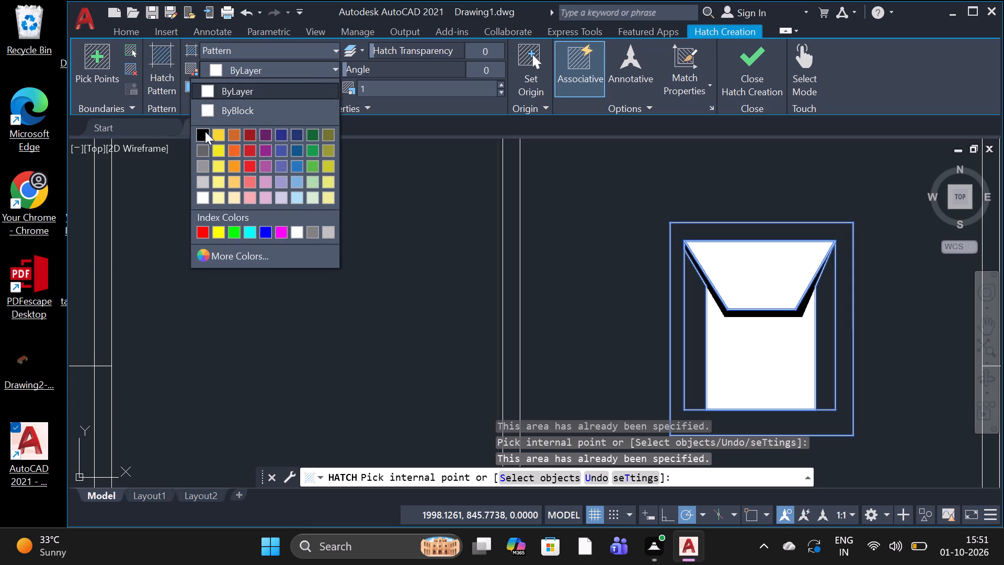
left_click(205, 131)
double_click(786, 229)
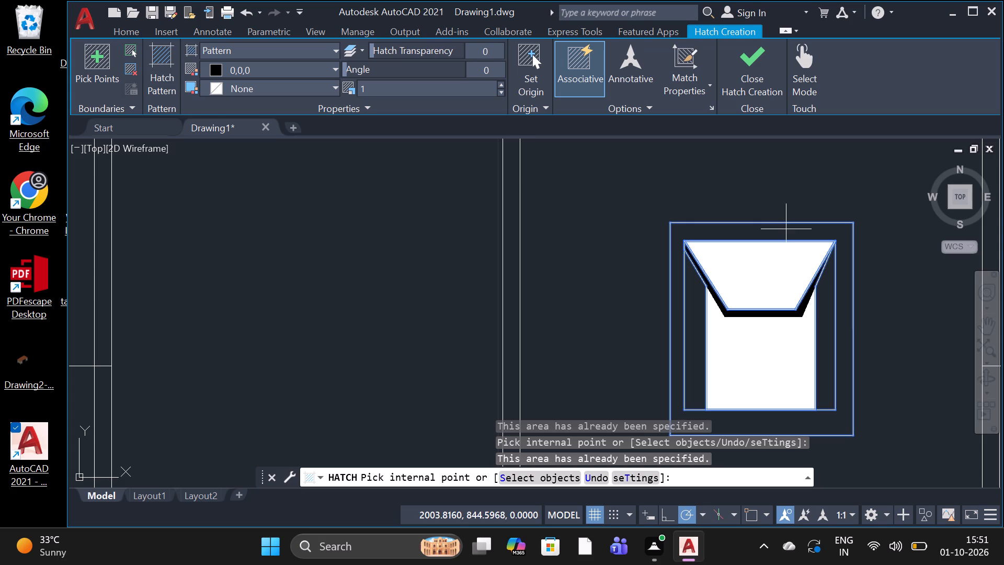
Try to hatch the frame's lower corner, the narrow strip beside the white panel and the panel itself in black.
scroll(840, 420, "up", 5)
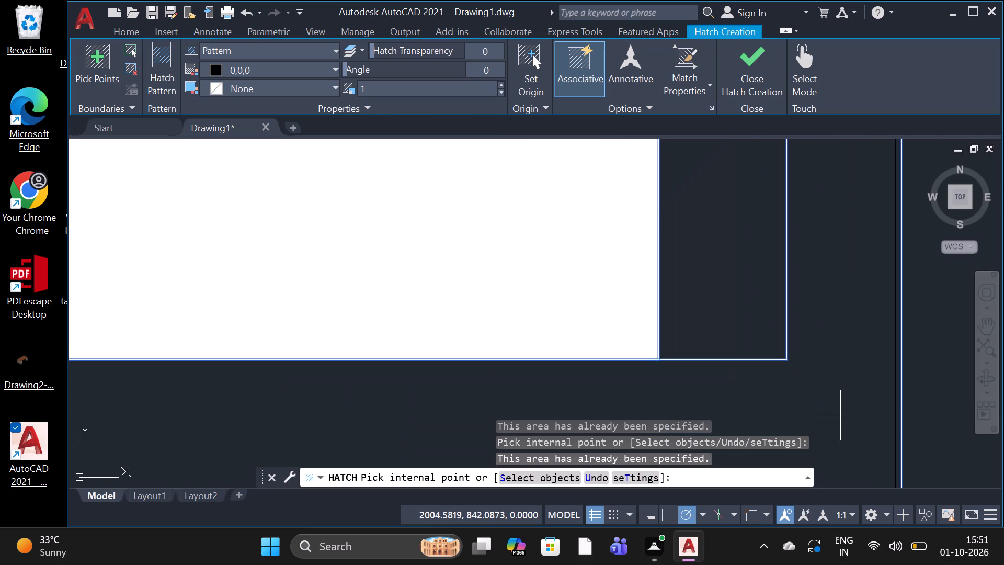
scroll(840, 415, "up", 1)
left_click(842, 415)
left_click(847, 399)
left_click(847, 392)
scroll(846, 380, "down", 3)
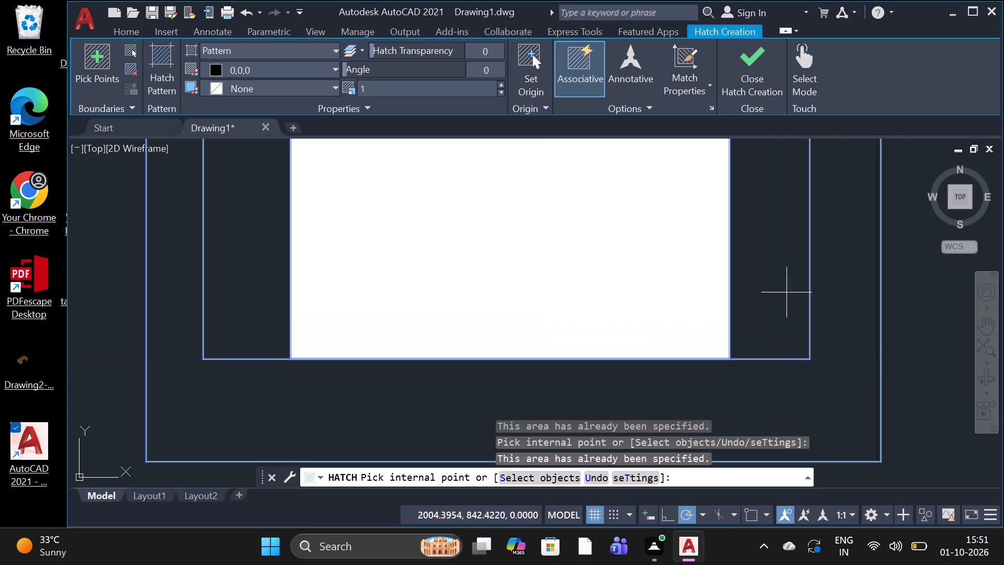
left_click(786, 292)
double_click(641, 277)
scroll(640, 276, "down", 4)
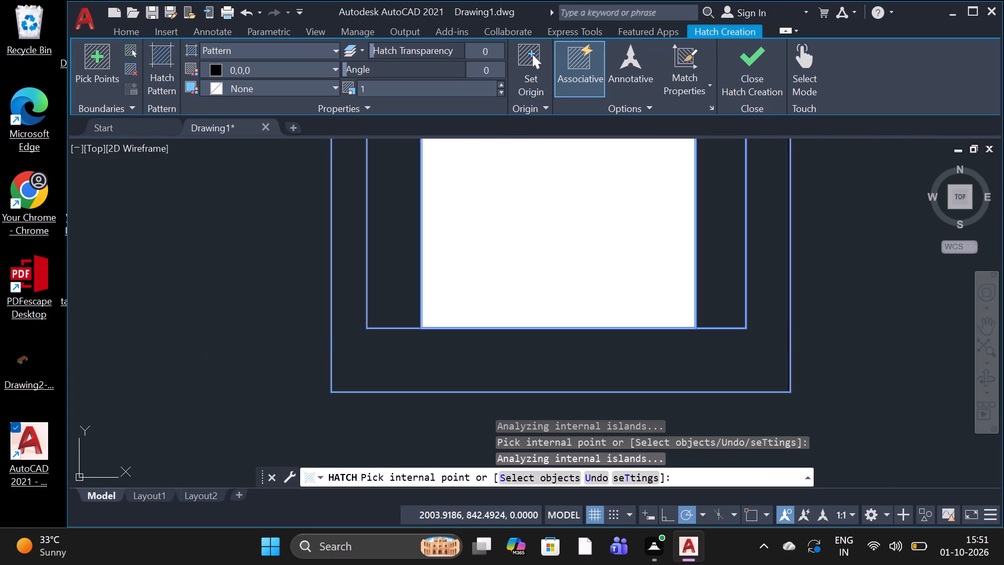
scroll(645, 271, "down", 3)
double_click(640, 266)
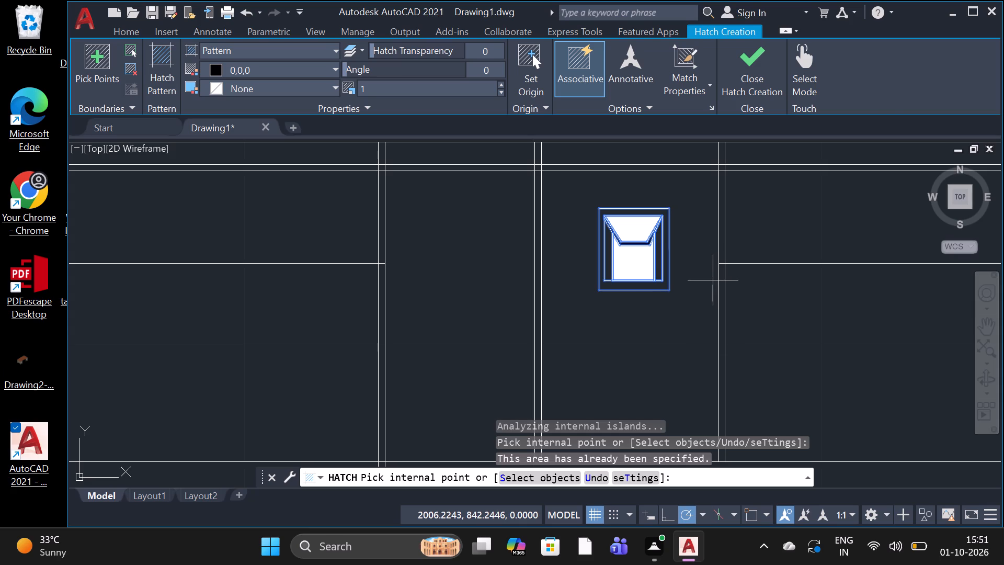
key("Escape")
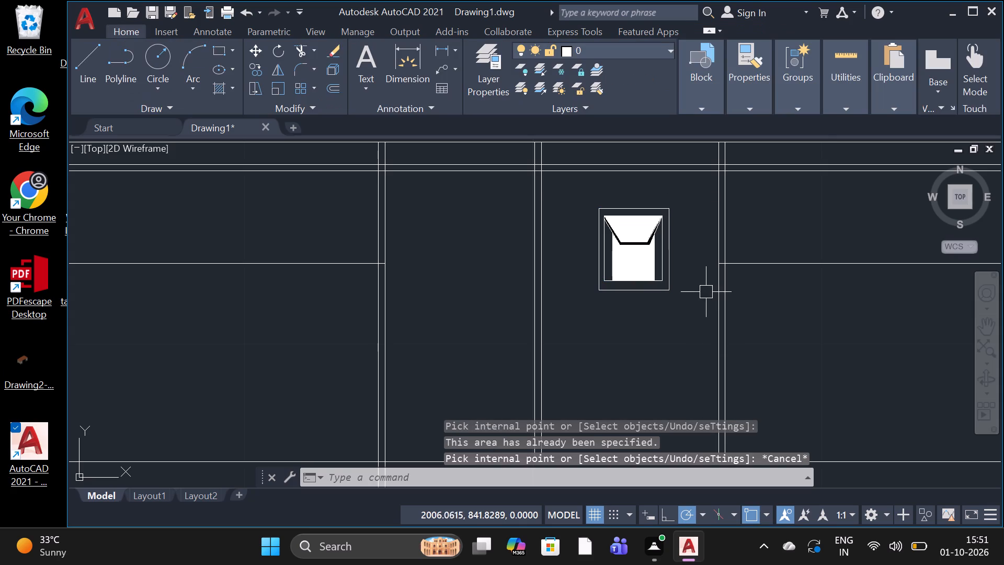
Trace the white lower panel's left, bottom and right edges with connected lines about 1.64, 1.45 and 1.64 long.
scroll(645, 292, "up", 1)
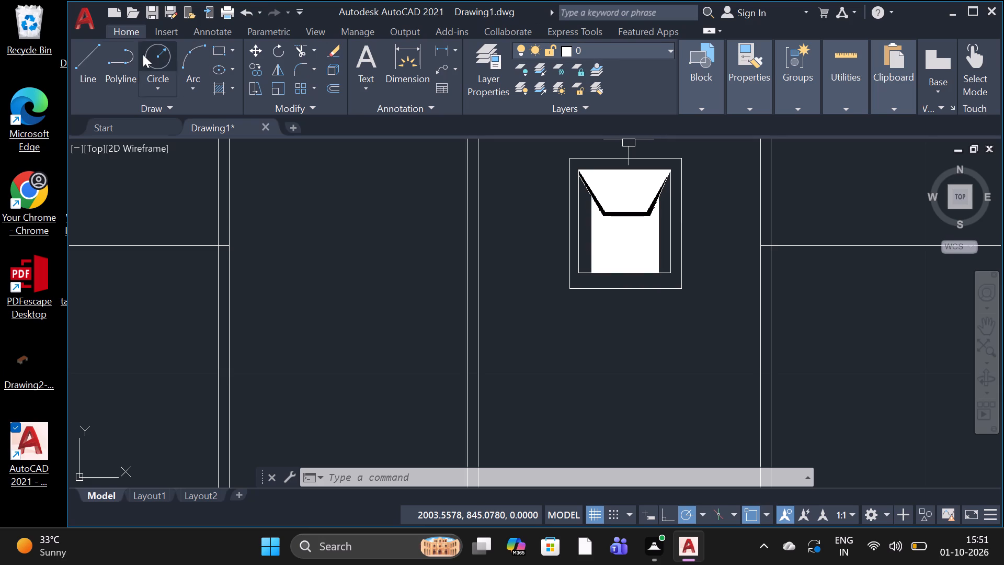
left_click(81, 58)
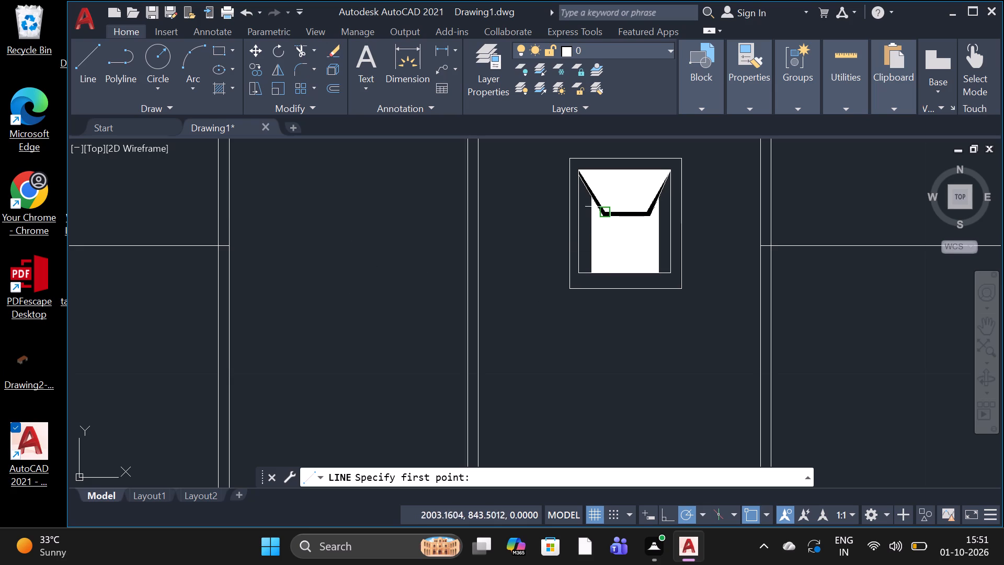
scroll(606, 199, "up", 3)
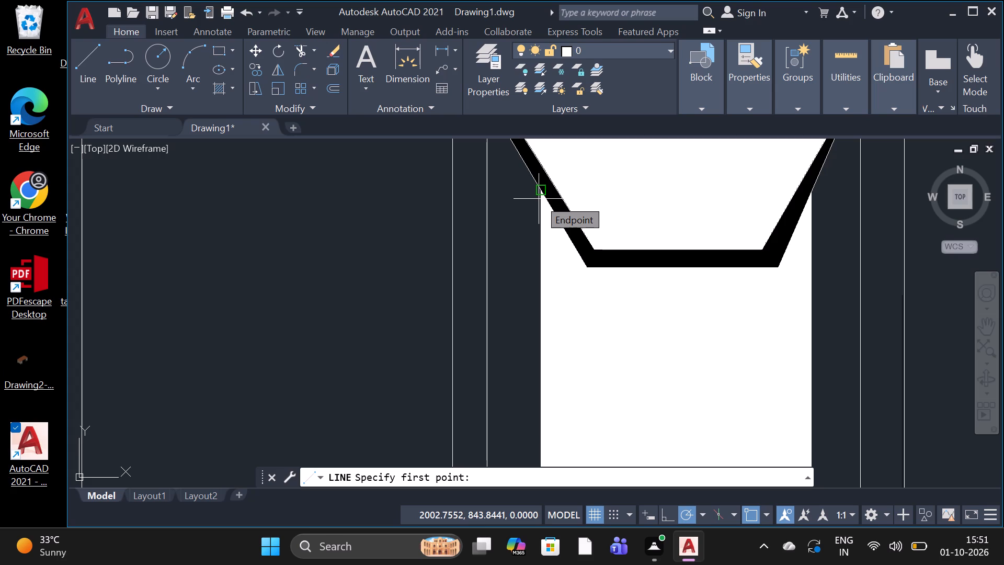
scroll(539, 199, "up", 1)
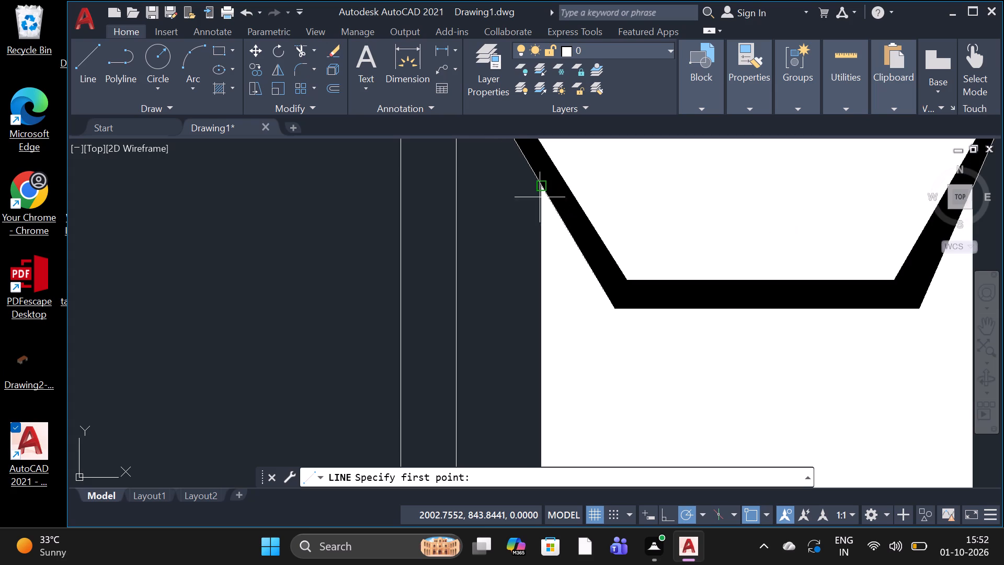
left_click(542, 188)
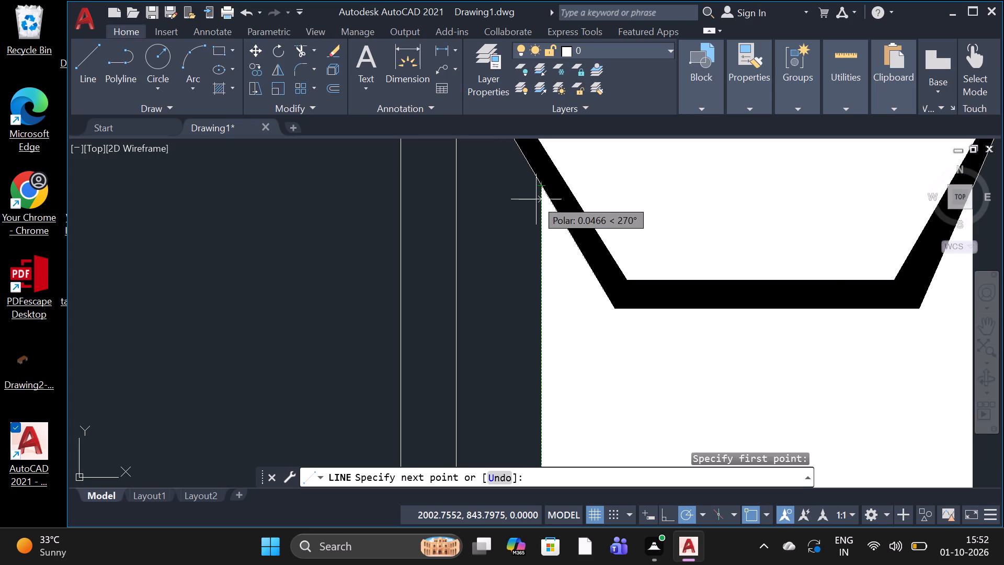
scroll(536, 199, "down", 2)
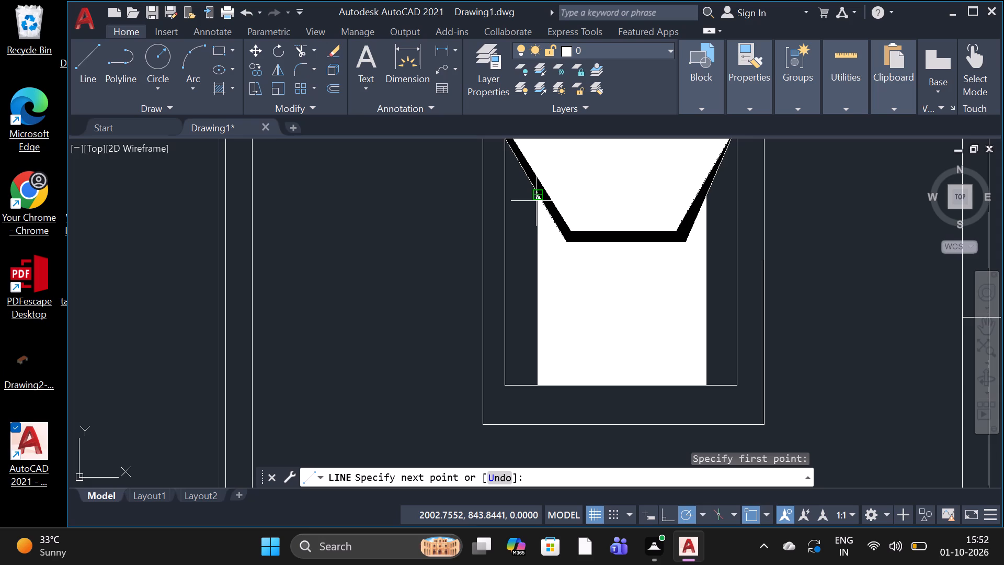
scroll(536, 201, "down", 1)
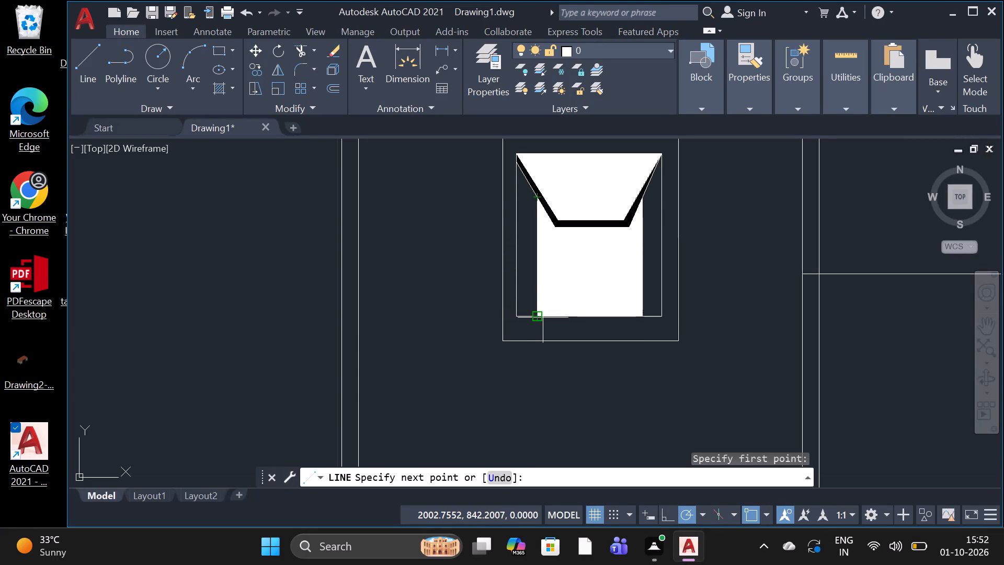
scroll(543, 317, "up", 2)
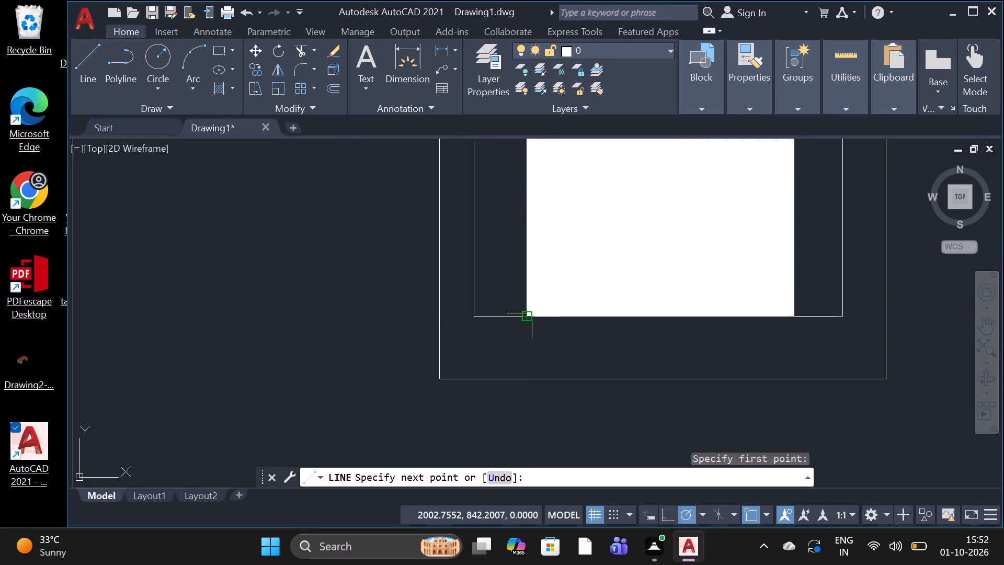
left_click(532, 313)
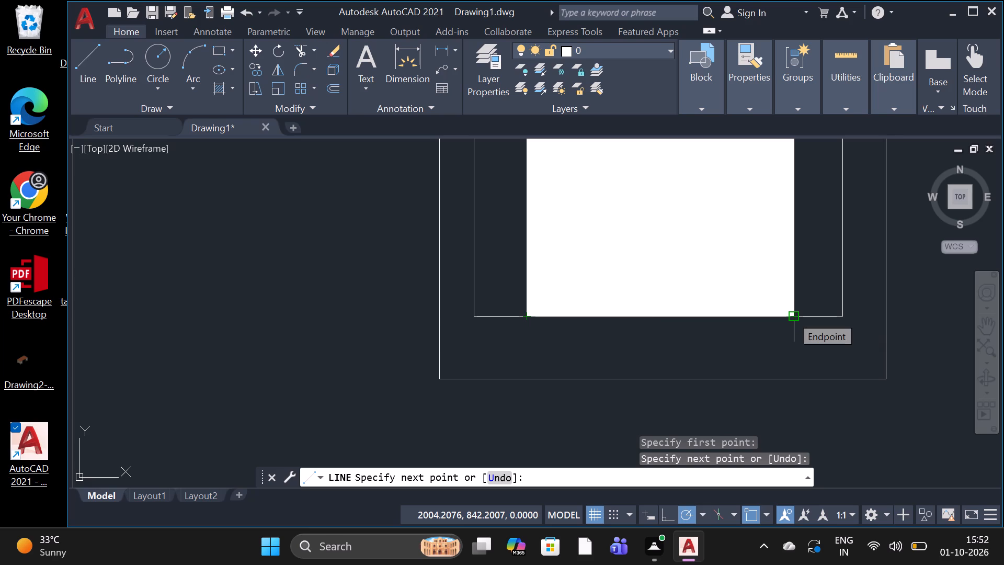
left_click(791, 315)
scroll(795, 299, "down", 3)
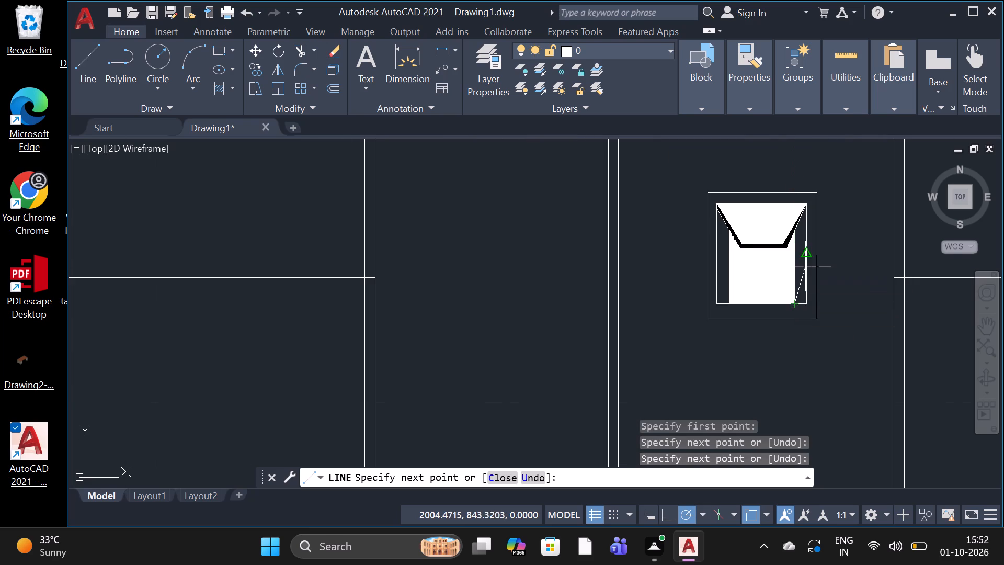
scroll(794, 234, "up", 1)
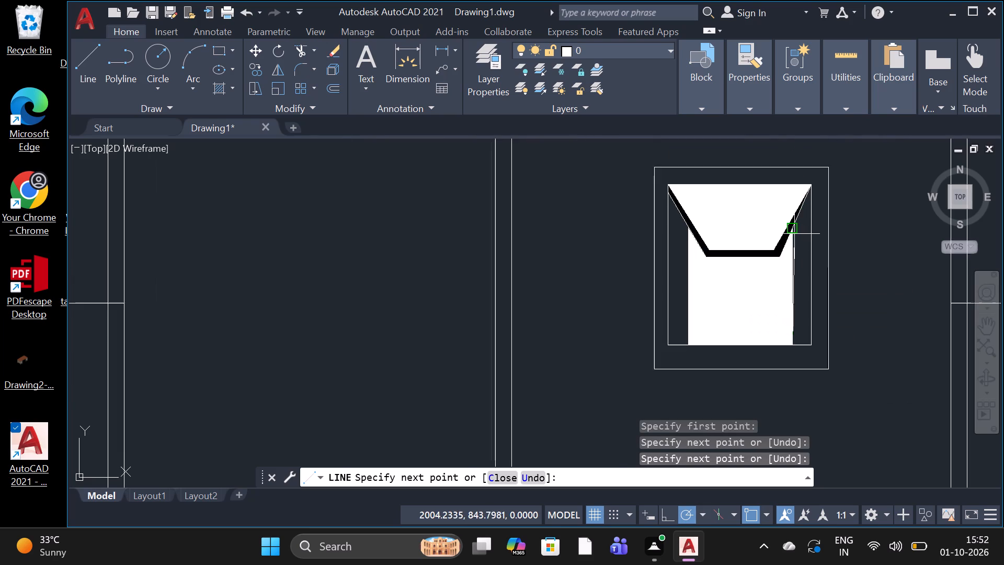
scroll(794, 234, "up", 2)
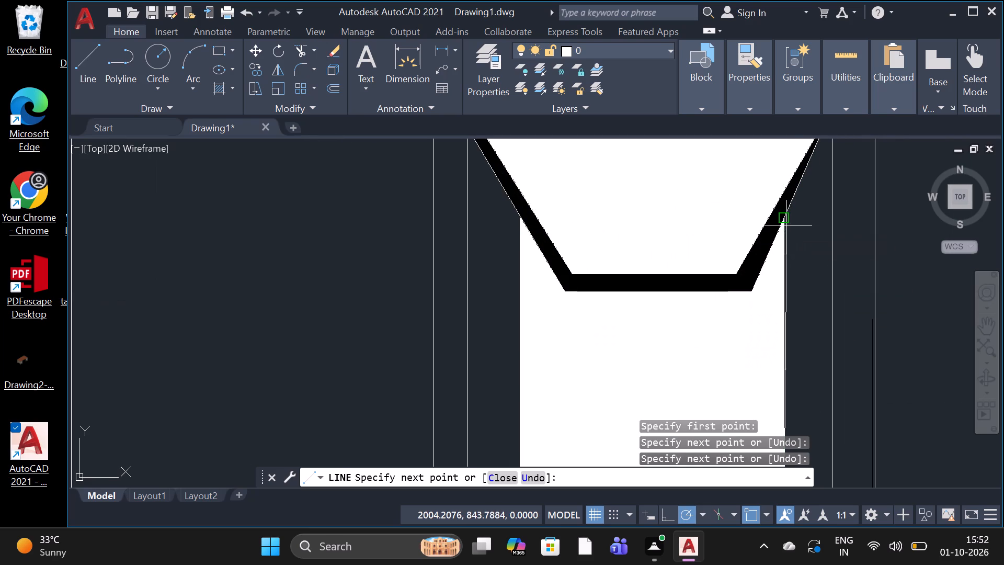
scroll(786, 224, "up", 2)
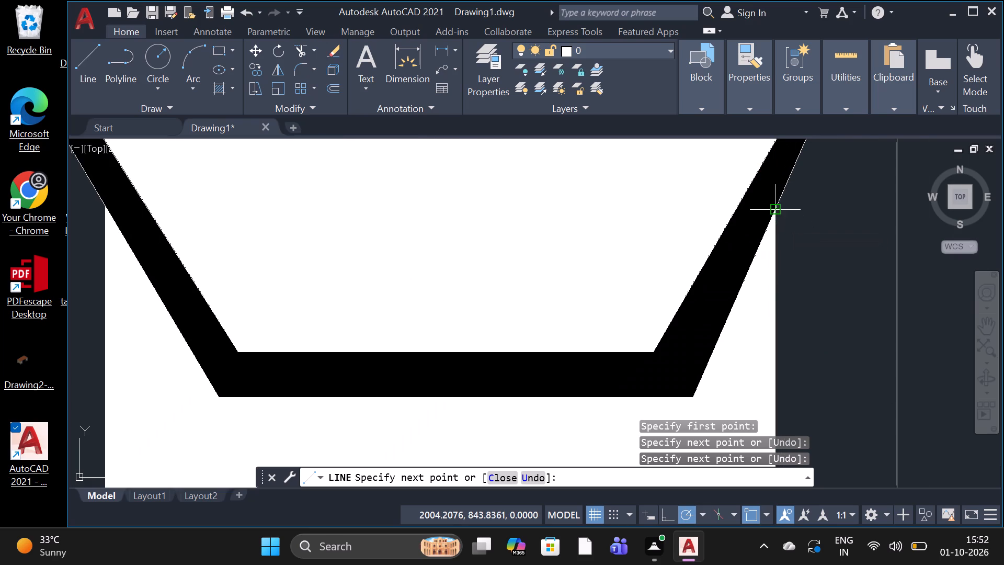
left_click(777, 212)
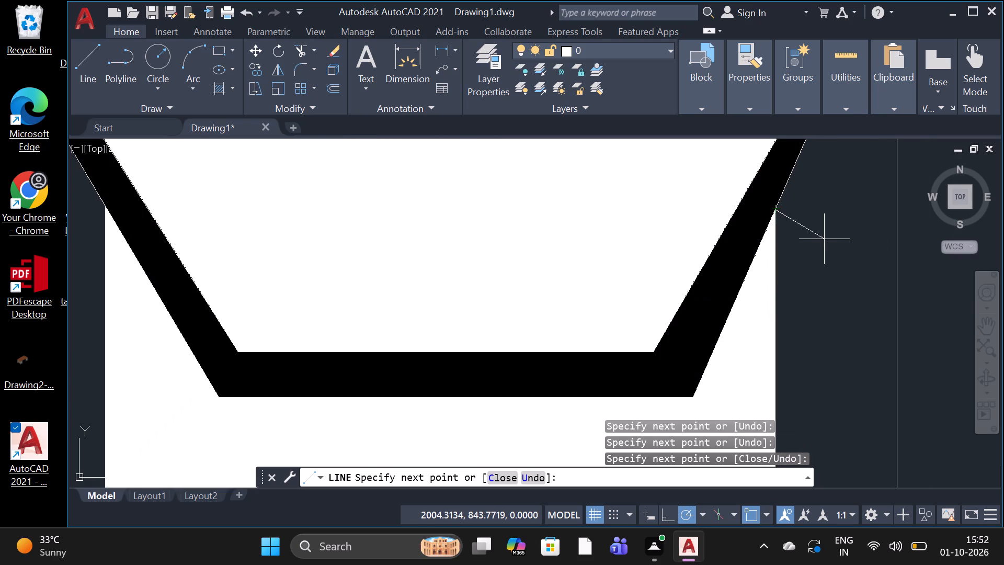
key("space")
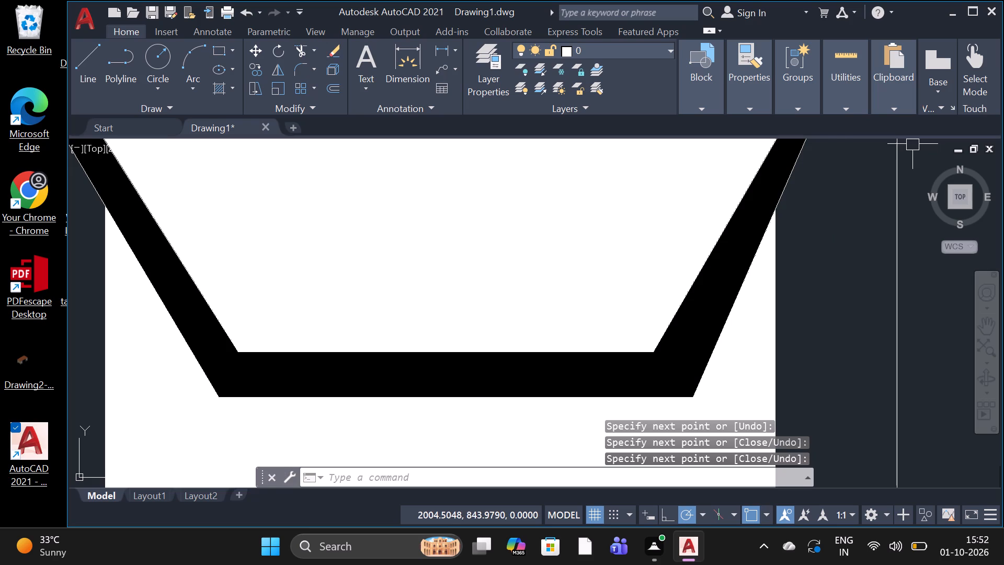
scroll(912, 145, "down", 3)
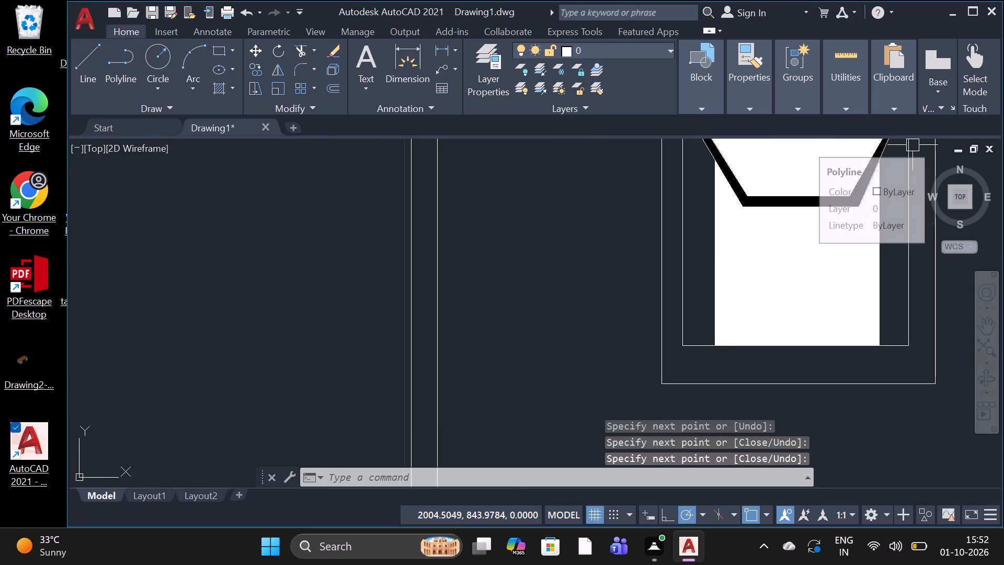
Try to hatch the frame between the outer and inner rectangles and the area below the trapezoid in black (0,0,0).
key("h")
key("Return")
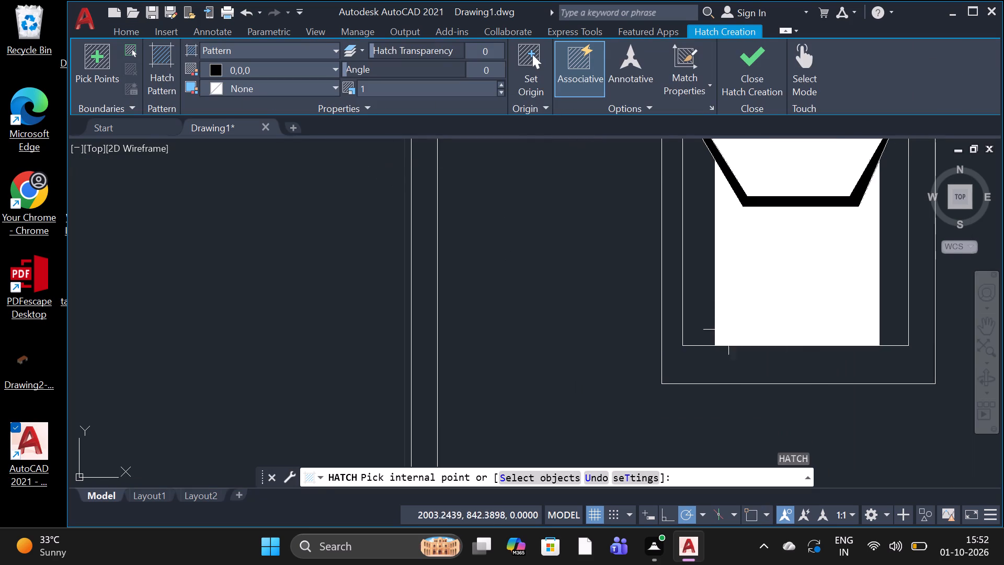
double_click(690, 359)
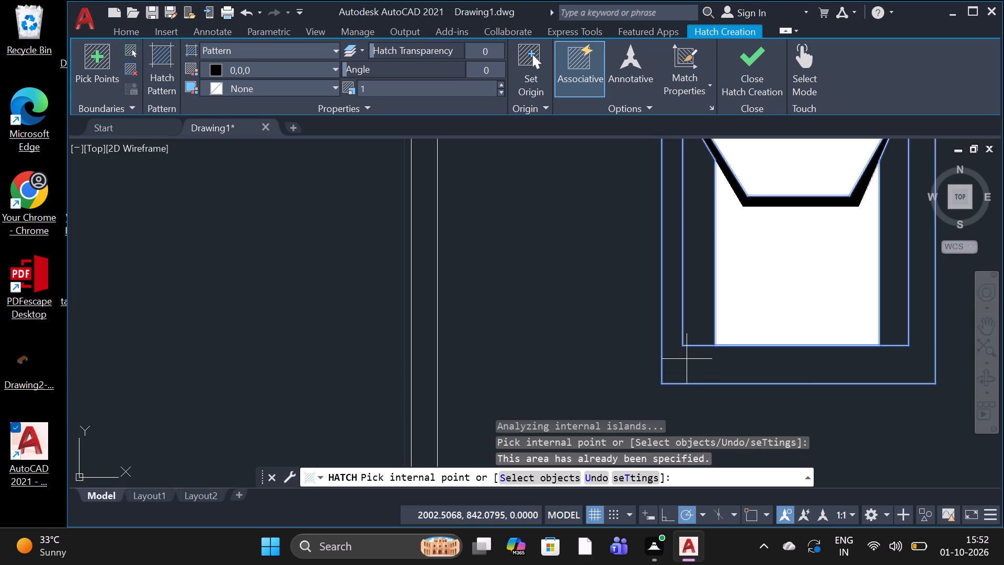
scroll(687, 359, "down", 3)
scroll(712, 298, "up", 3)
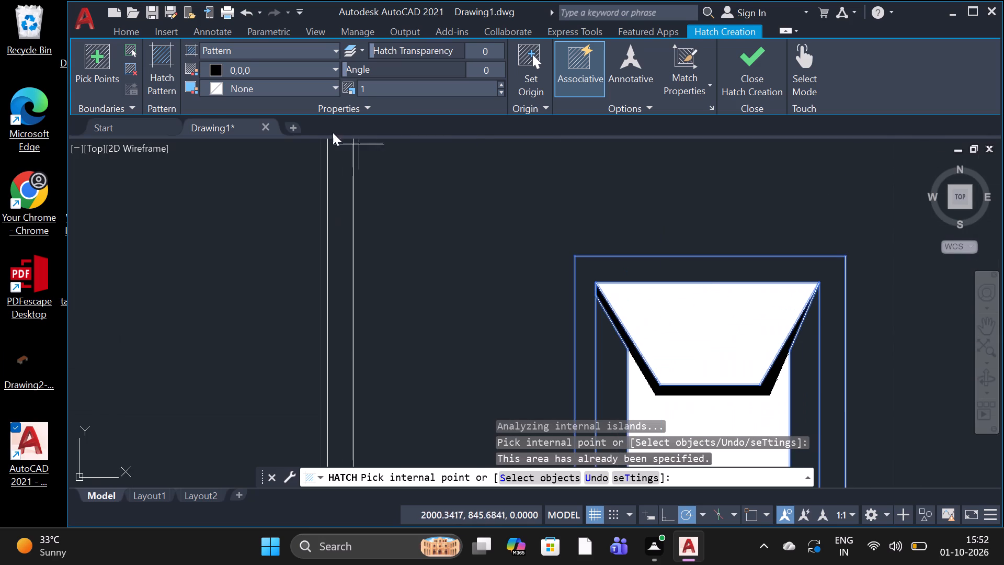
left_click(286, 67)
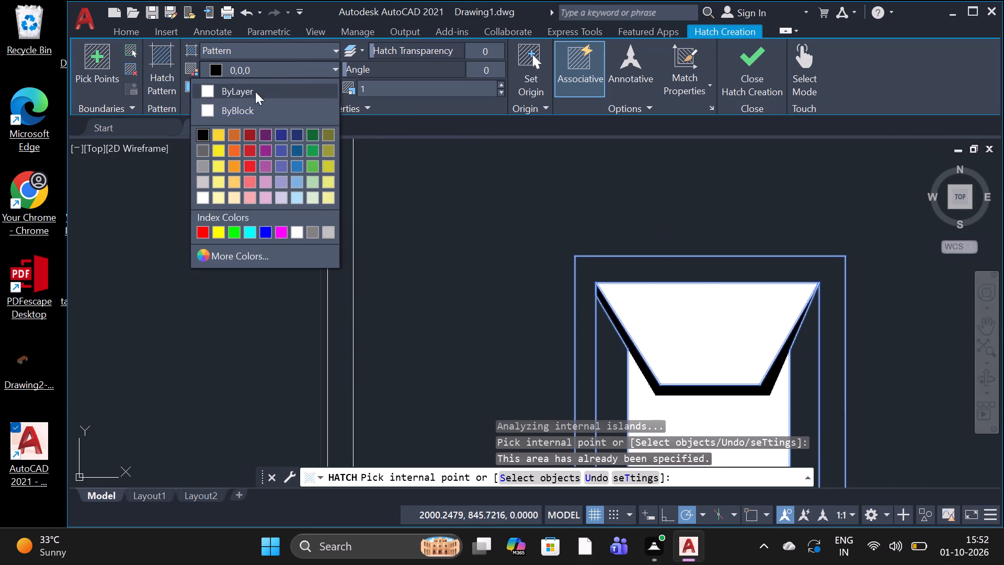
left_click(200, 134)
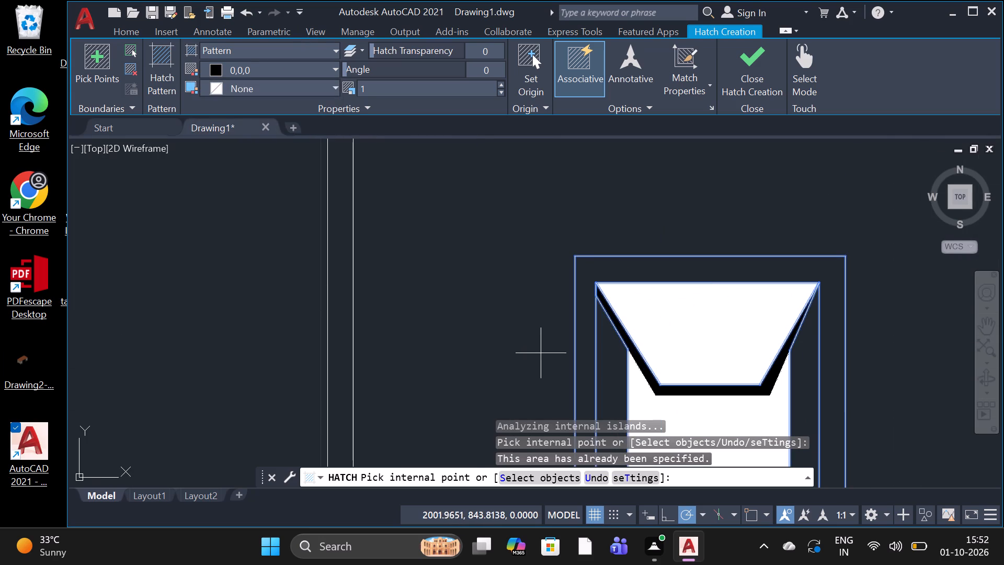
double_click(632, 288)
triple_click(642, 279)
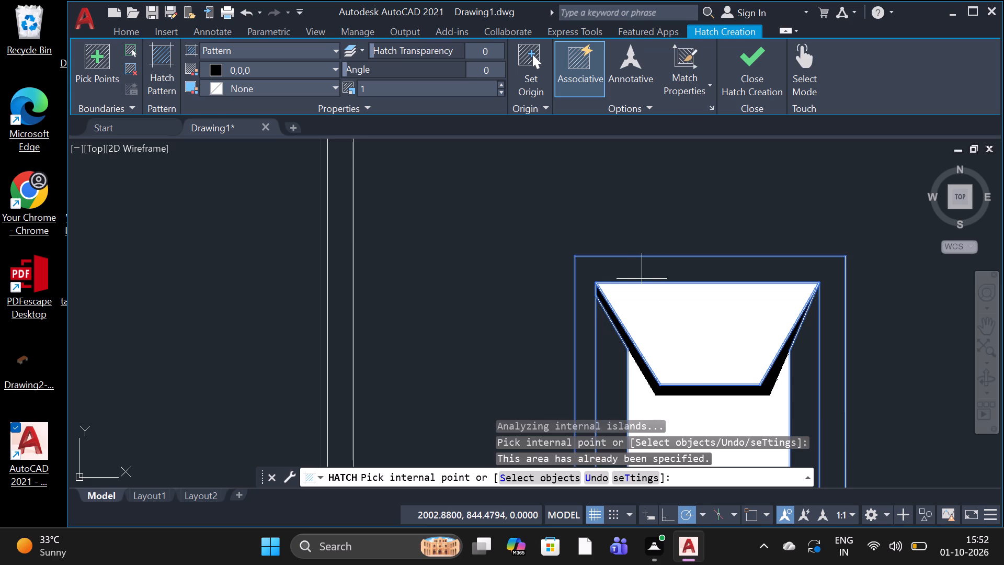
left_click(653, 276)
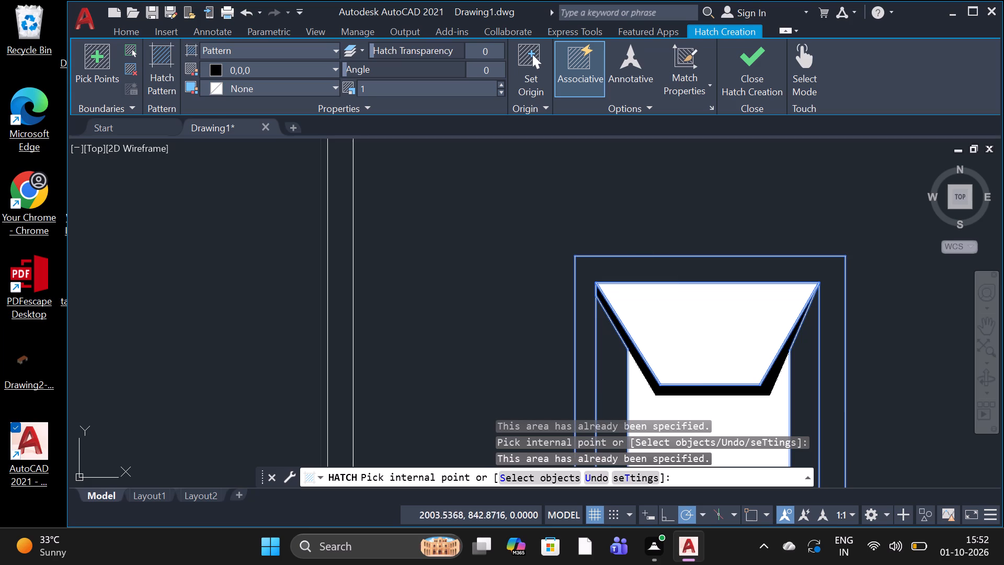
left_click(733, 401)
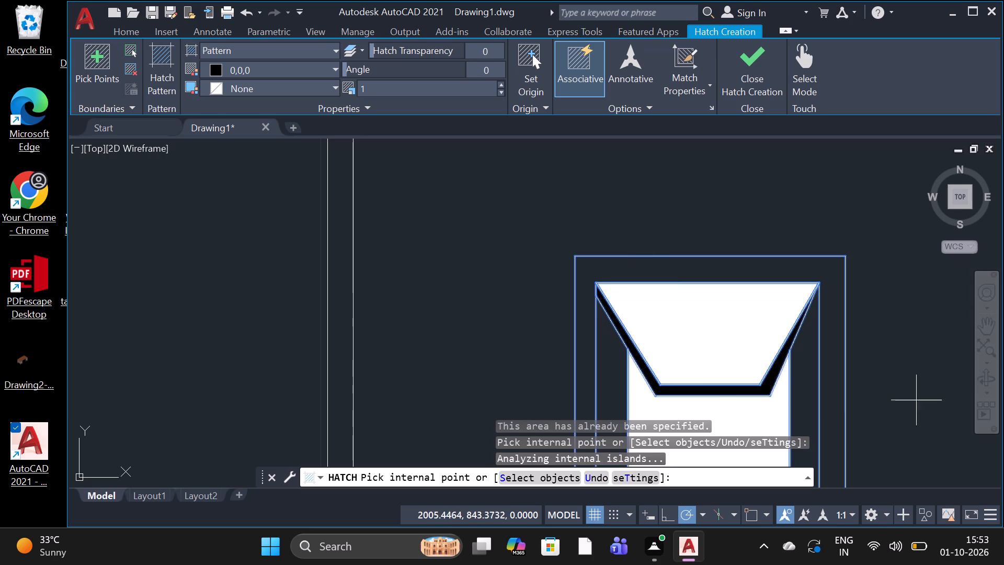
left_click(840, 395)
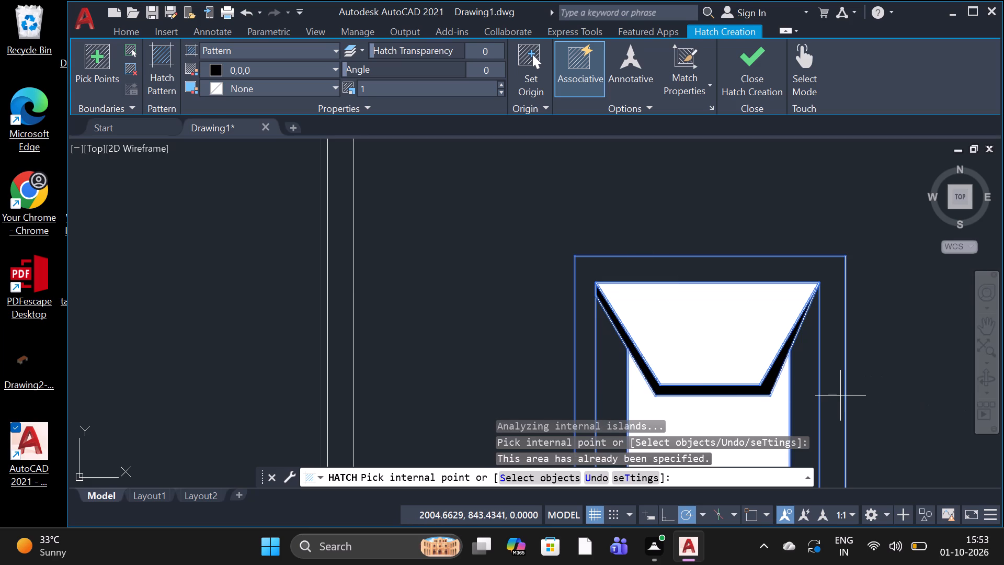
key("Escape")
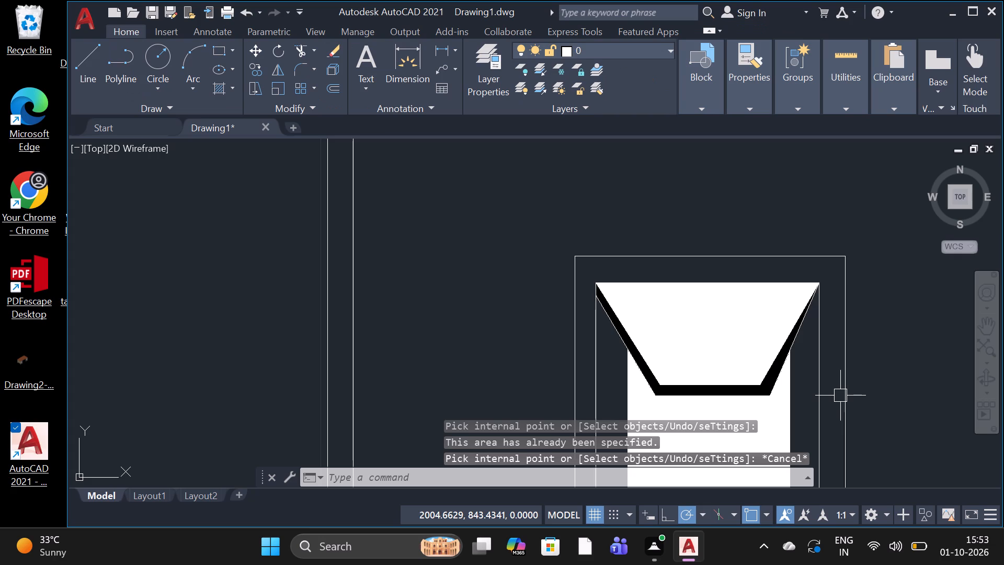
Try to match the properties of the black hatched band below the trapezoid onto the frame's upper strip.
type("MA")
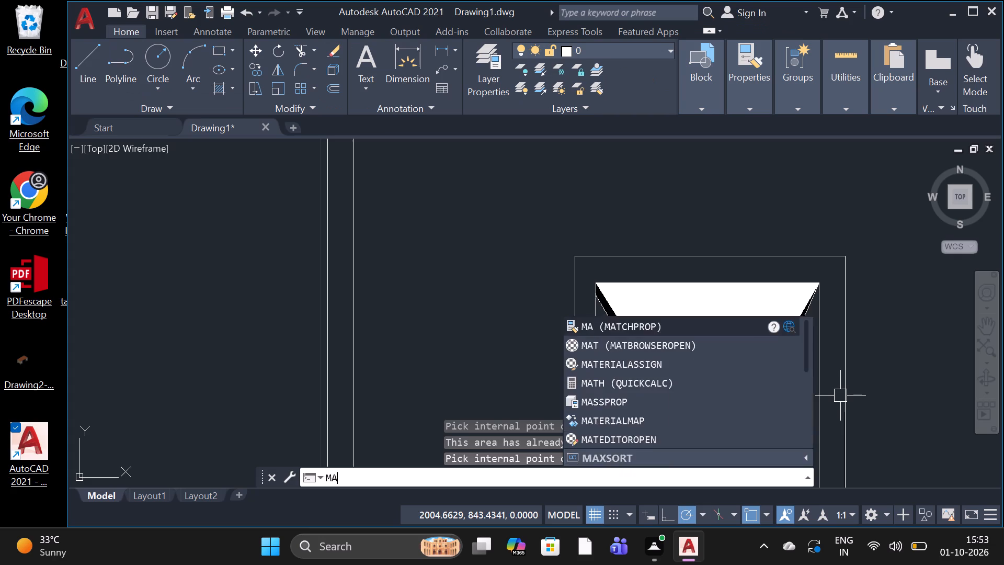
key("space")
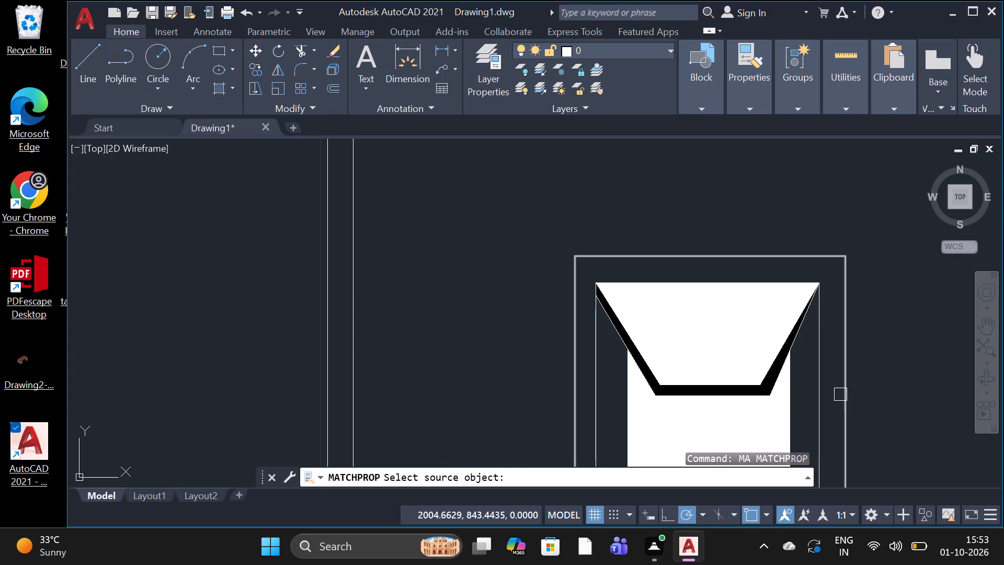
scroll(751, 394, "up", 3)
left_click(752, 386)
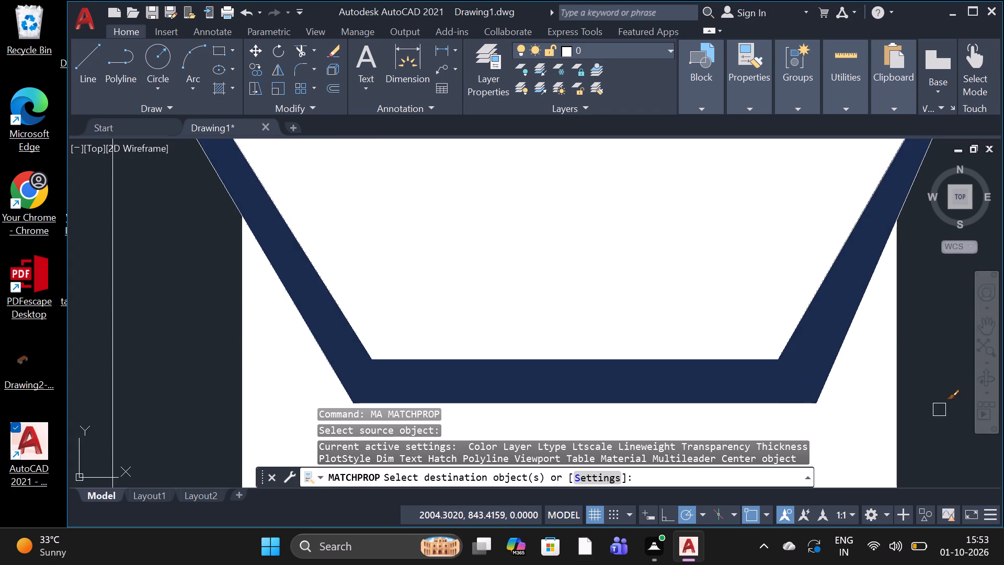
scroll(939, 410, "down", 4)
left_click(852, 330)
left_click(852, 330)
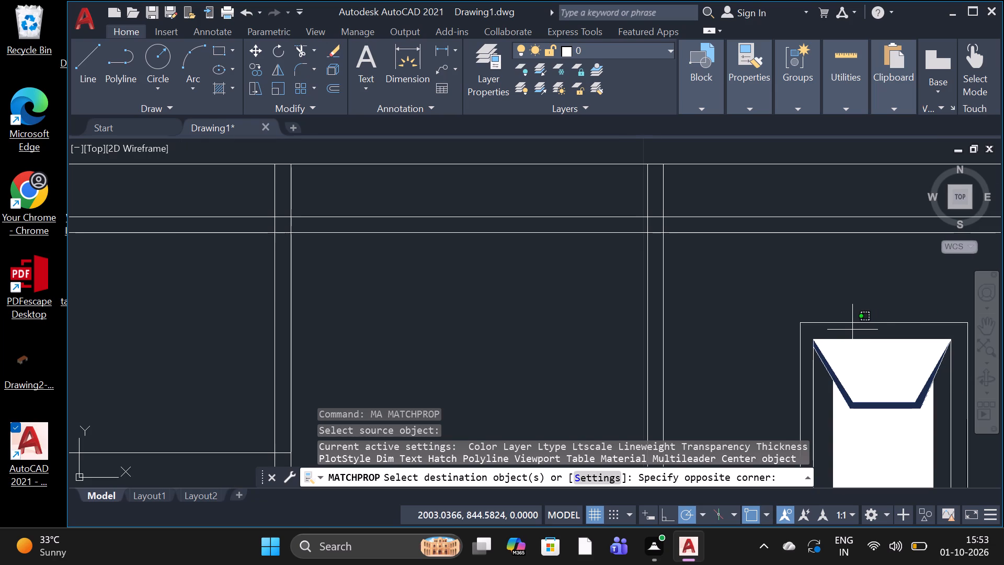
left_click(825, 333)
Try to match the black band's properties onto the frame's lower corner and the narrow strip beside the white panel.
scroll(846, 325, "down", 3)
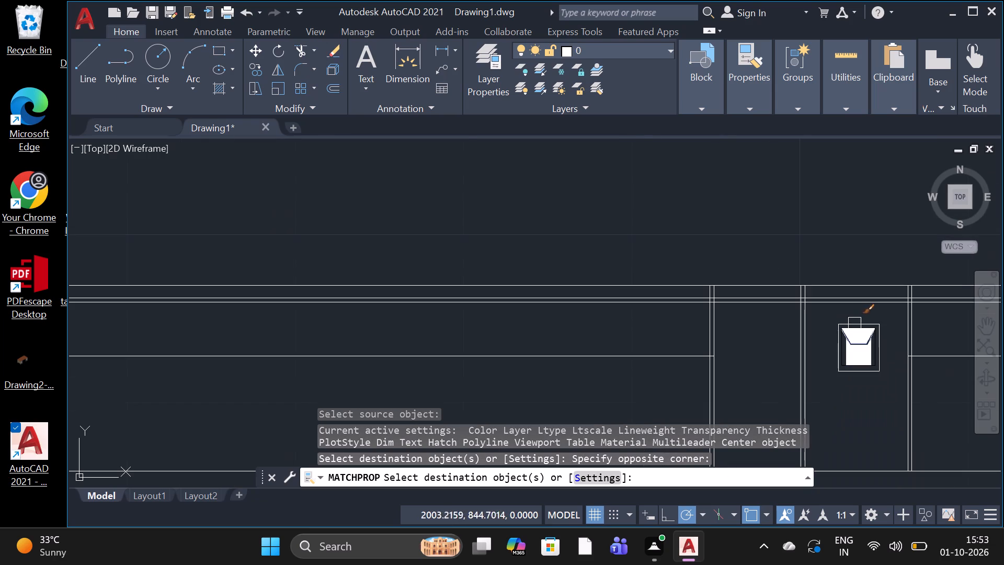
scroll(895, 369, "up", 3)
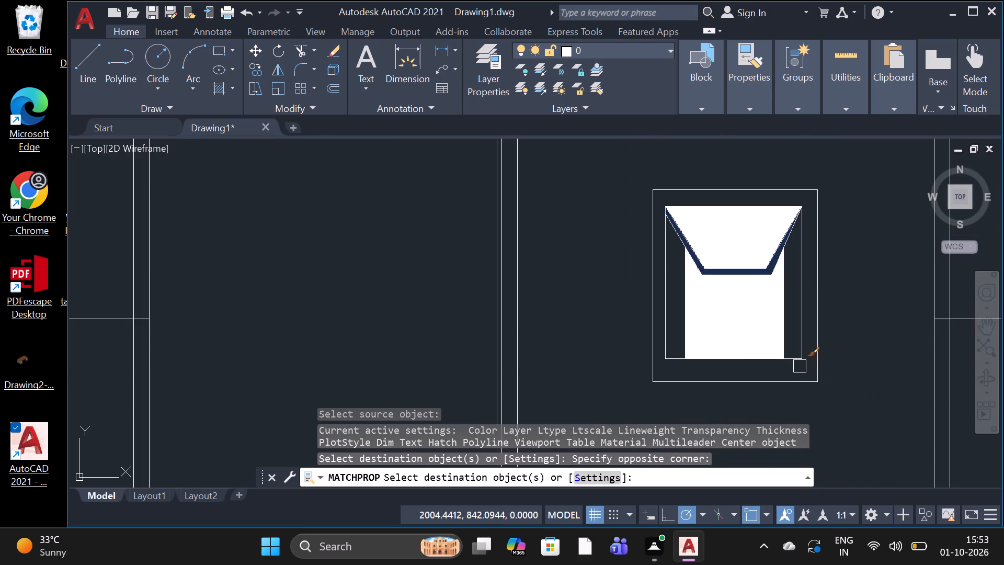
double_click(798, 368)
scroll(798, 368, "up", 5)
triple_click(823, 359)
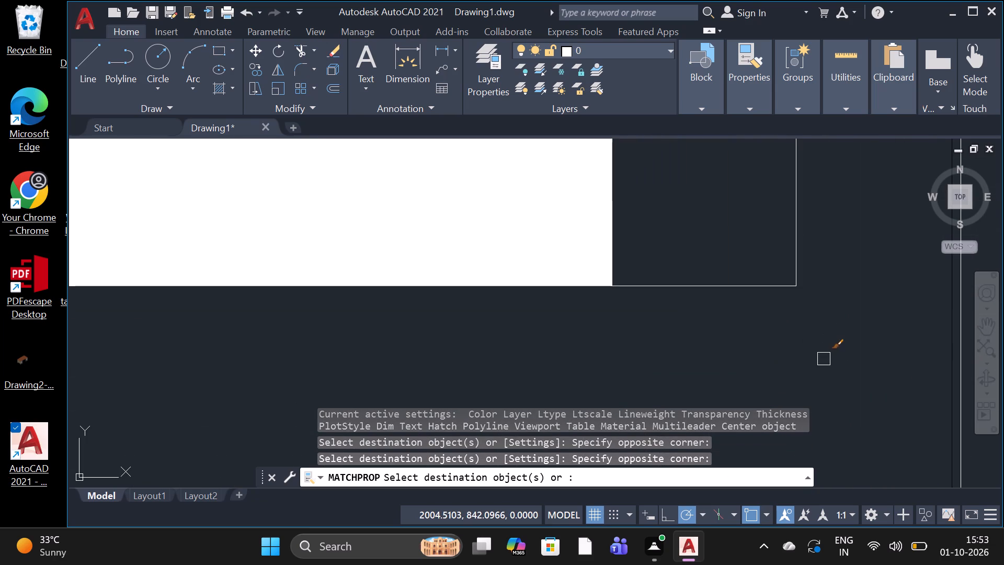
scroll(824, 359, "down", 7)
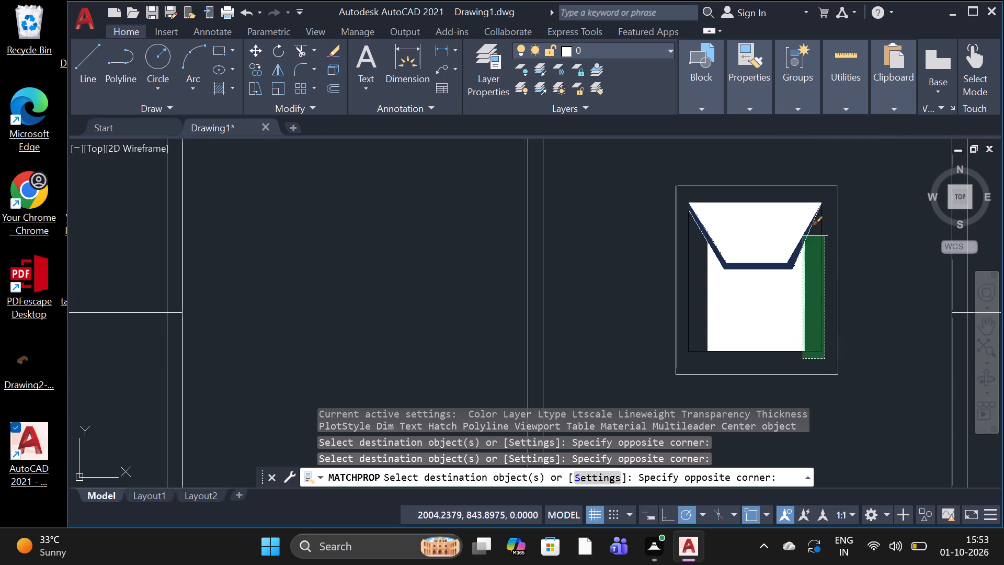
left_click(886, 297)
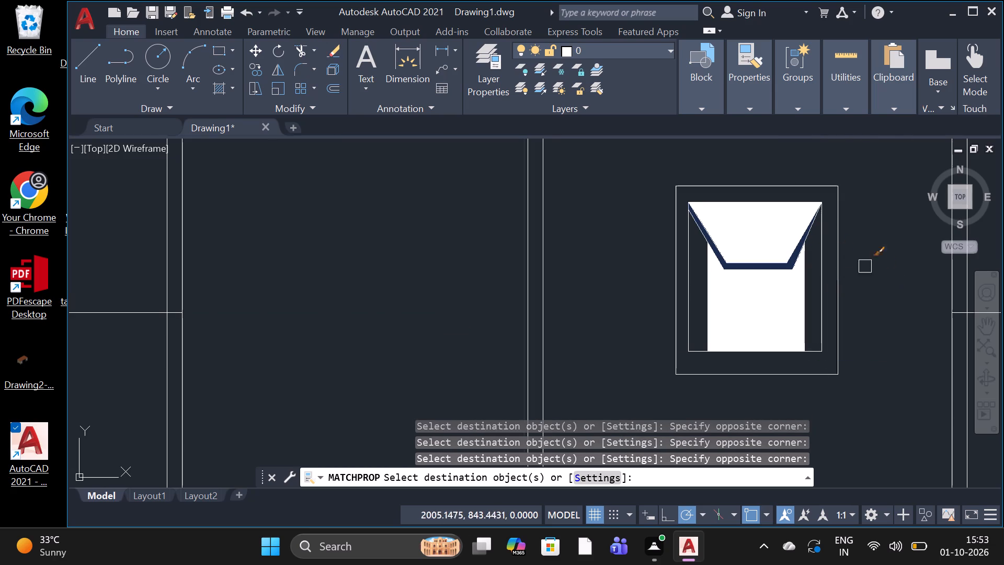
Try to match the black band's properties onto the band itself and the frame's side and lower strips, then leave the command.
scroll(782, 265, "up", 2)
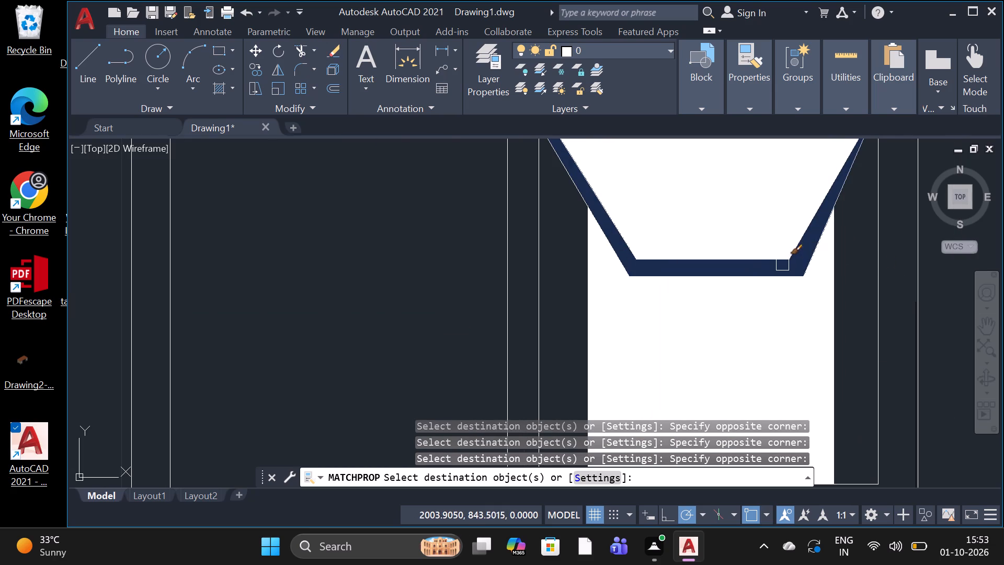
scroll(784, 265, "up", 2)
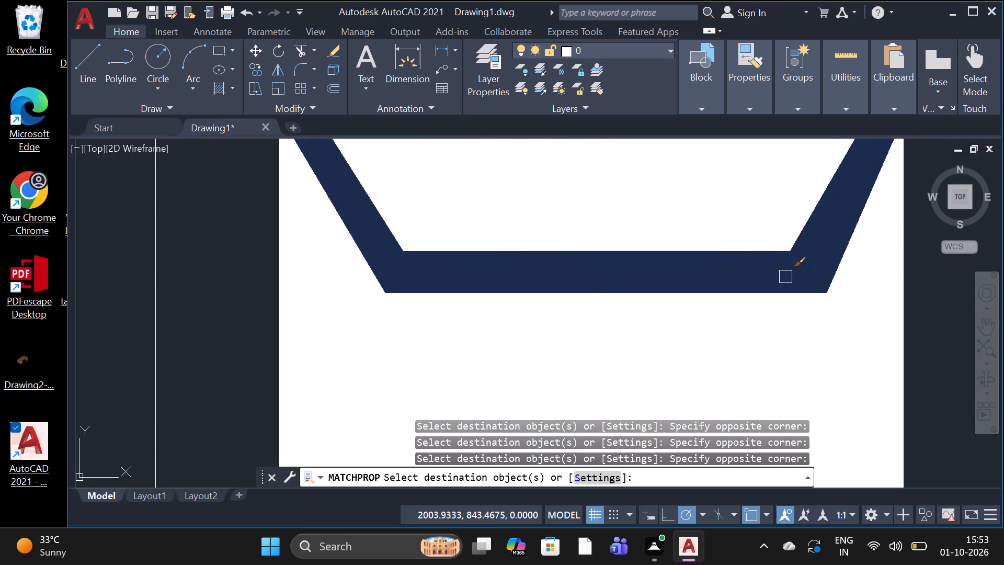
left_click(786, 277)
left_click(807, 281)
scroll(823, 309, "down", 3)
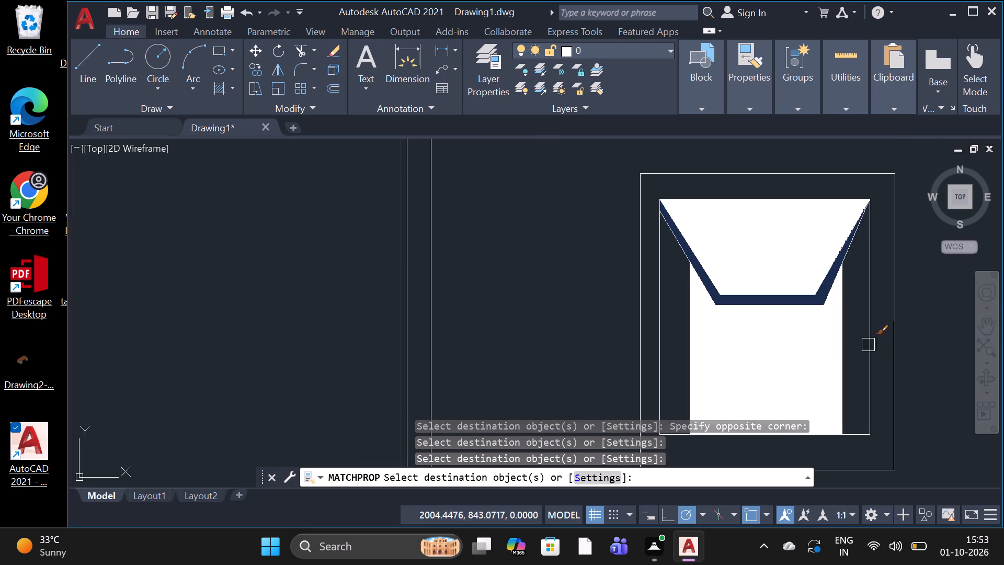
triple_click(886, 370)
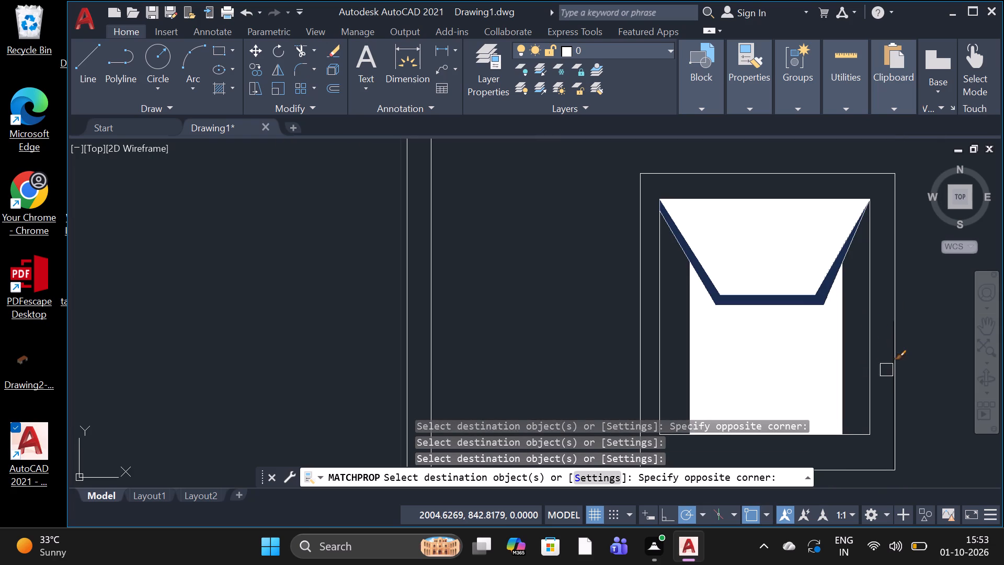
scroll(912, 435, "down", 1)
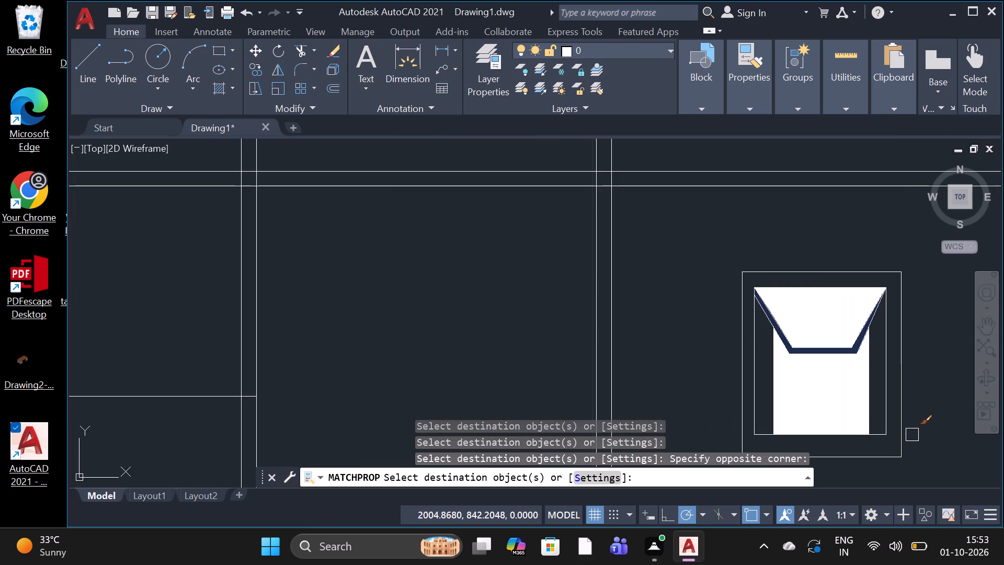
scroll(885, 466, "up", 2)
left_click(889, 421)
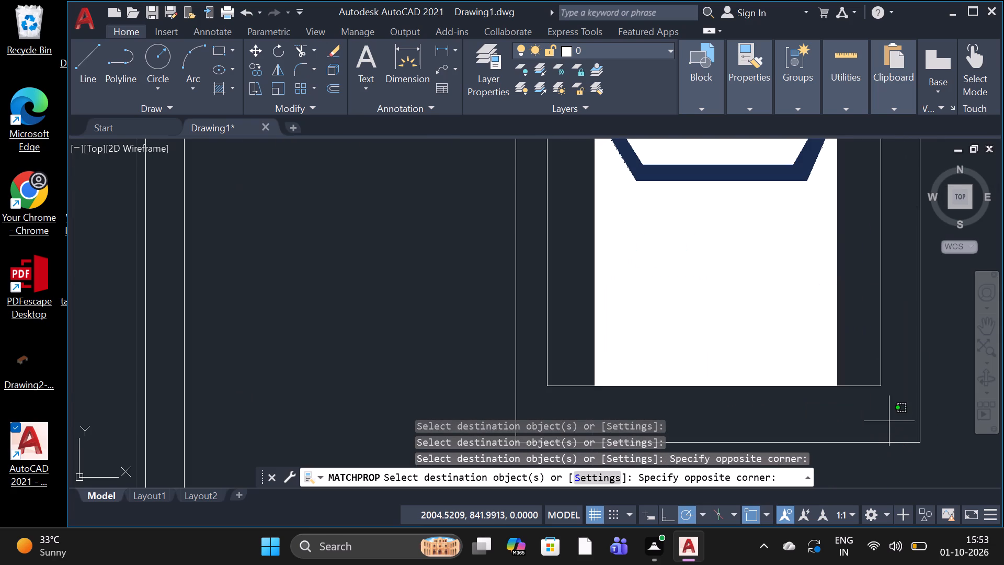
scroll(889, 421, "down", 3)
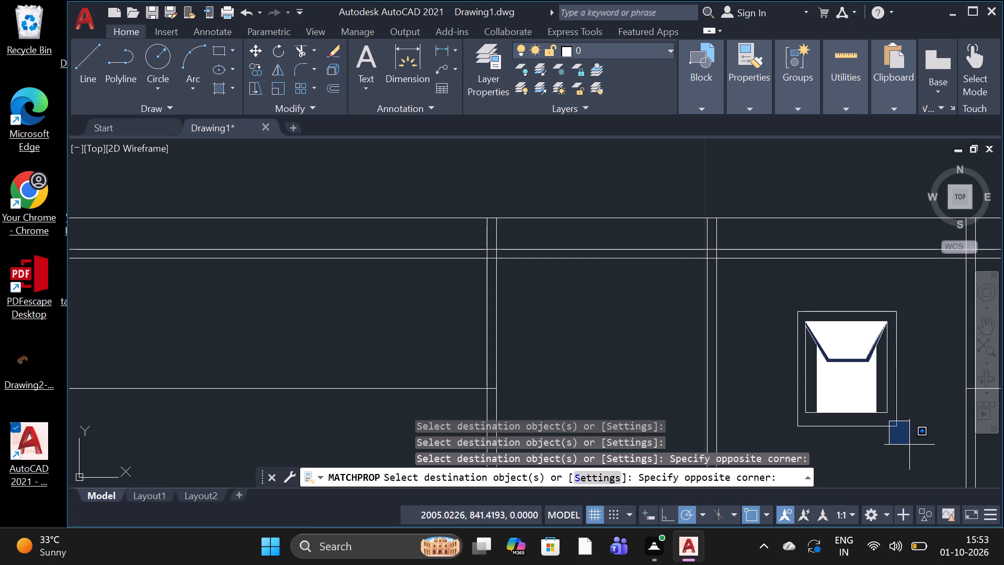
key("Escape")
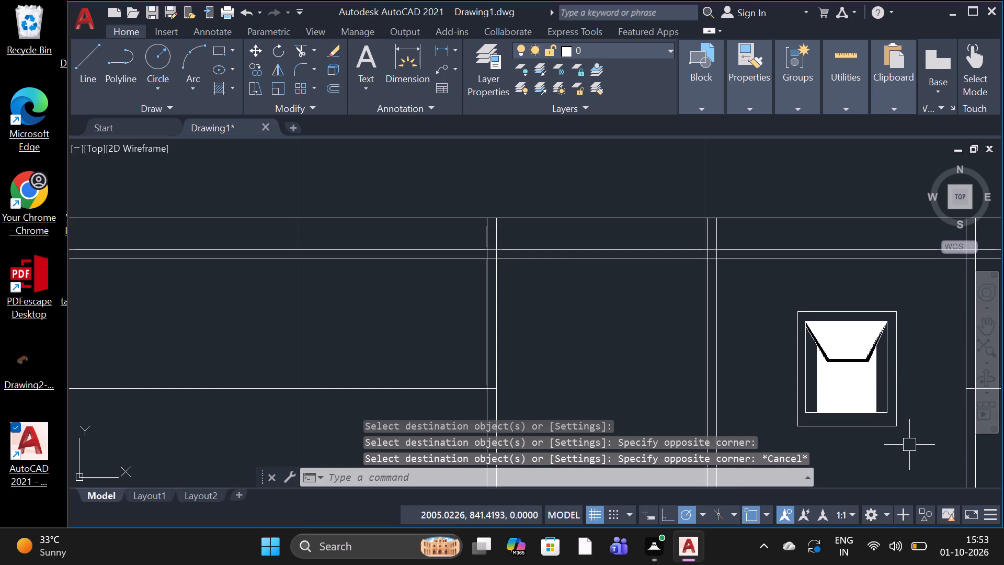
Start a hatch, switch its colour to Use Current and back to black (0,0,0), and choose the frame between the two rectangles.
key("h")
key("Return")
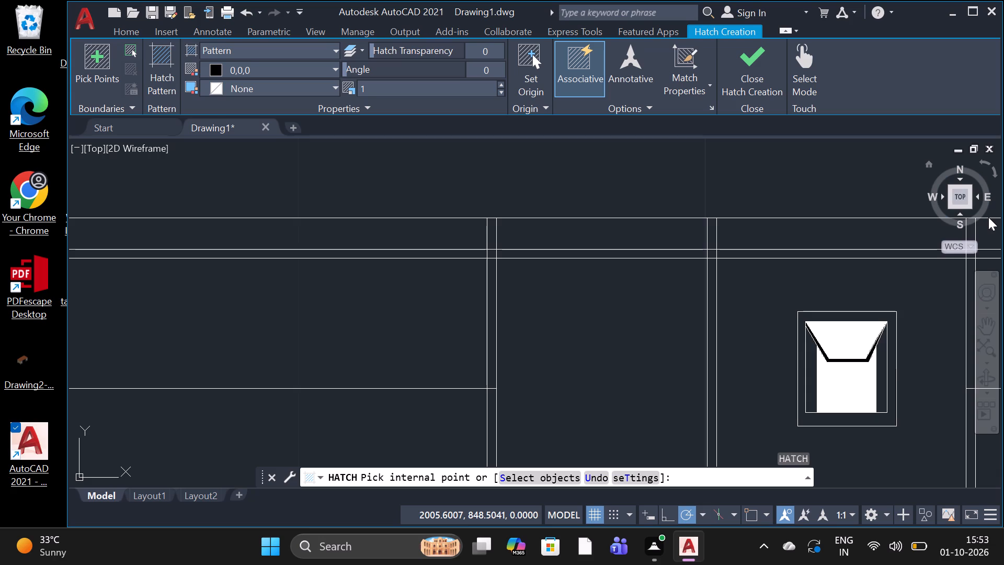
left_click(243, 67)
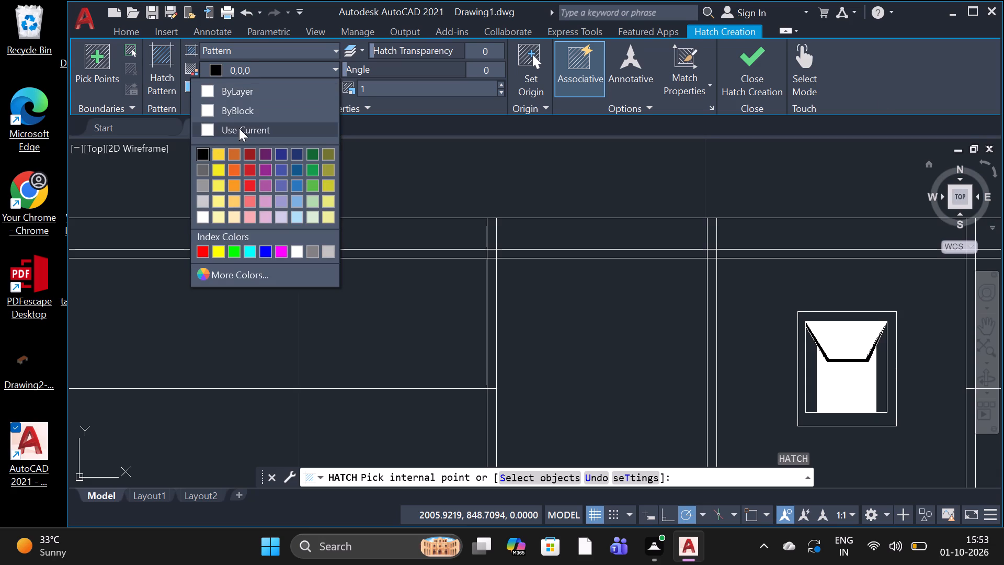
left_click(242, 128)
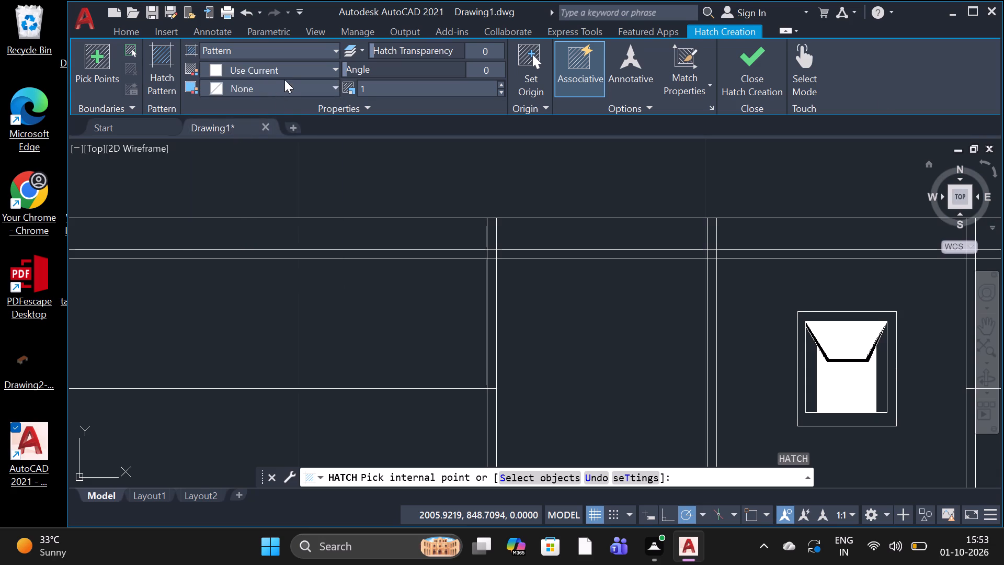
left_click(291, 67)
left_click(203, 150)
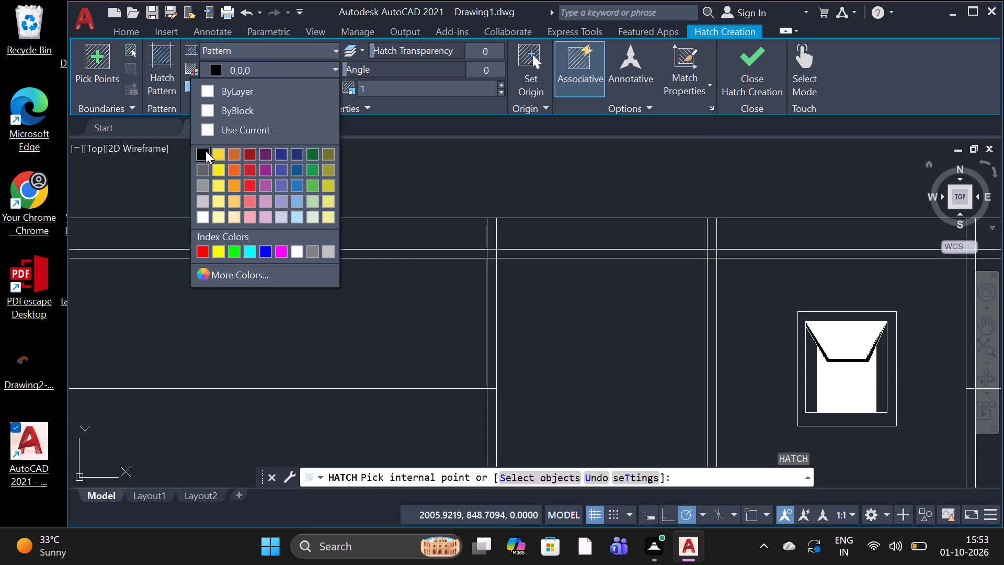
triple_click(816, 421)
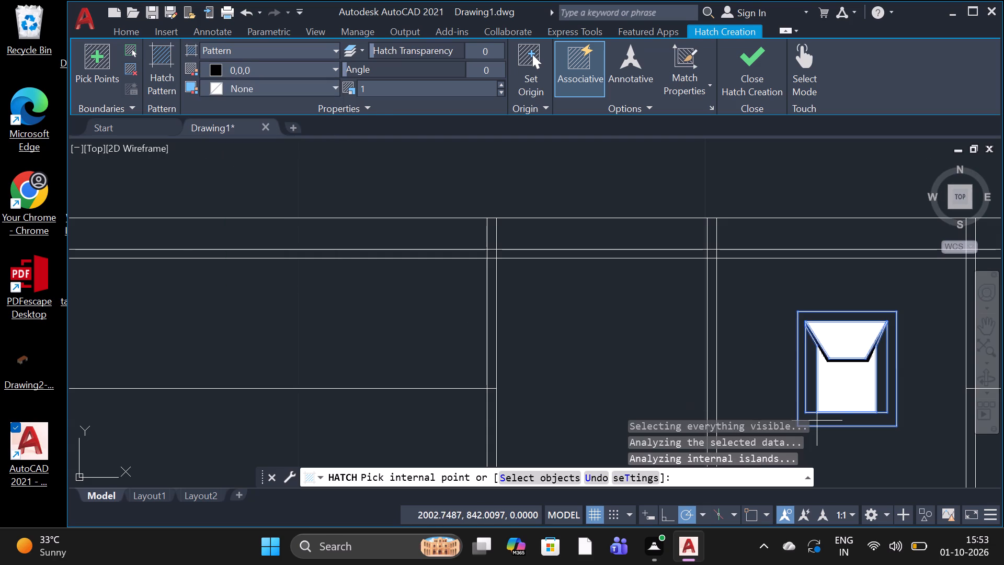
left_click(817, 421)
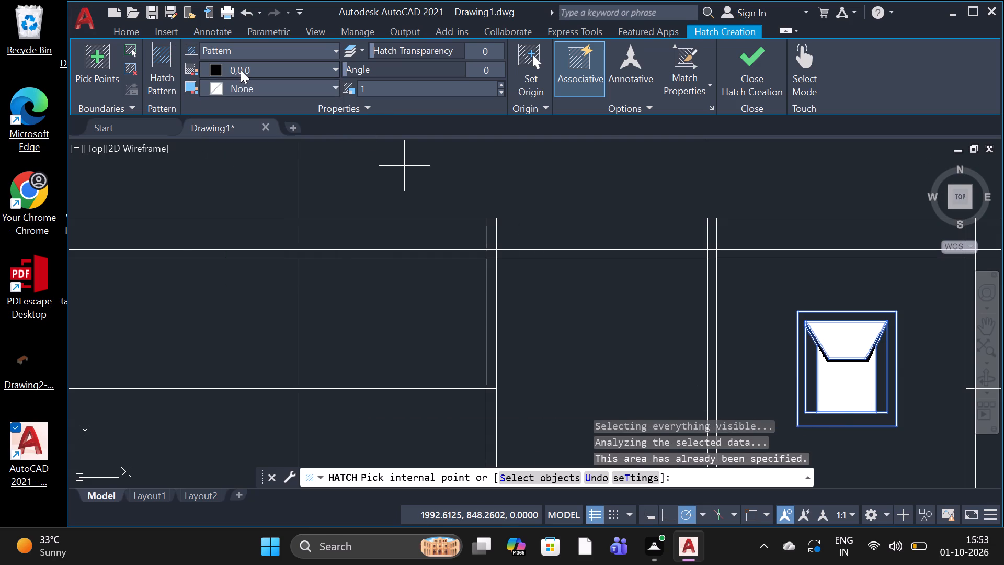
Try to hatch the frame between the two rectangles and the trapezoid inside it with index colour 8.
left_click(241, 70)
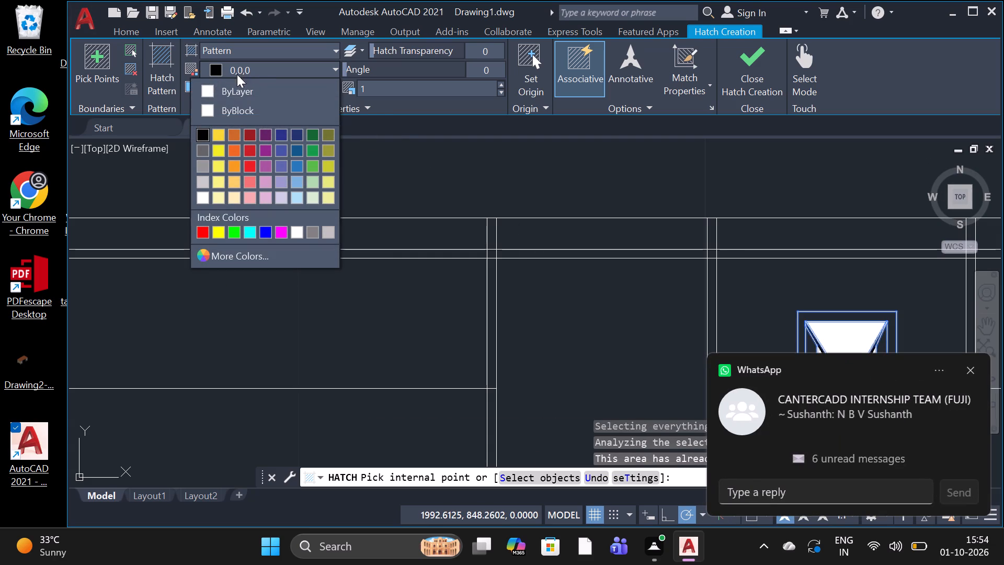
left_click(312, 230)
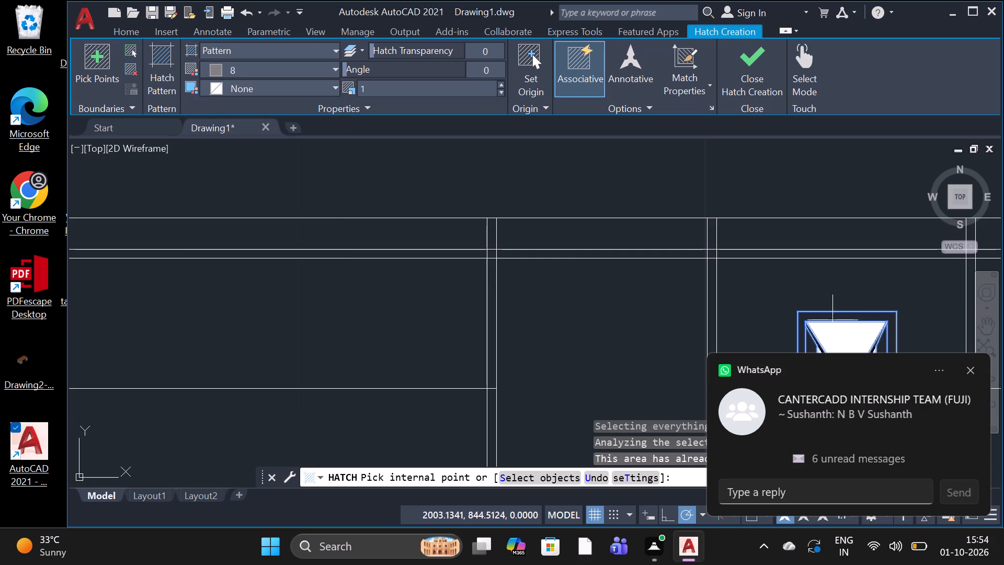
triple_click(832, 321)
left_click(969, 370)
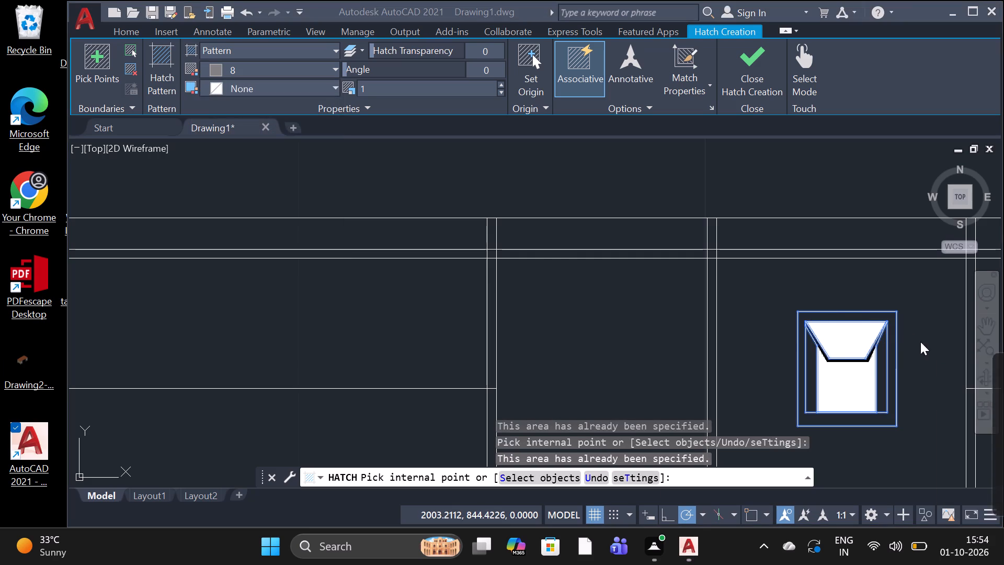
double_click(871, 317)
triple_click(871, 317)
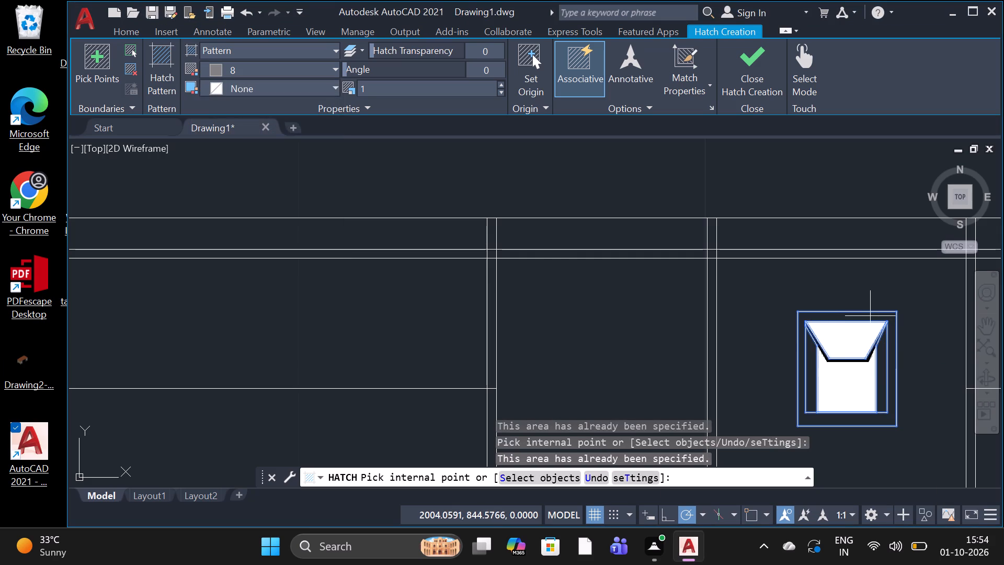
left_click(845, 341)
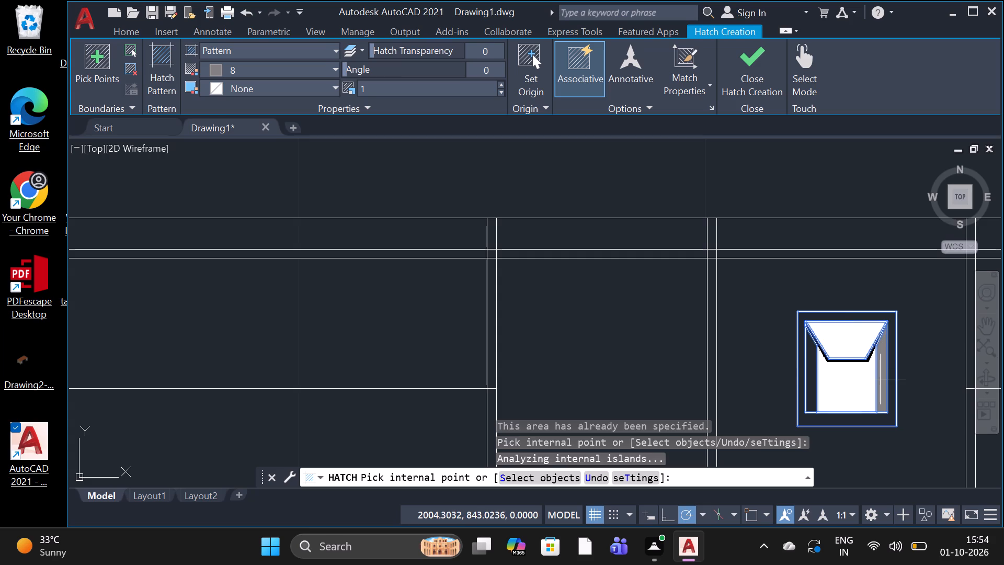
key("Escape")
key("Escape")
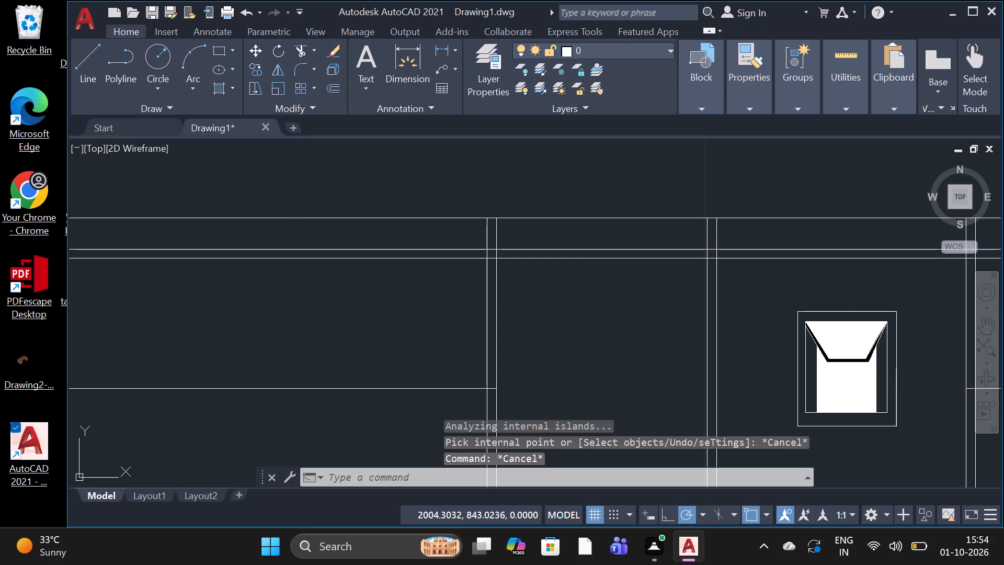
Undo the recent property matches and the series of hatch, line and rectangle attempts around the framed shape.
key("ctrl+z")
key("ctrl+z")
key("ctrl+z")
key("ctrl+z")
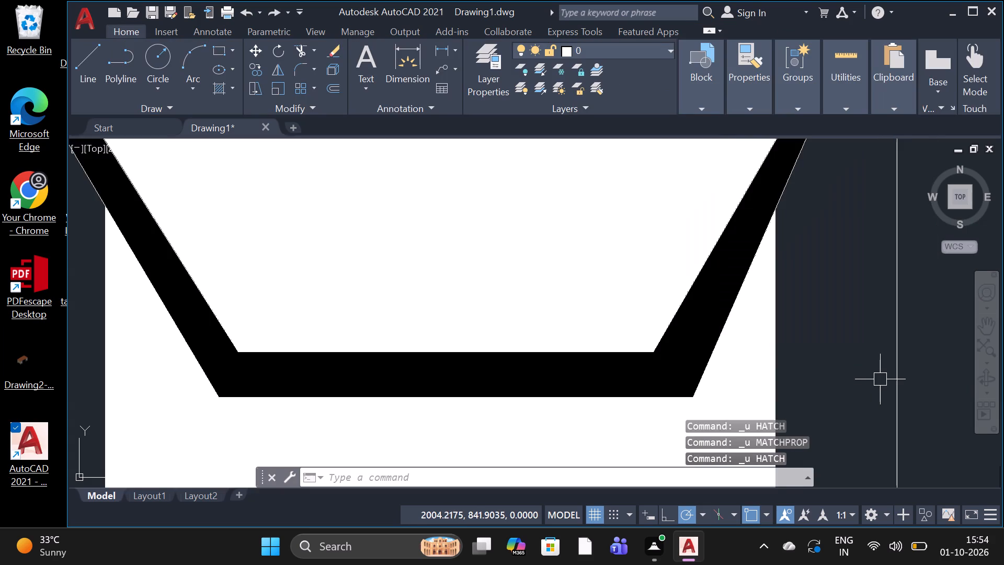
key("ctrl+z")
key("ctrl+z")
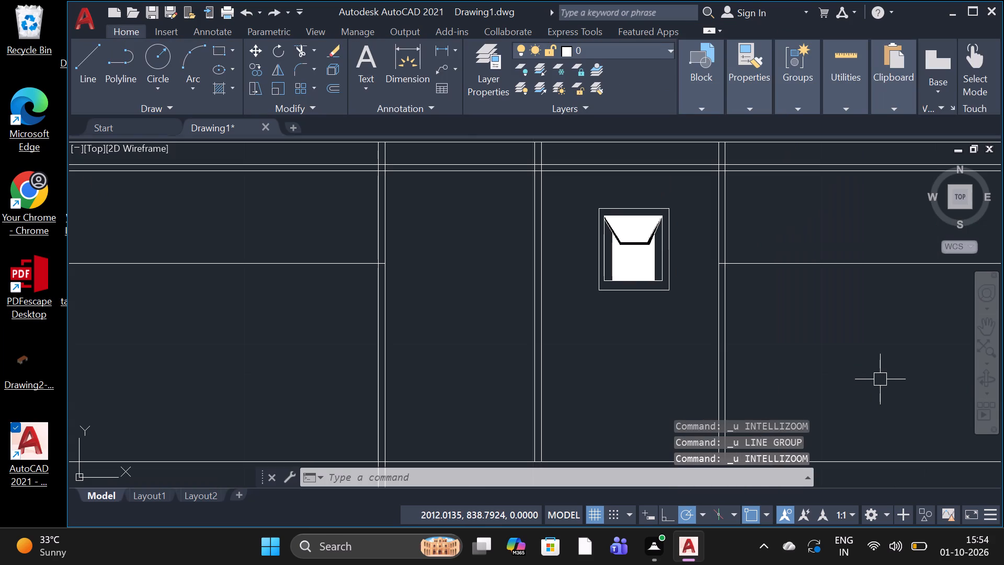
key("ctrl+z")
key("ctrl+z")
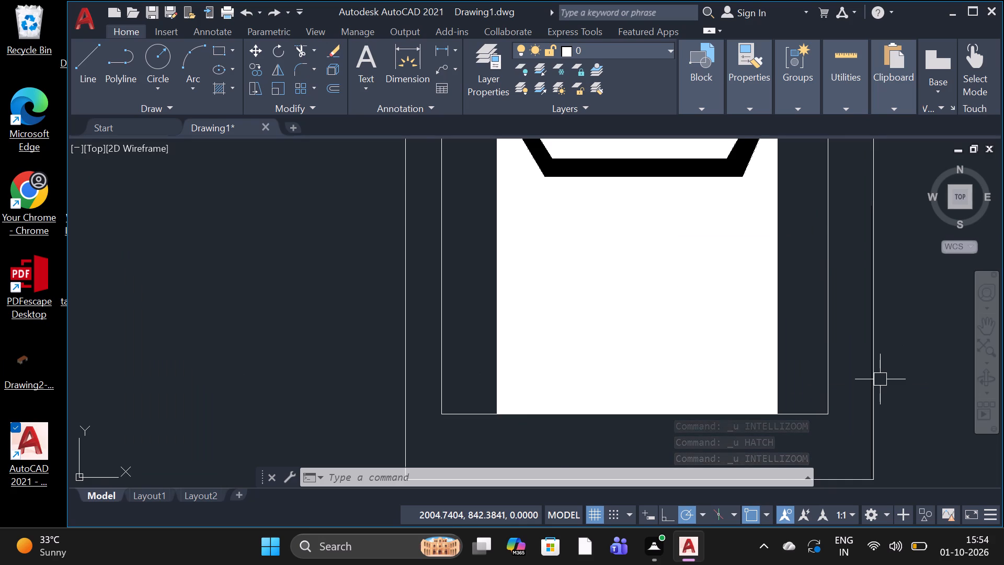
key("ctrl+z")
key("ctrl+z")
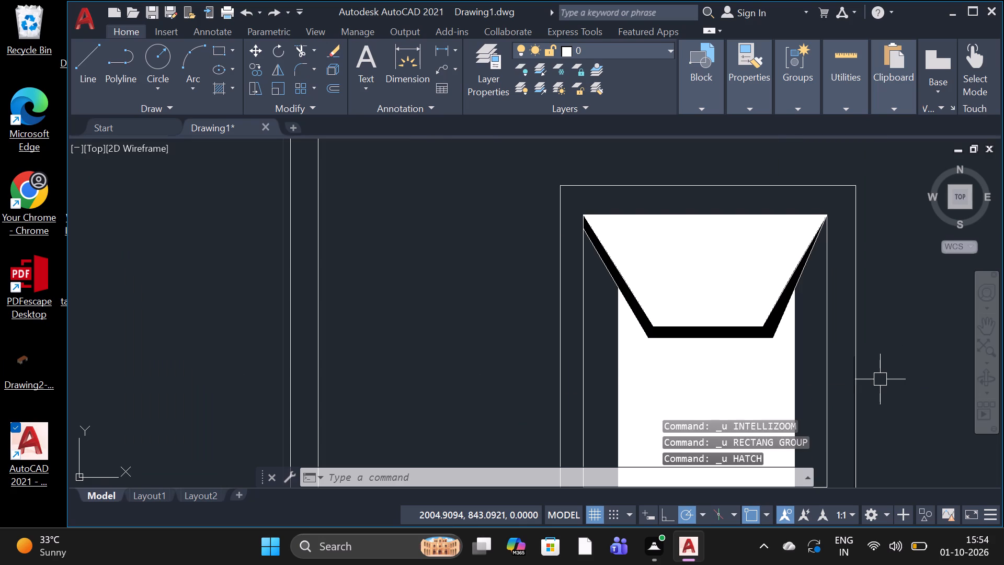
key("ctrl+z")
key("ctrl+z")
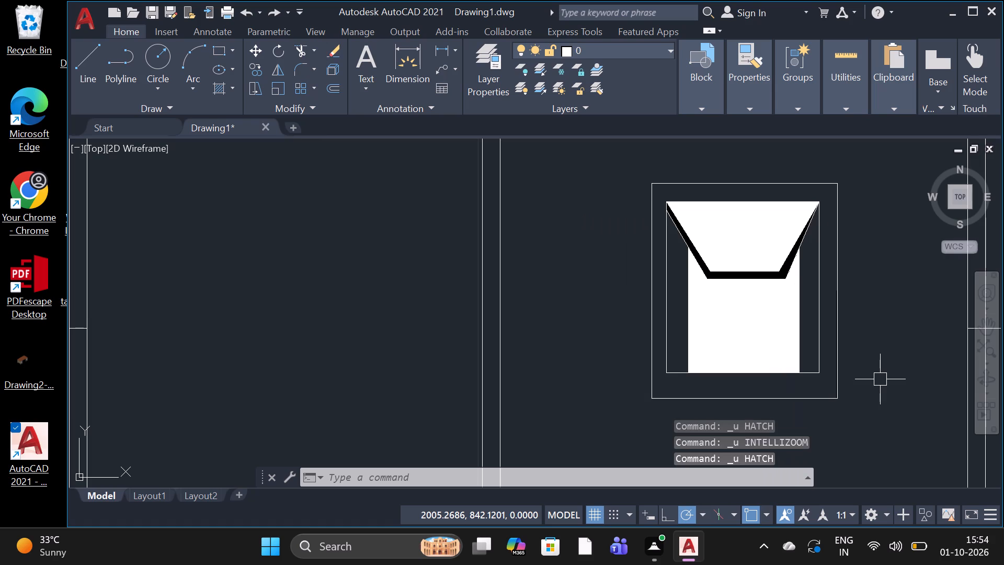
key("ctrl+z")
key("ctrl+z")
key("ctrl+z")
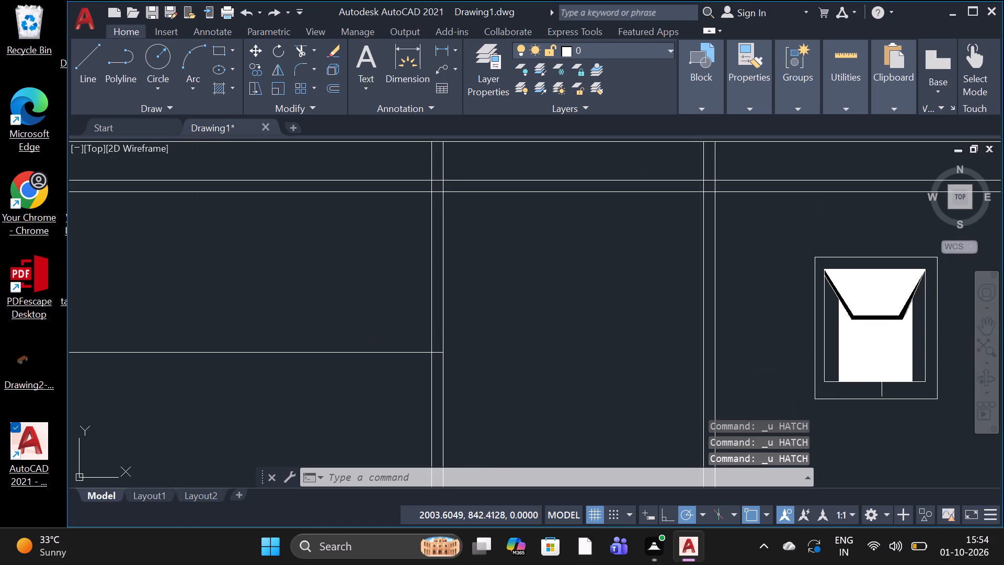
Undo further through the white hatches, outer rectangle, trims and black band hatch, back to the shape's plain outlines.
key("ctrl+z")
key("ctrl+z")
key("ctrl+z")
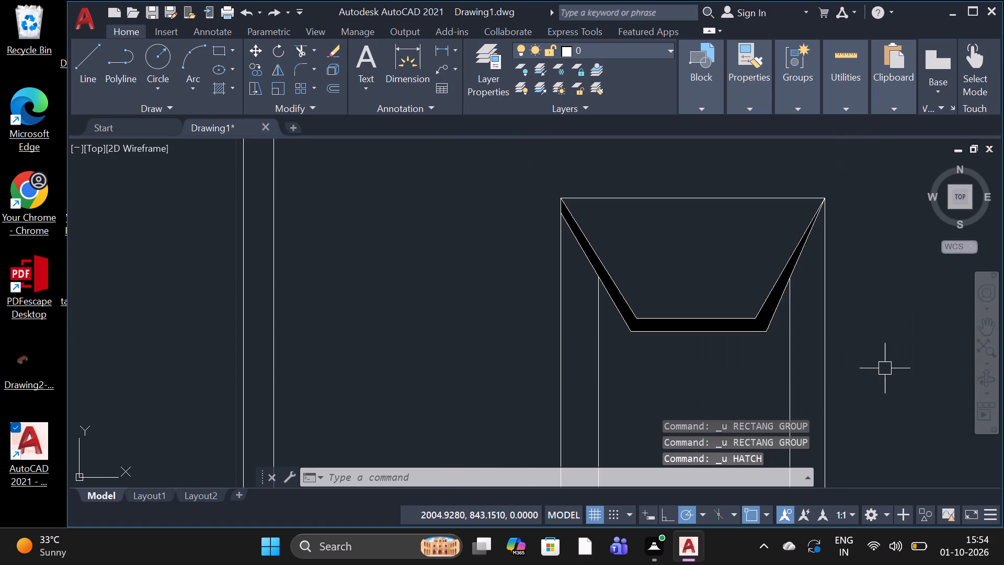
key("ctrl+z")
key("ctrl+z")
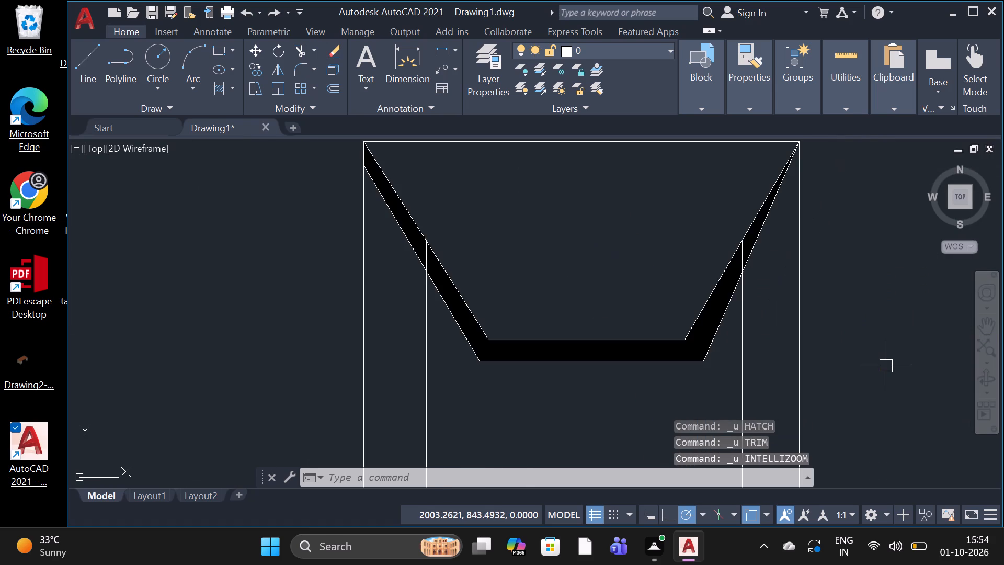
key("ctrl+z")
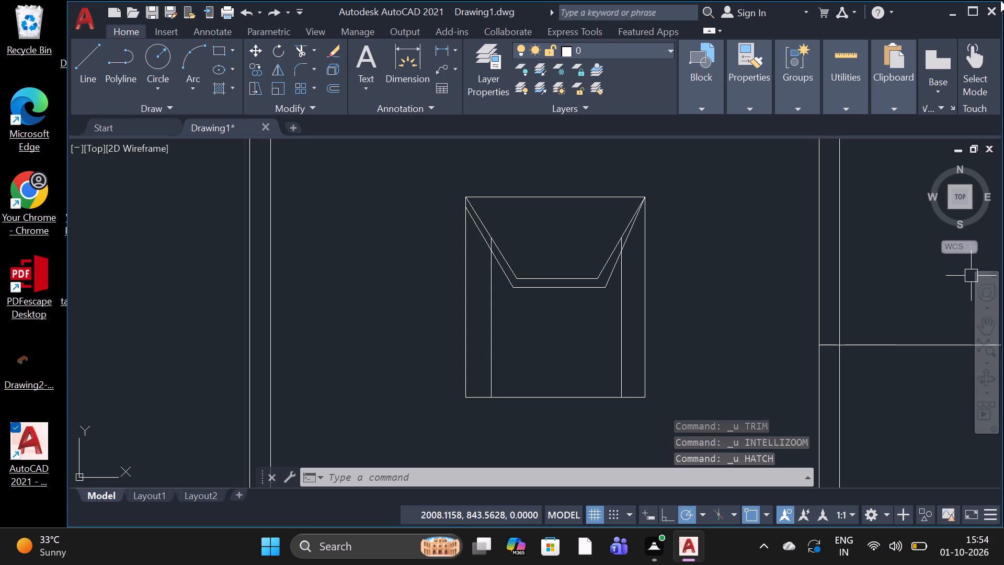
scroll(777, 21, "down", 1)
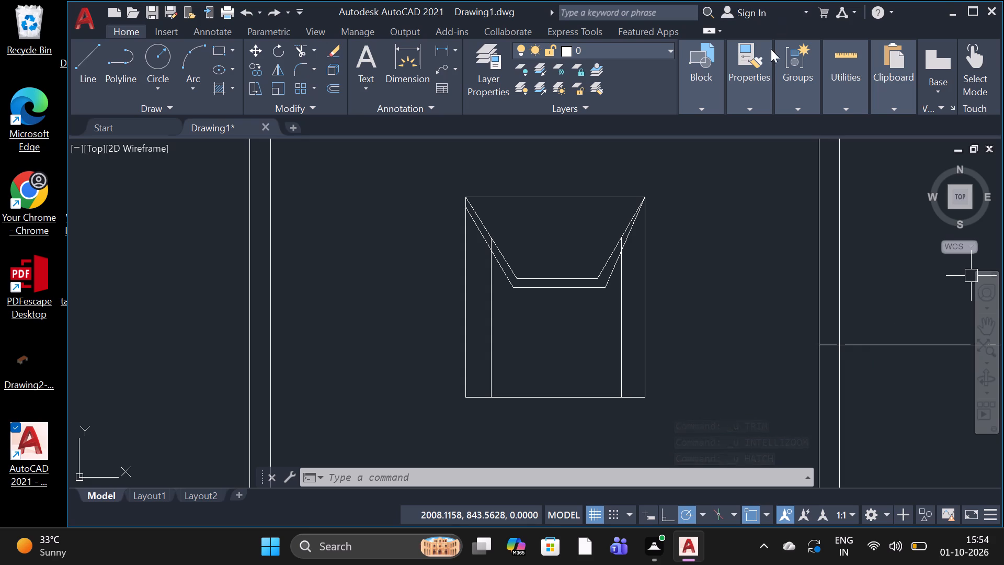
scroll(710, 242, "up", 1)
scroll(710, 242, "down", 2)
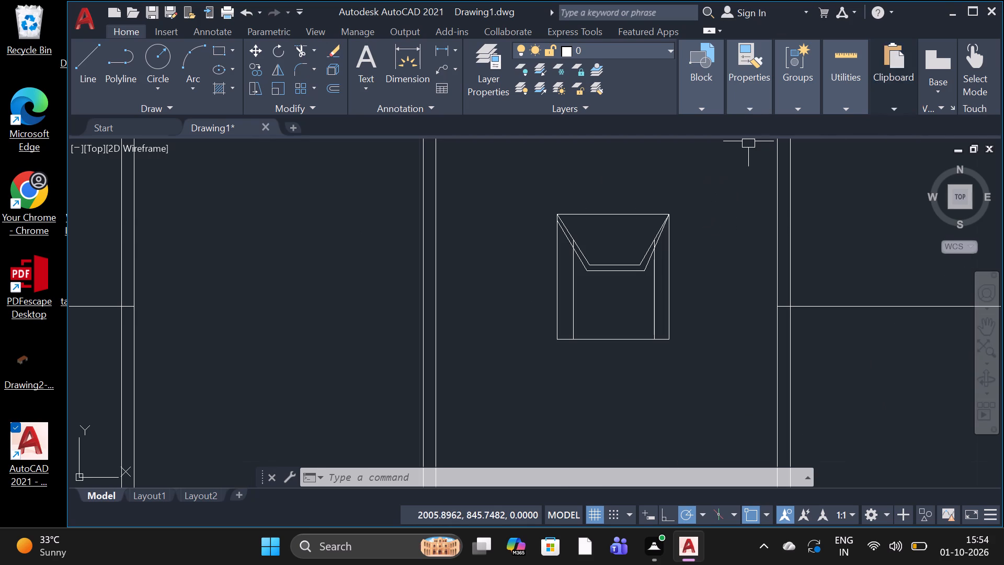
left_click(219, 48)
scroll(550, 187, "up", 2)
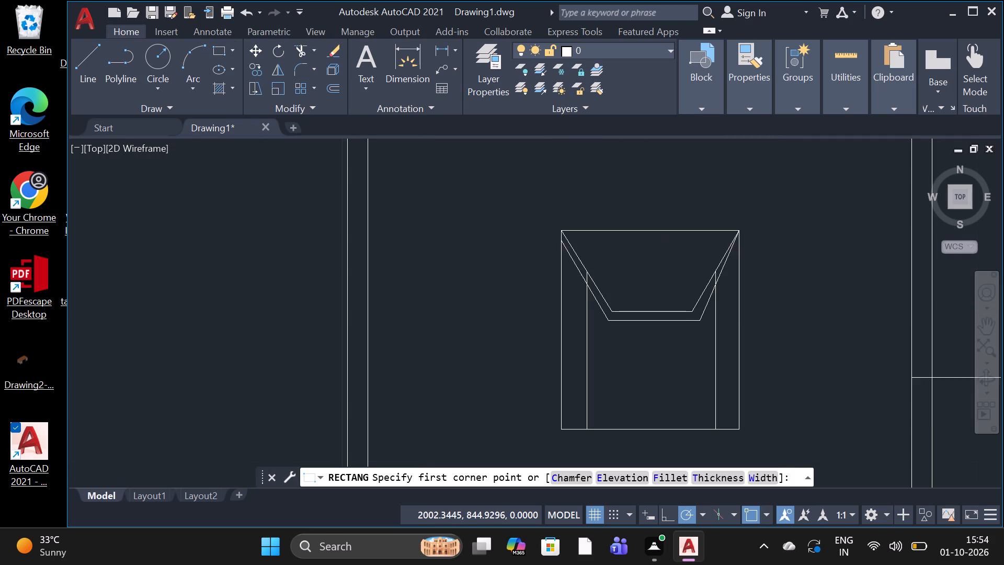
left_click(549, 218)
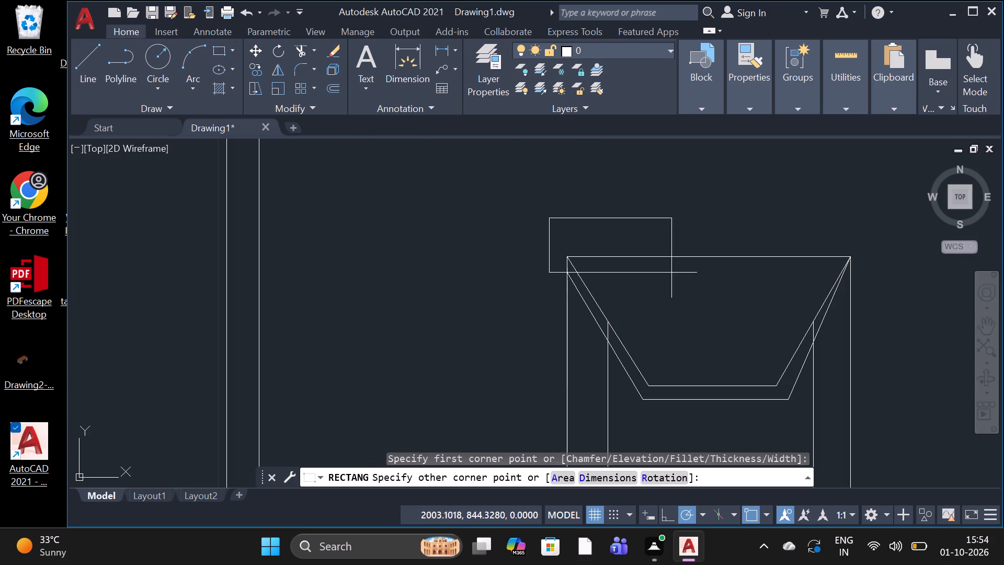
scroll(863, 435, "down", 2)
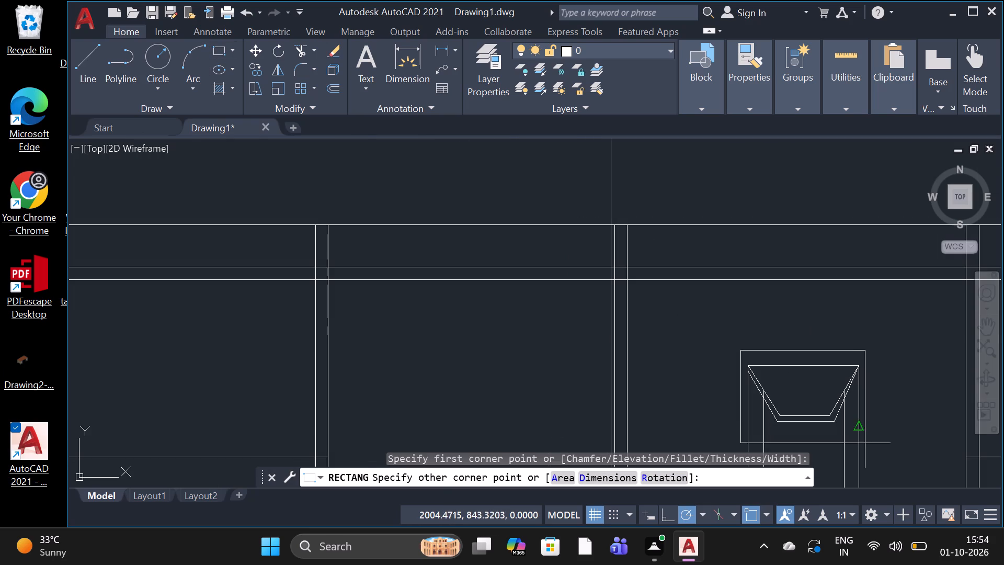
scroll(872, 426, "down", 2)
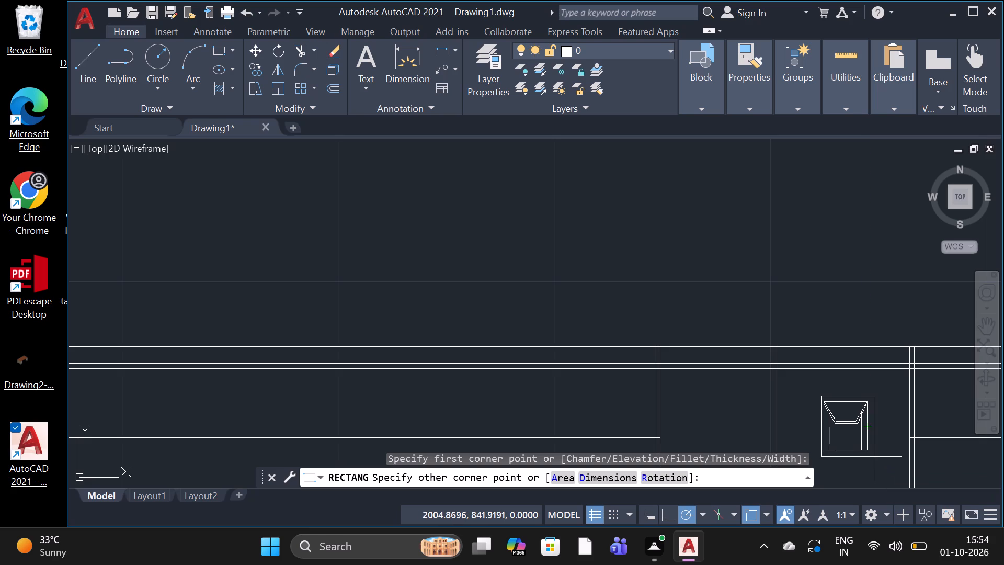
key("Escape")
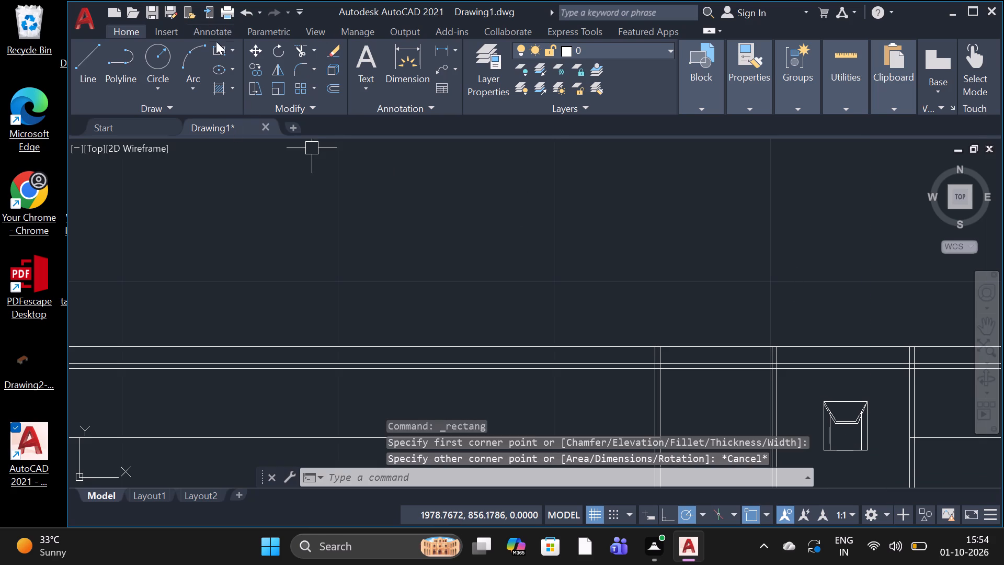
Draw a rectangle around the trapezoid-and-panel shape in the right bay, leaving a narrow, even margin on all sides.
left_click(221, 51)
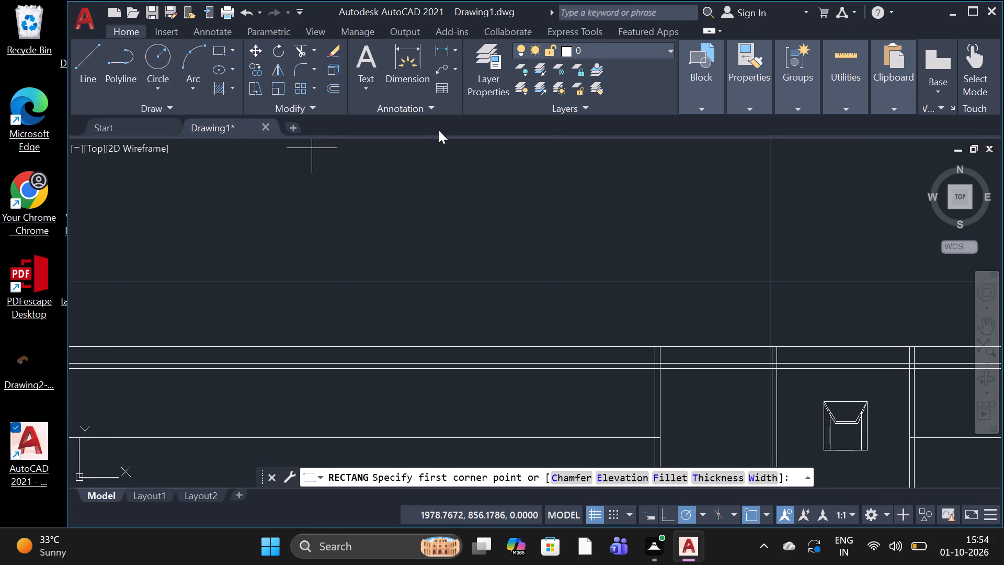
scroll(439, 130, "down", 1)
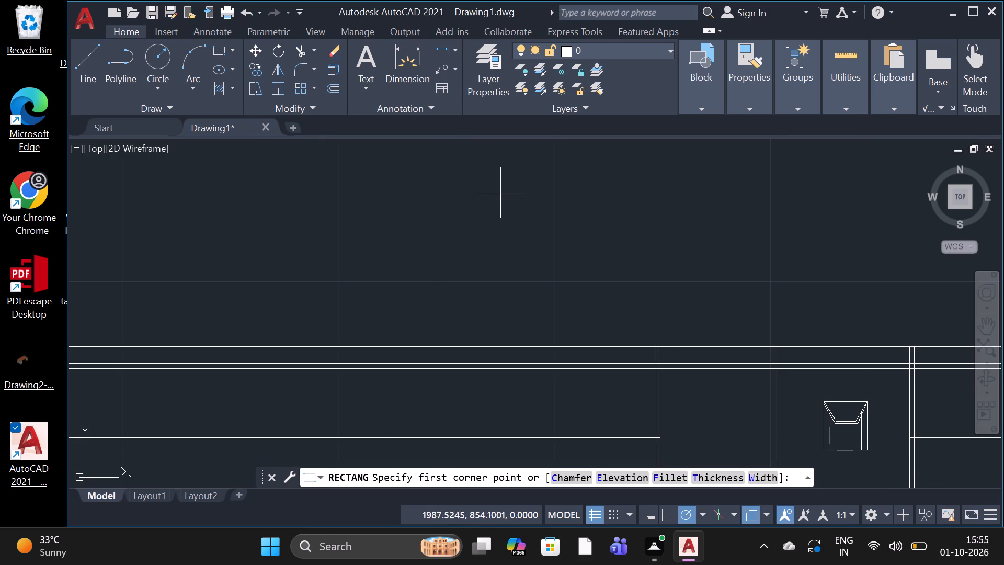
scroll(846, 423, "up", 3)
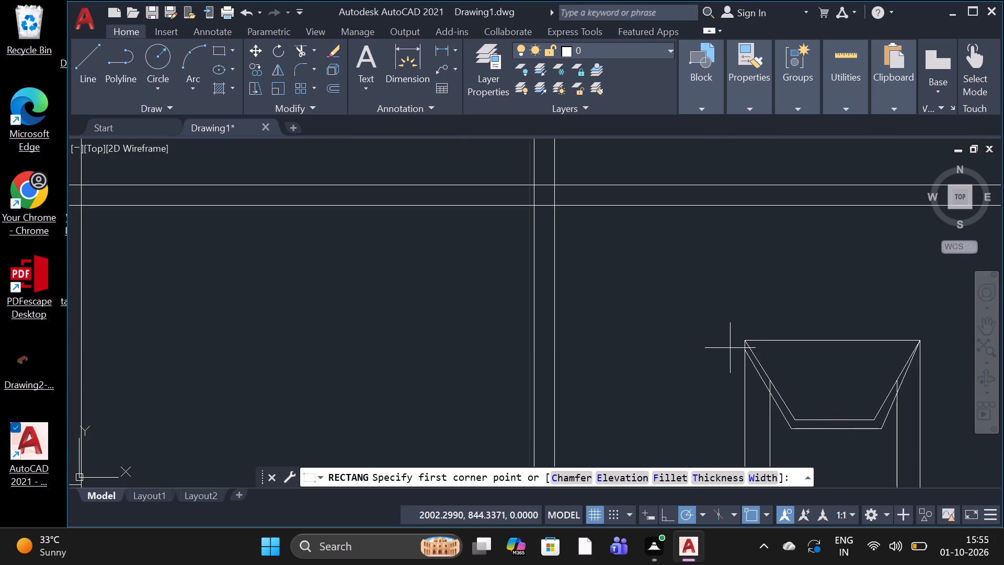
left_click(723, 321)
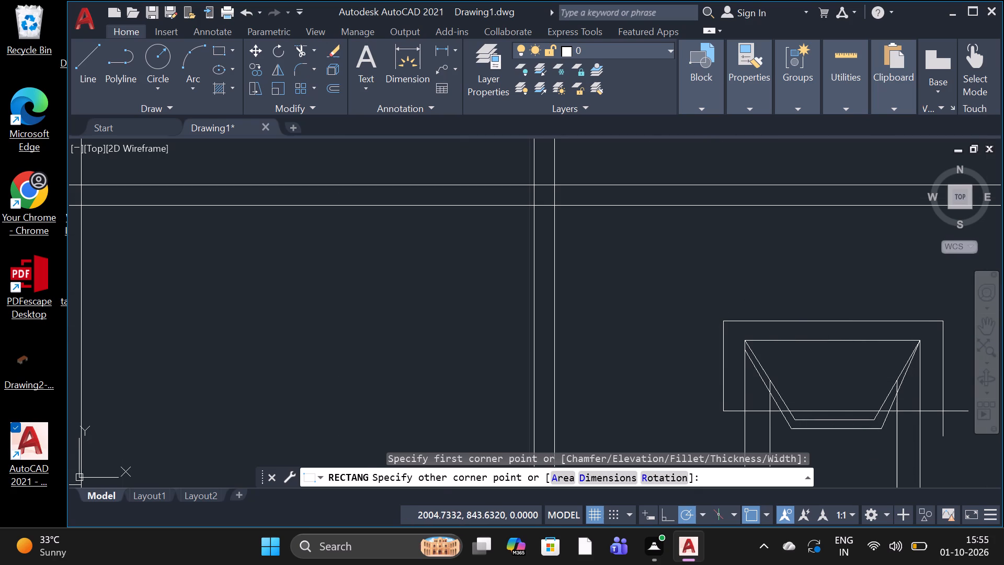
scroll(943, 411, "down", 2)
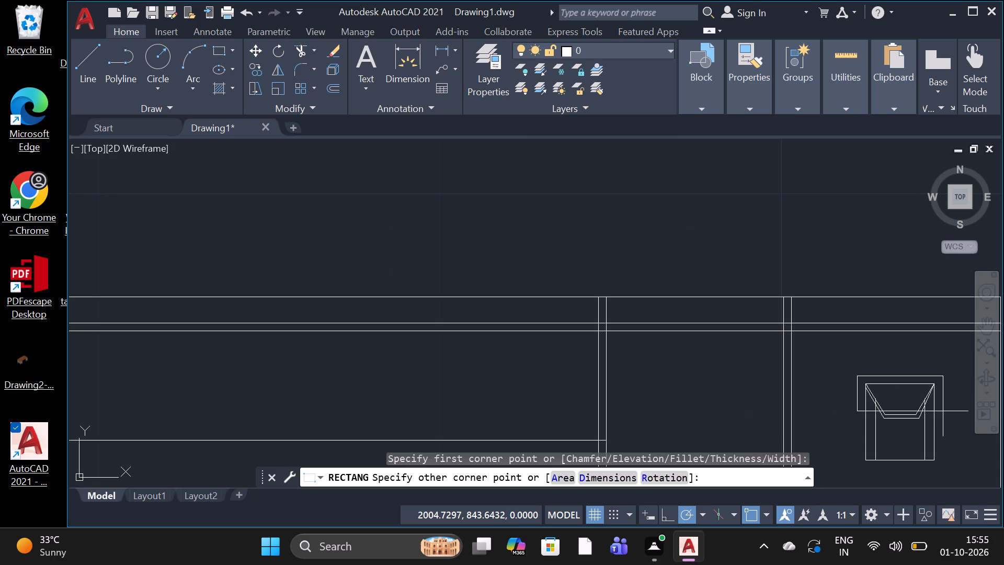
scroll(943, 411, "down", 1)
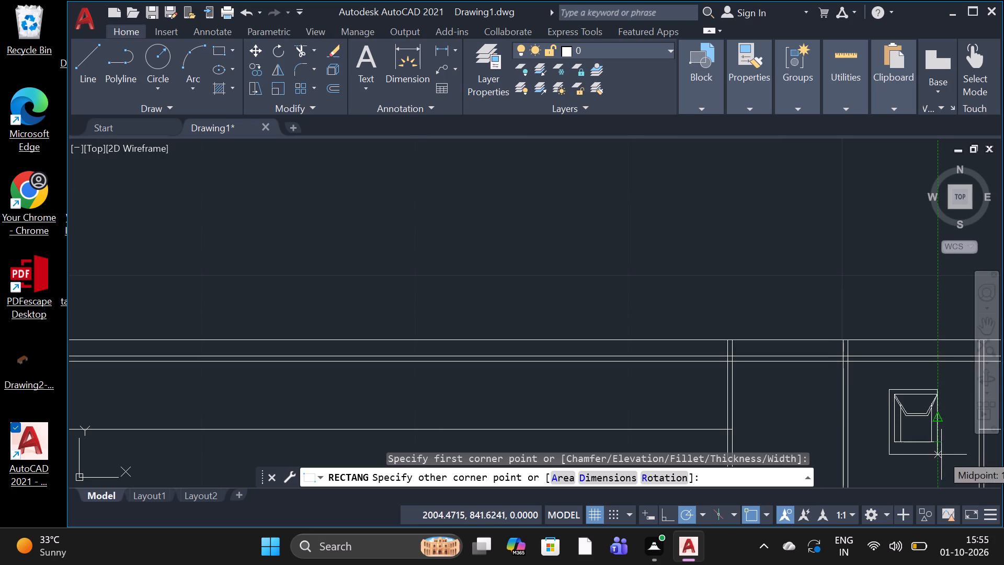
scroll(944, 451, "up", 3)
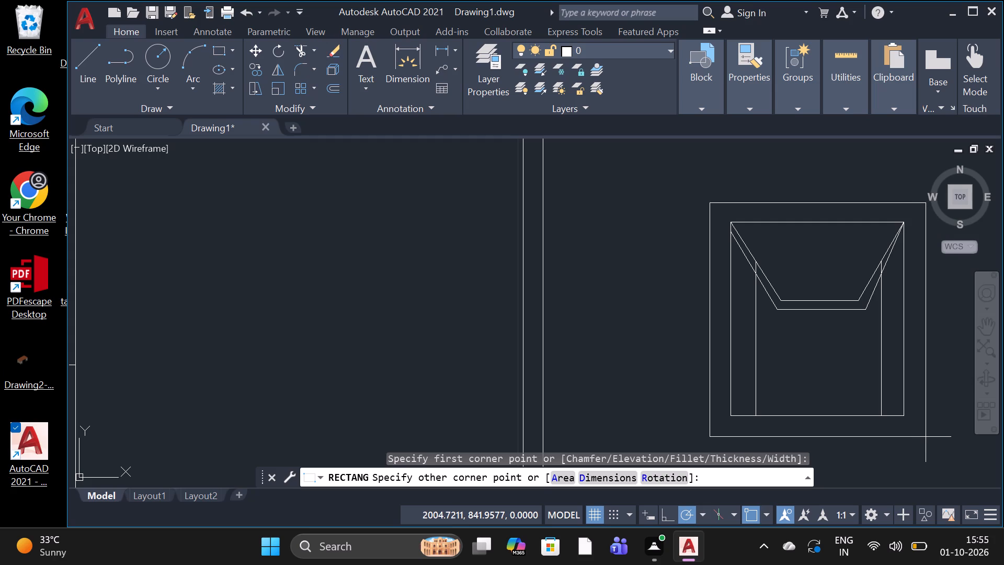
left_click(926, 437)
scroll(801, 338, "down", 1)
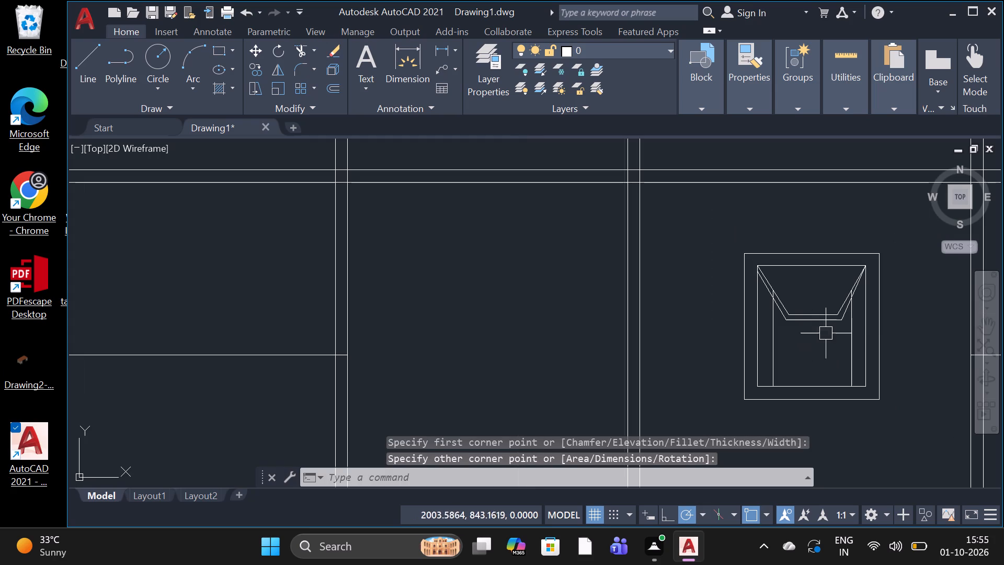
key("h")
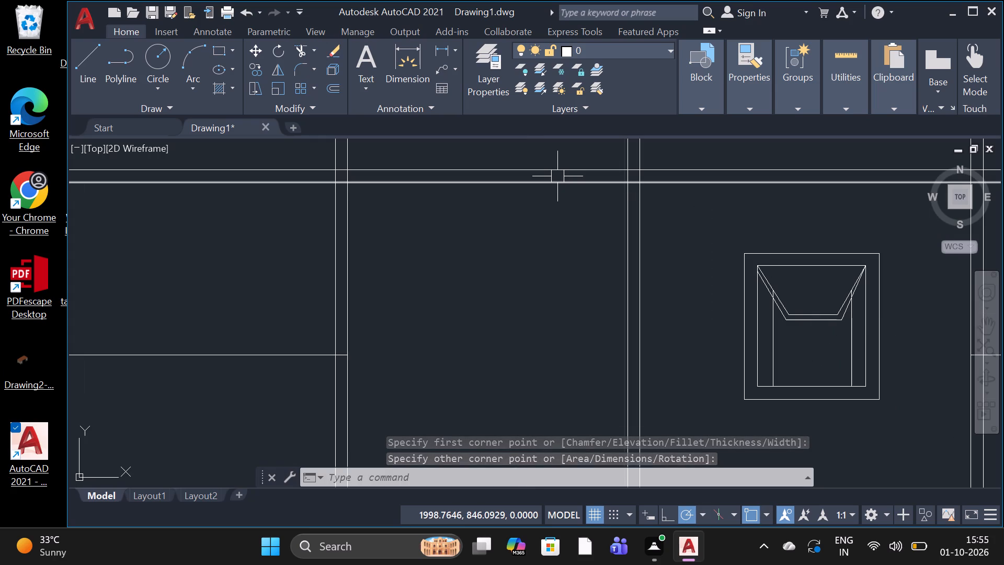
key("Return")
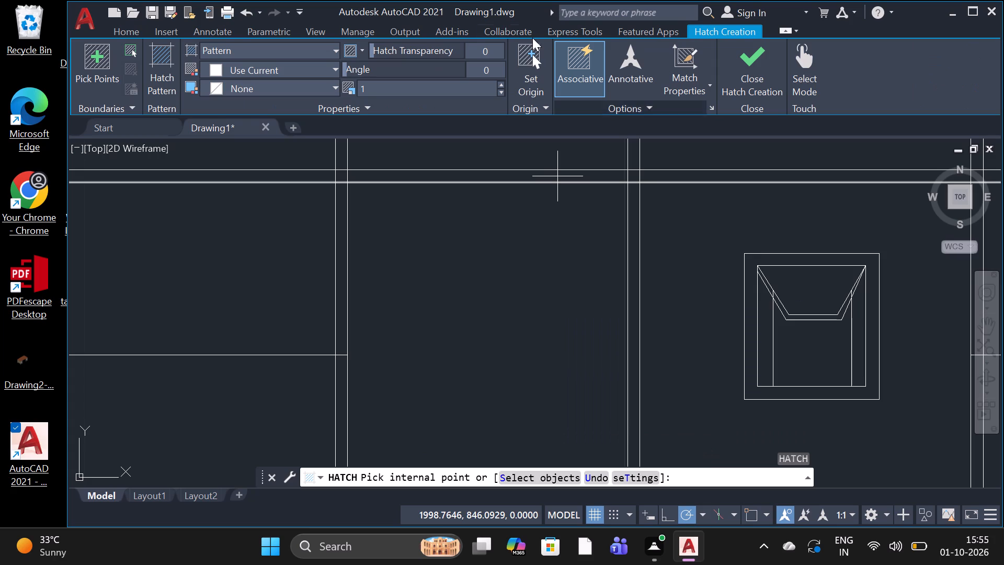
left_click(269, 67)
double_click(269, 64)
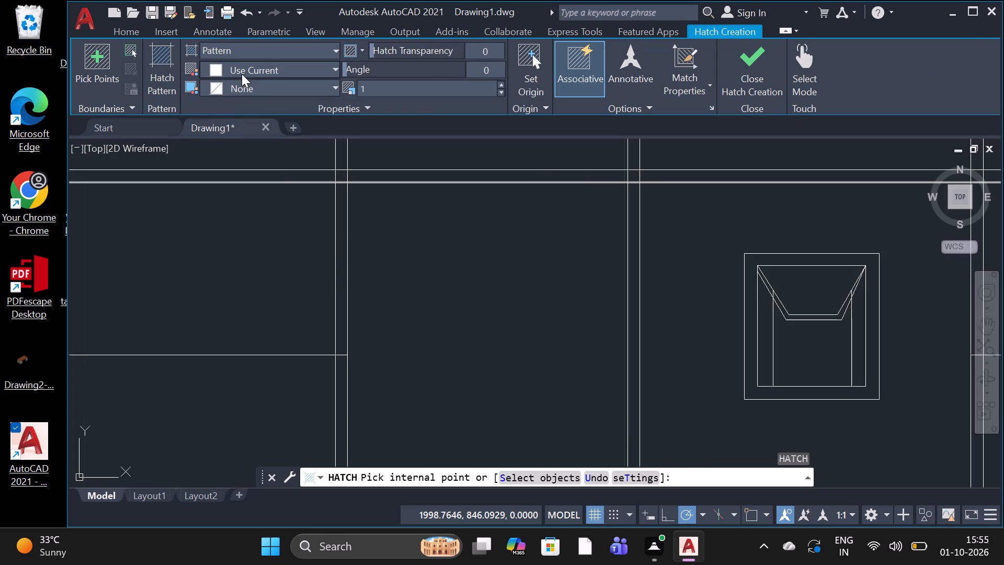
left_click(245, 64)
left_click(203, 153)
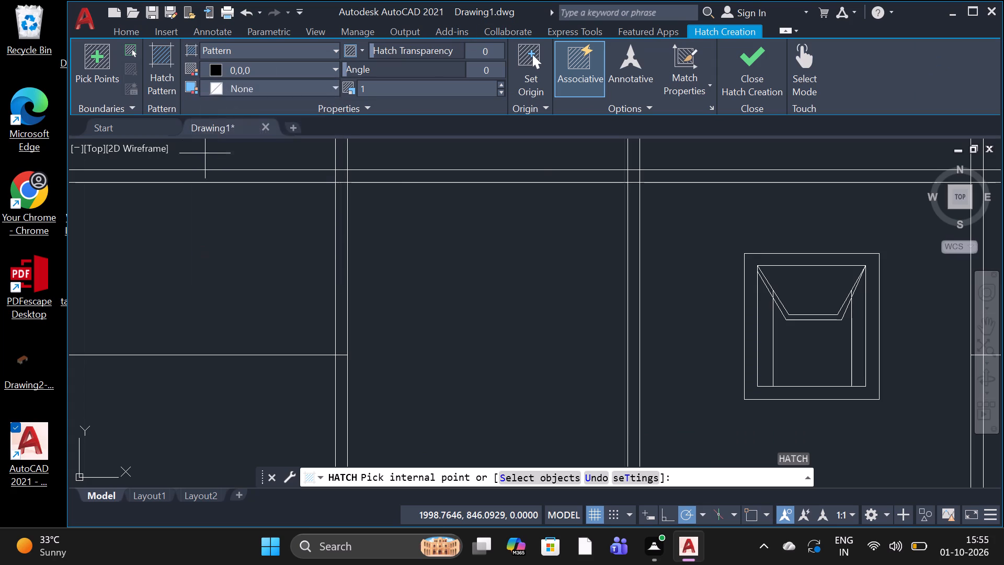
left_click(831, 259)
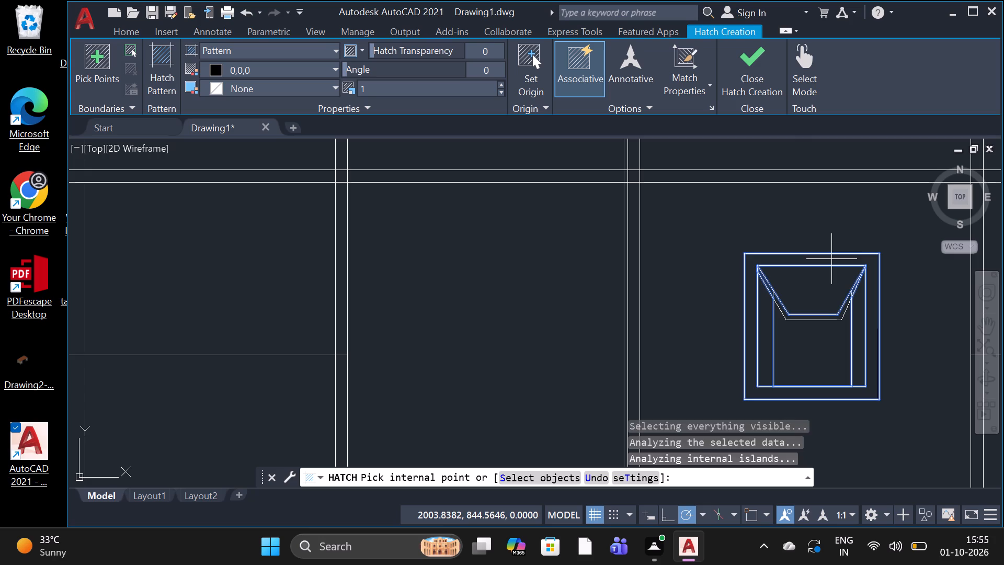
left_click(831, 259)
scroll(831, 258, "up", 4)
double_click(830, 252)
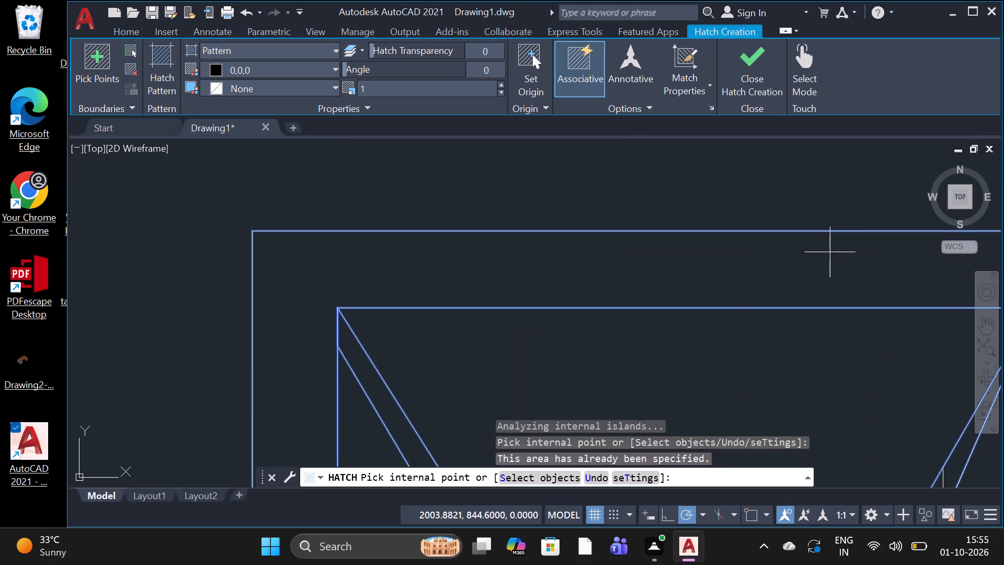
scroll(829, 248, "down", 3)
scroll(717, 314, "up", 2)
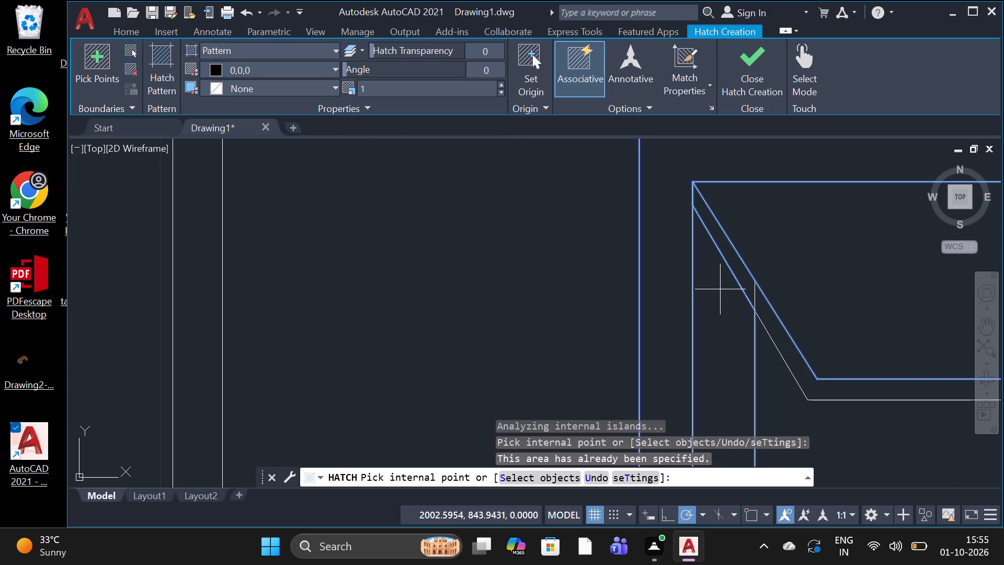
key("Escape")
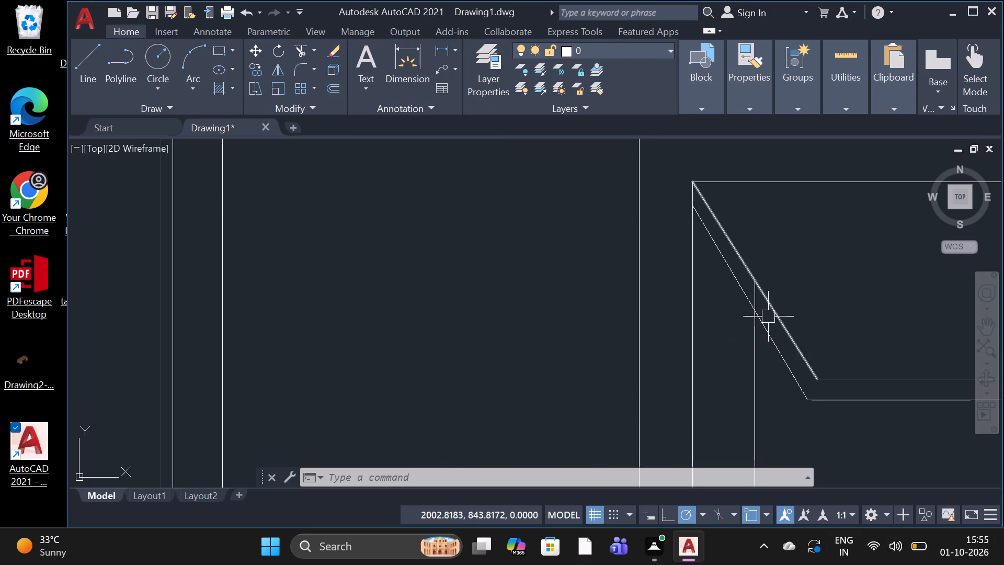
Trim the upper ends of both inner vertical lines where they run between the trapezoid's inner and outer slanted edges.
scroll(768, 314, "up", 4)
key("t")
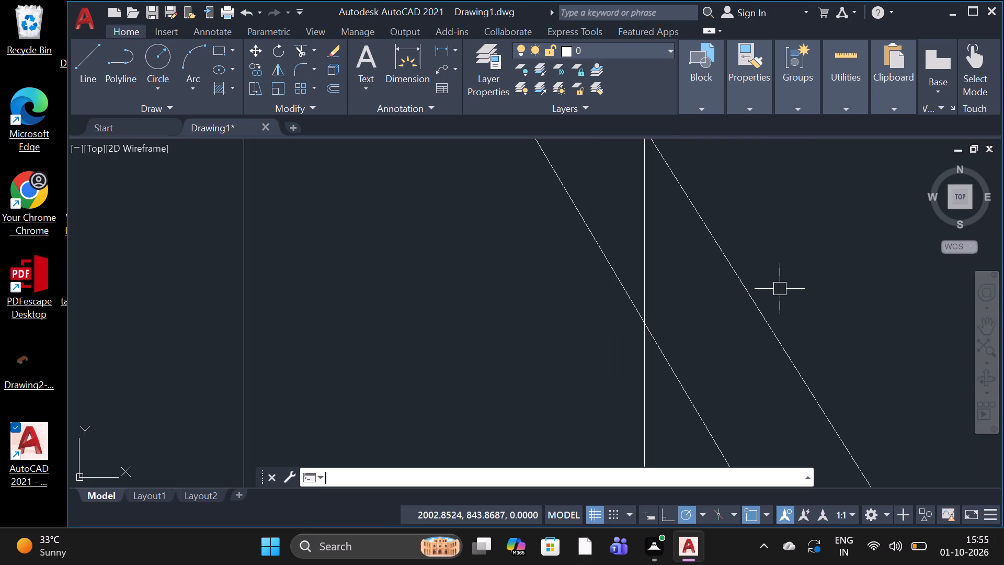
key("r")
key("space")
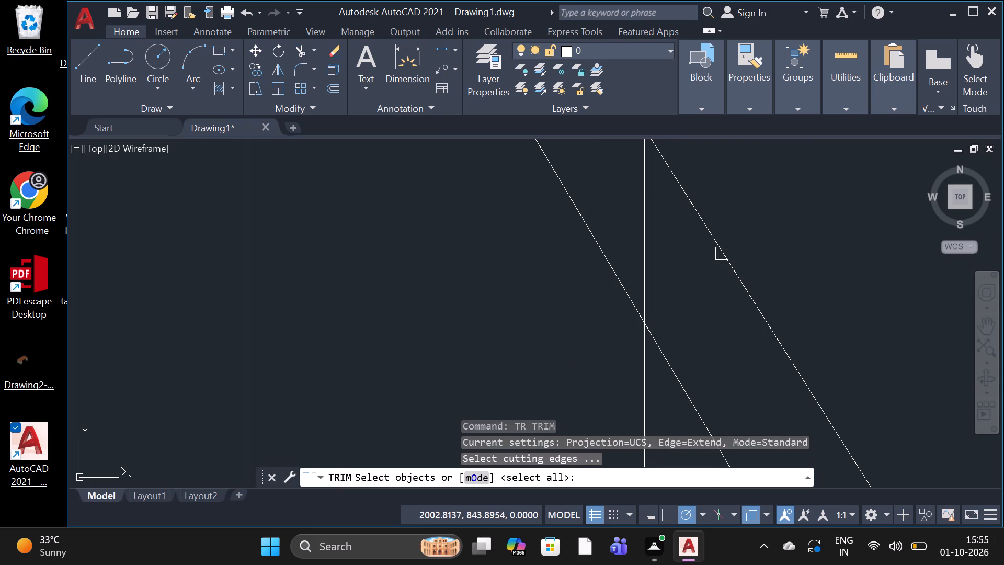
key("space")
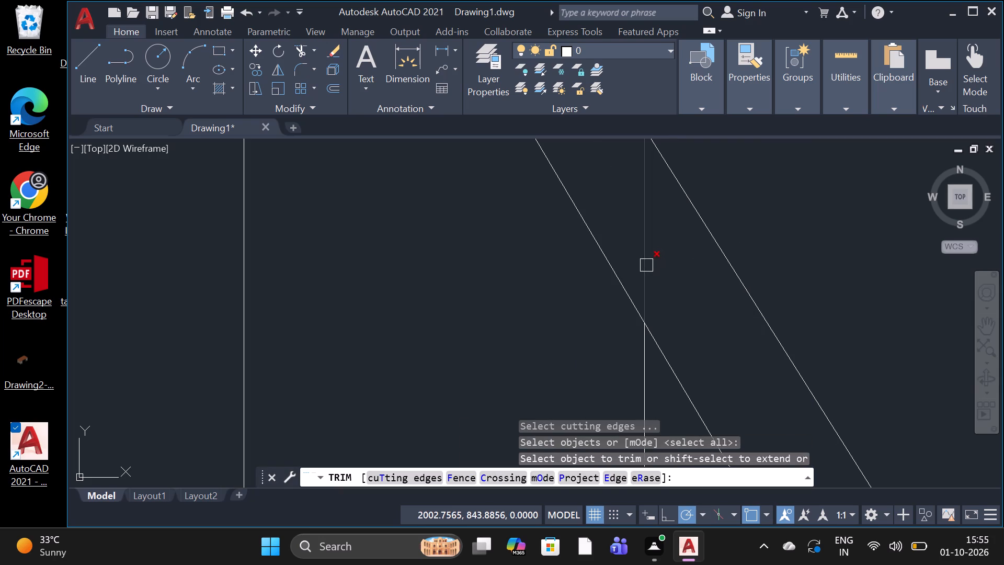
left_click(646, 265)
scroll(645, 267, "down", 3)
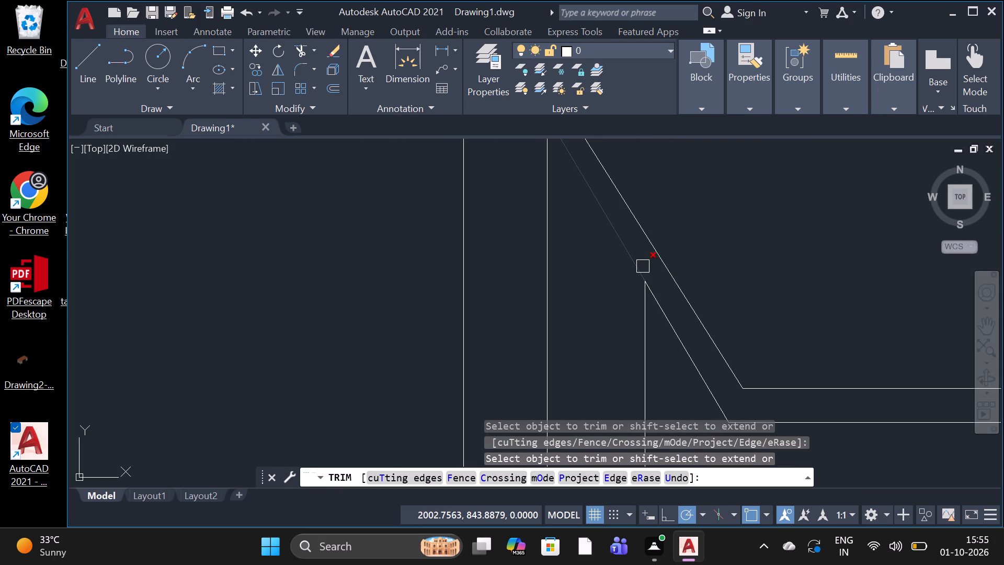
scroll(630, 266, "down", 2)
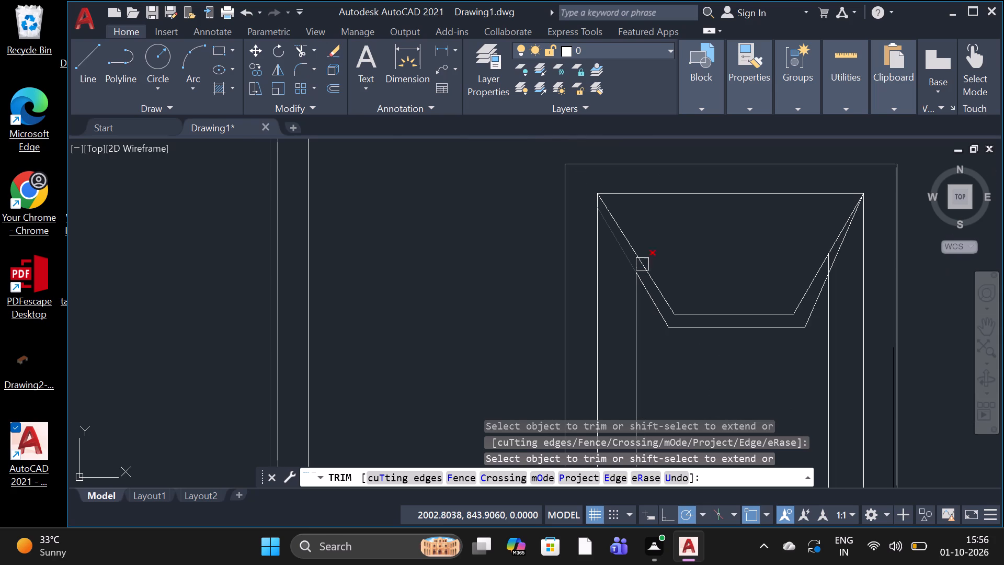
scroll(837, 252, "up", 2)
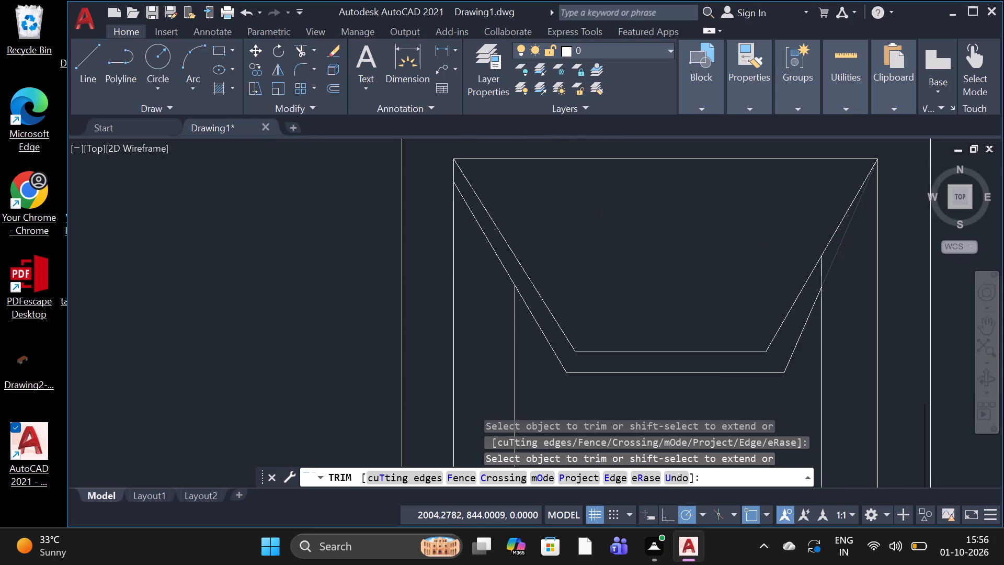
scroll(837, 252, "up", 2)
scroll(783, 329, "up", 2)
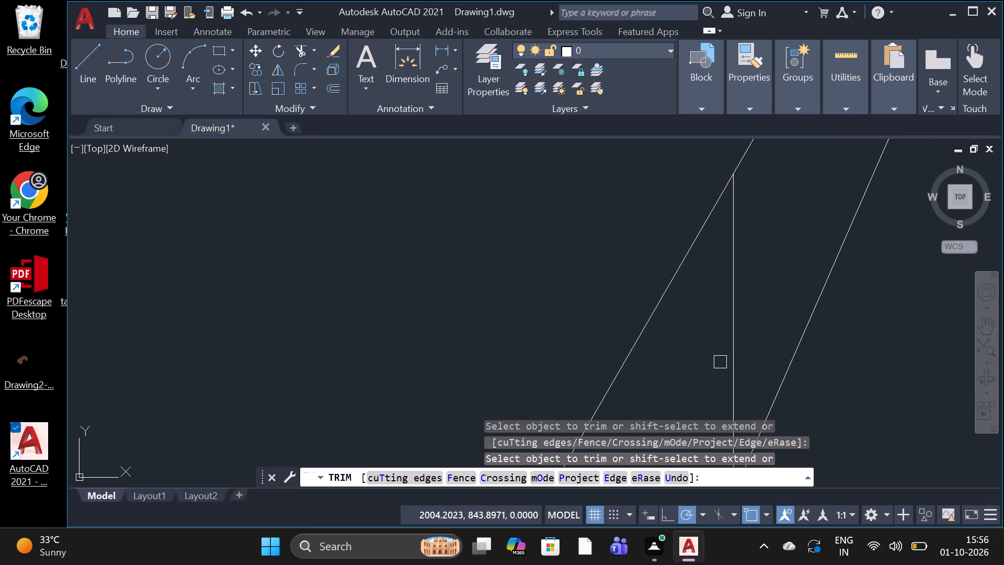
left_click(733, 335)
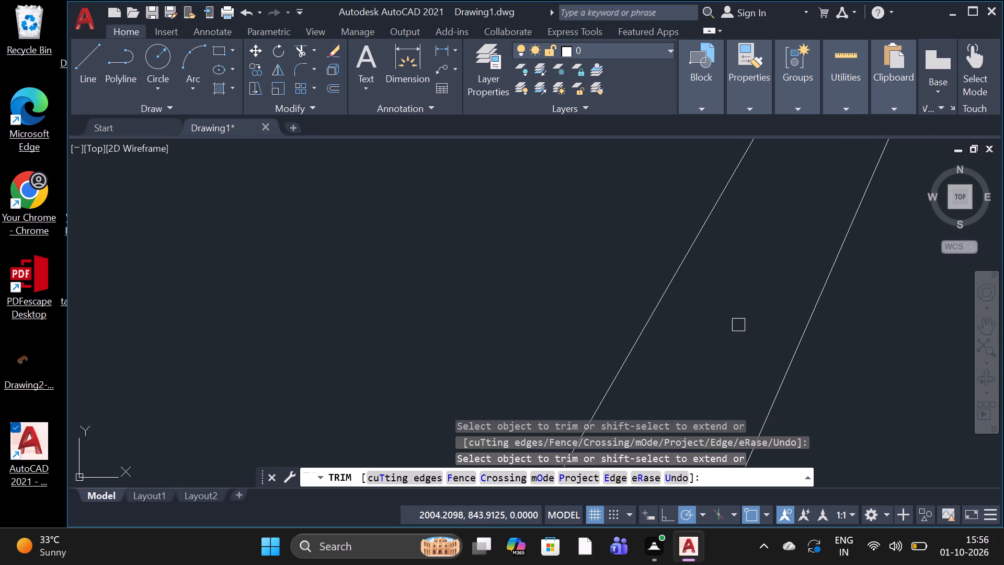
scroll(738, 325, "down", 4)
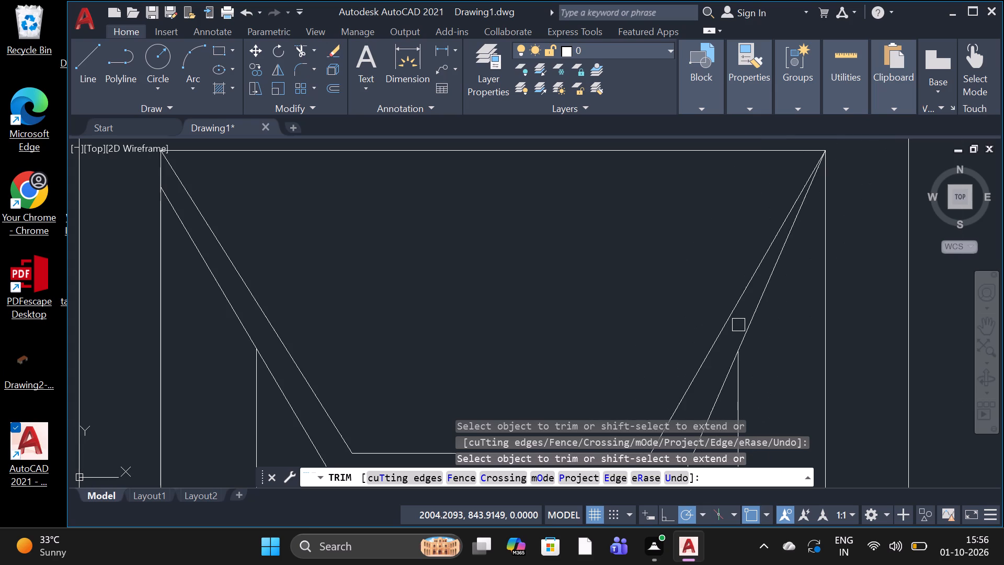
scroll(741, 323, "down", 3)
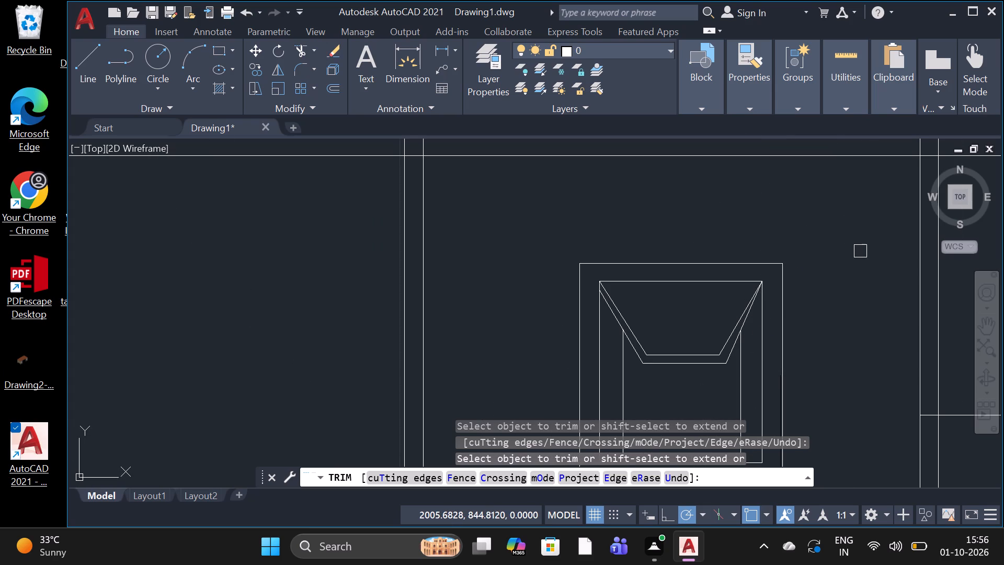
scroll(864, 295, "up", 1)
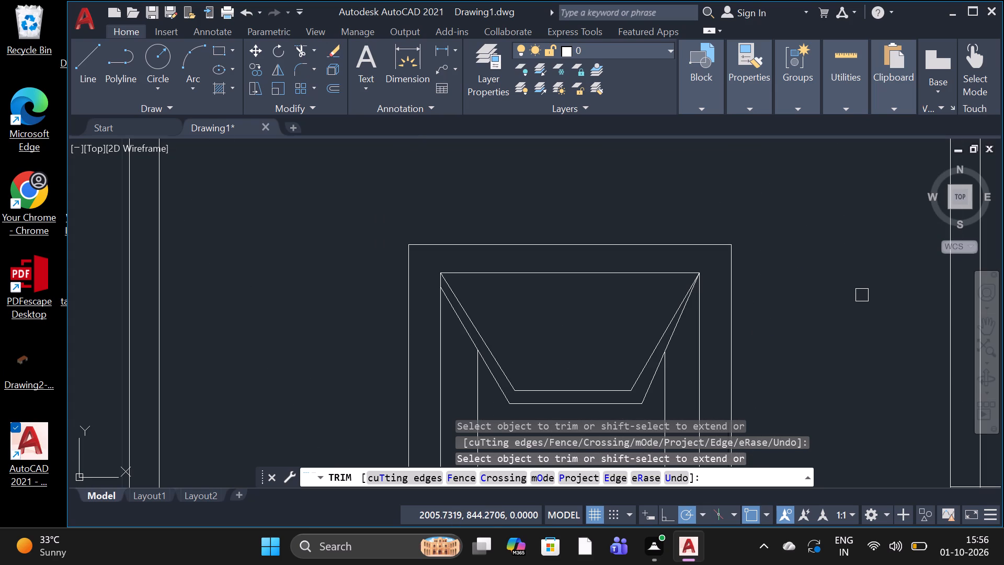
key("Escape")
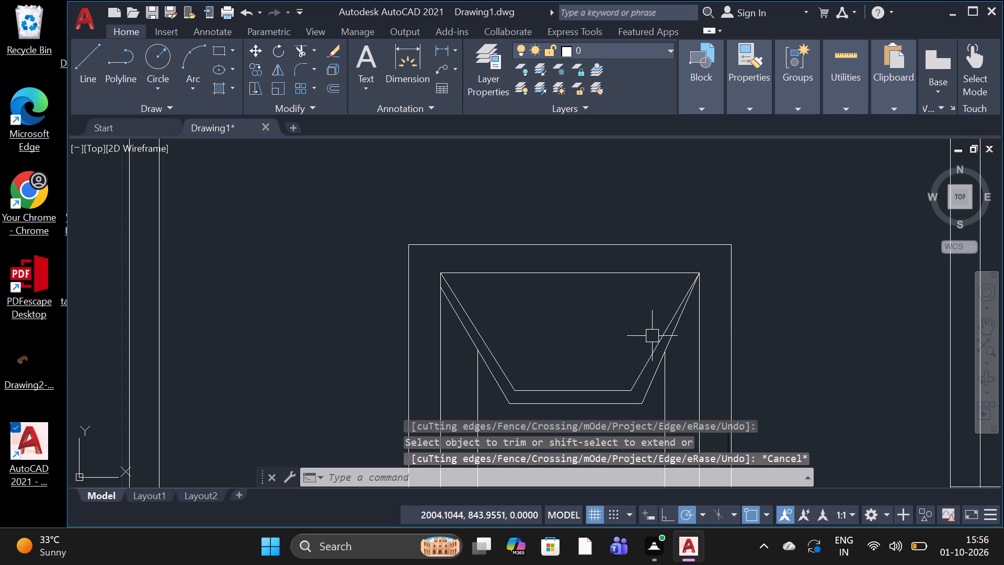
Erase the trapezoid's outer slanted line on the right side.
scroll(678, 337, "up", 2)
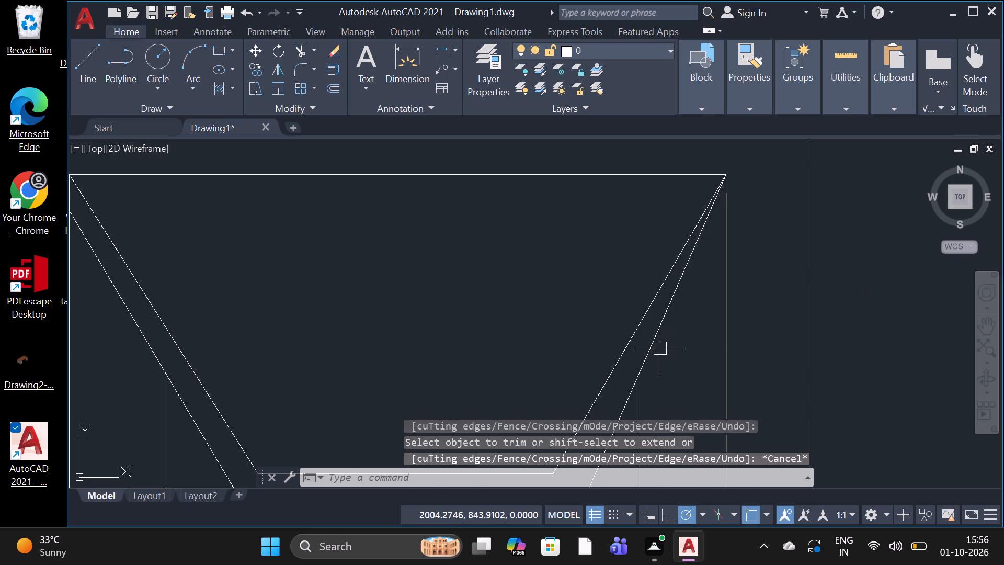
left_click(656, 346)
key("Delete")
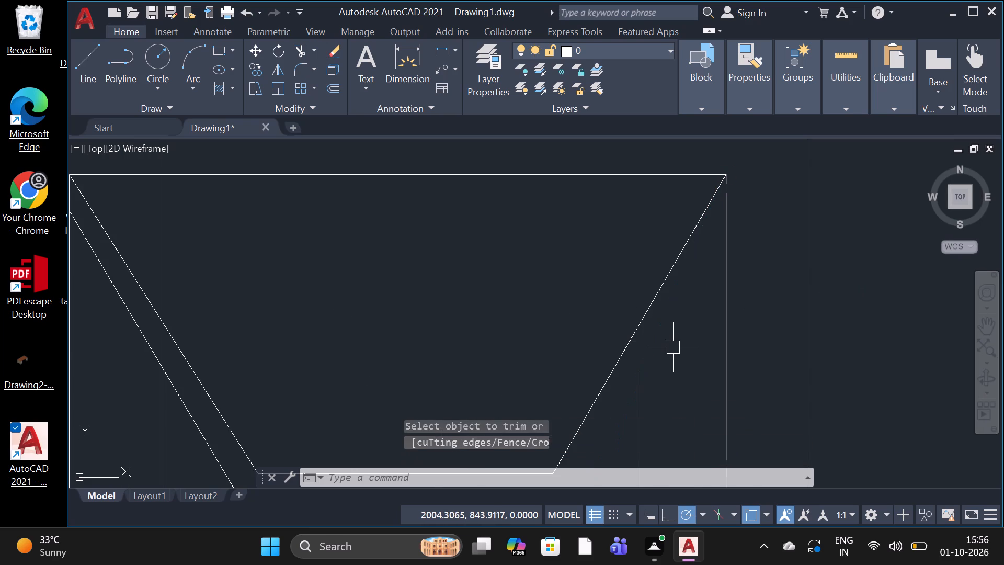
Draw a line from the right end of the trapezoid's outer bottom edge to the top of the right inner vertical line.
scroll(680, 347, "down", 2)
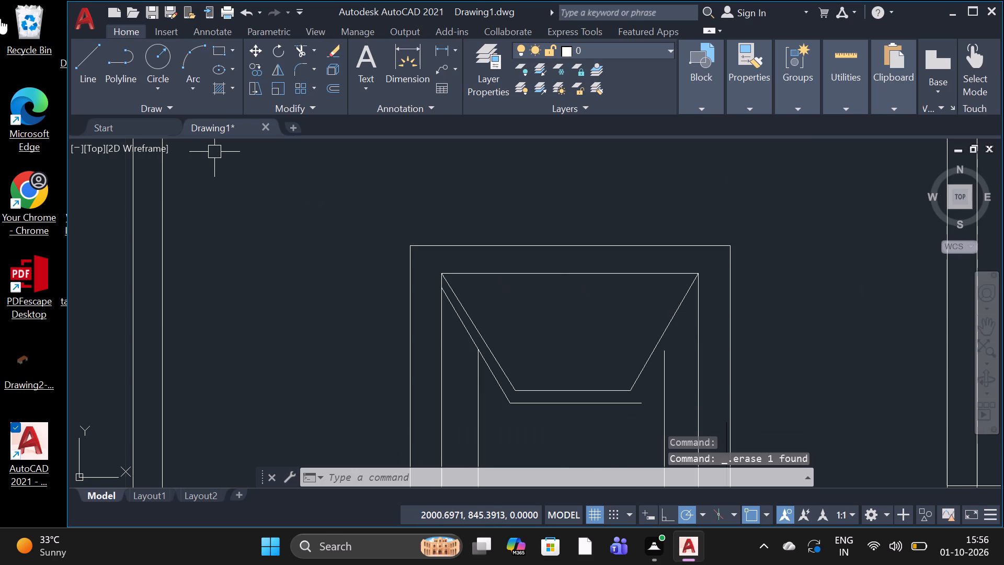
left_click(85, 54)
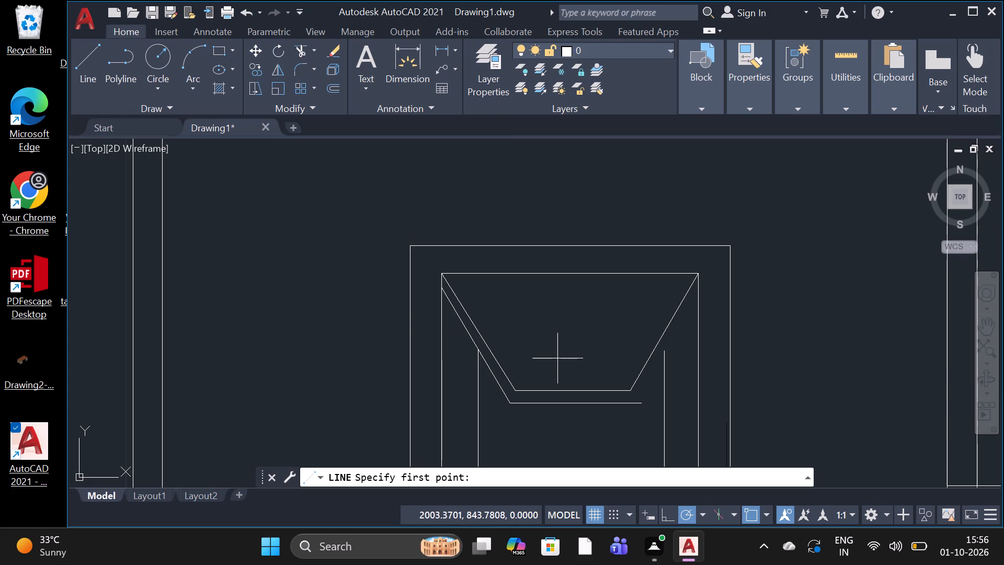
left_click(648, 409)
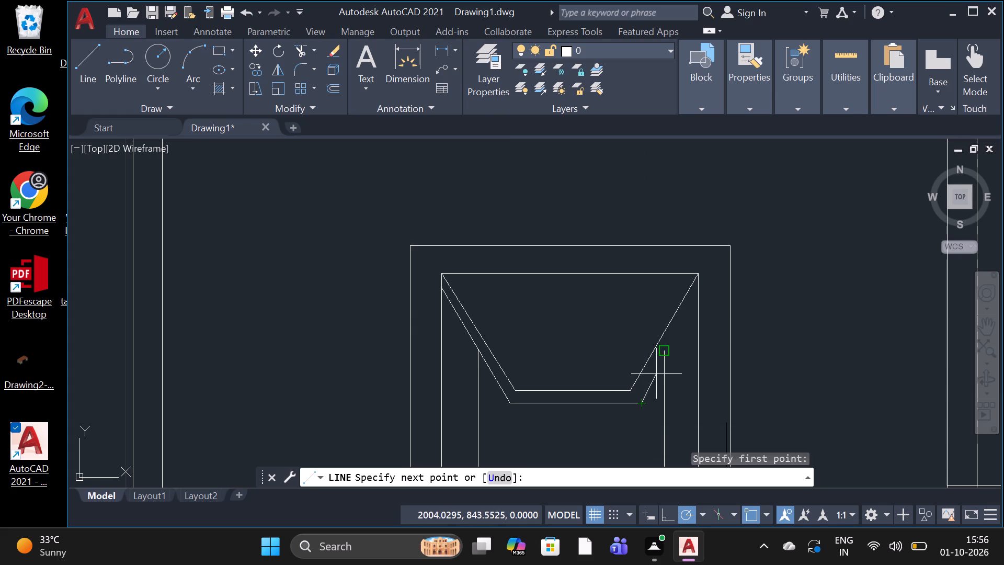
scroll(661, 361, "up", 2)
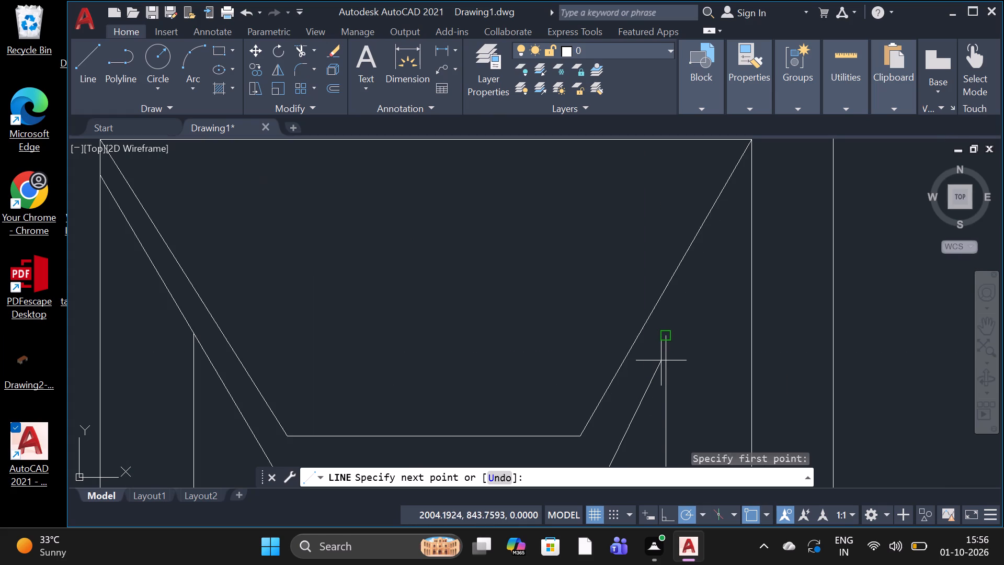
left_click(669, 334)
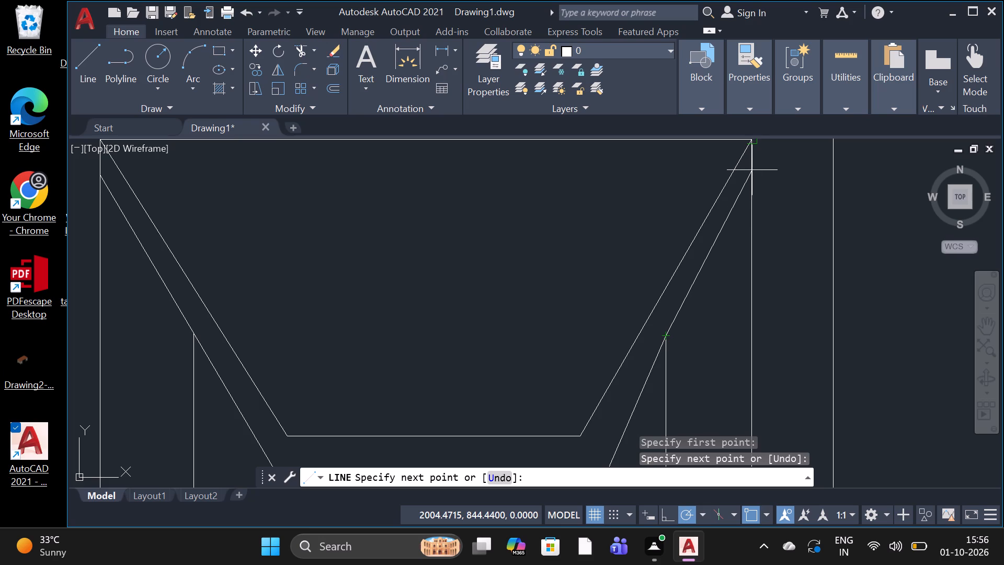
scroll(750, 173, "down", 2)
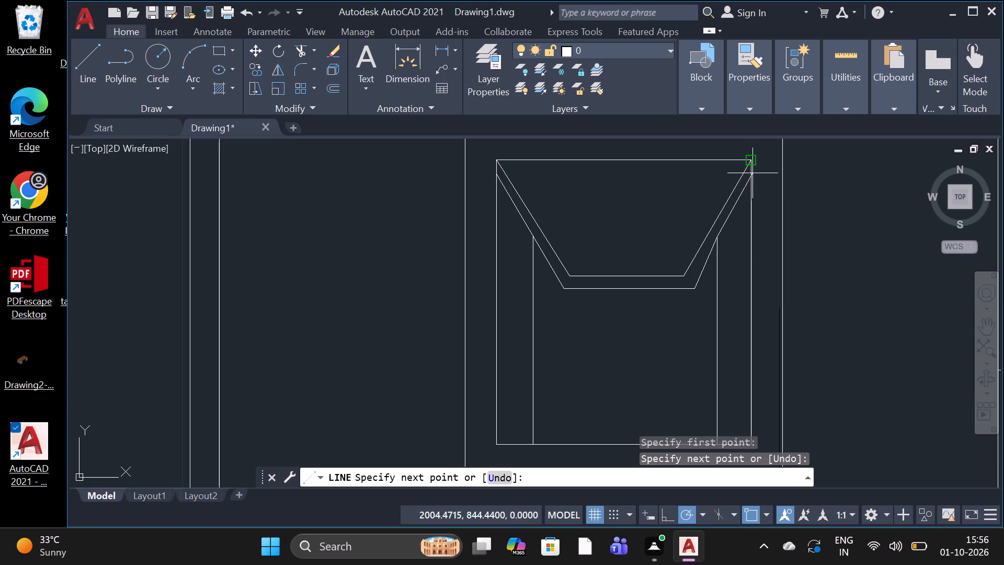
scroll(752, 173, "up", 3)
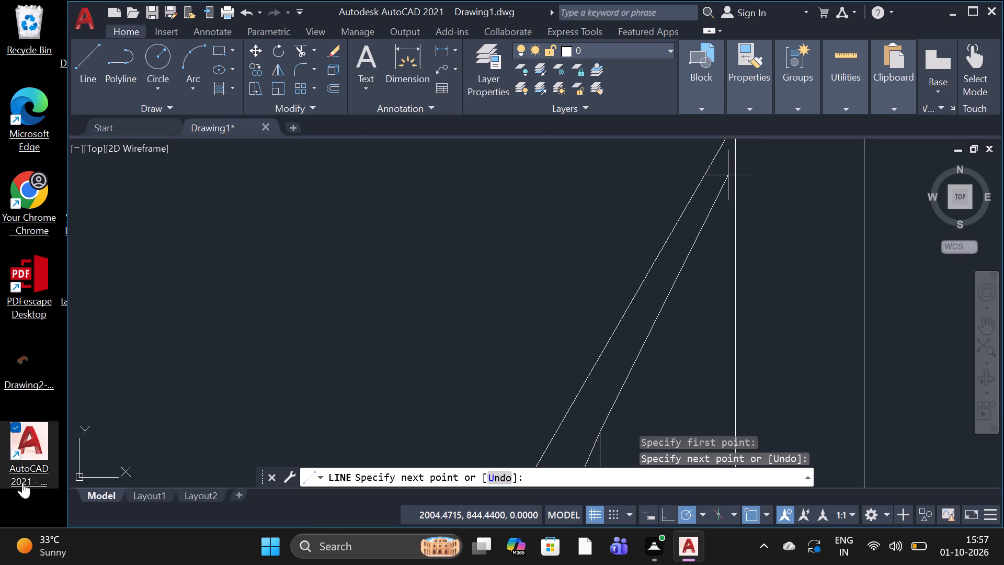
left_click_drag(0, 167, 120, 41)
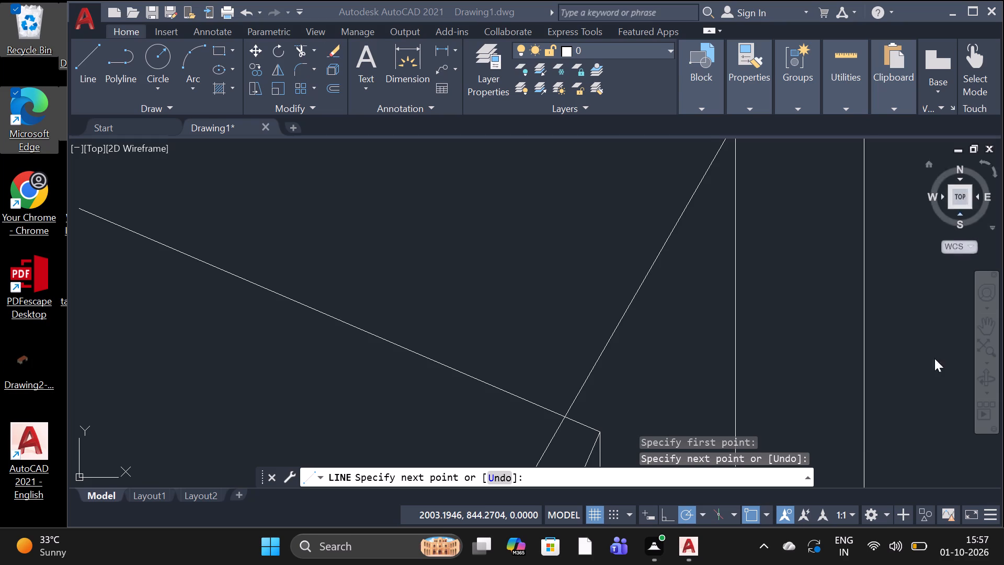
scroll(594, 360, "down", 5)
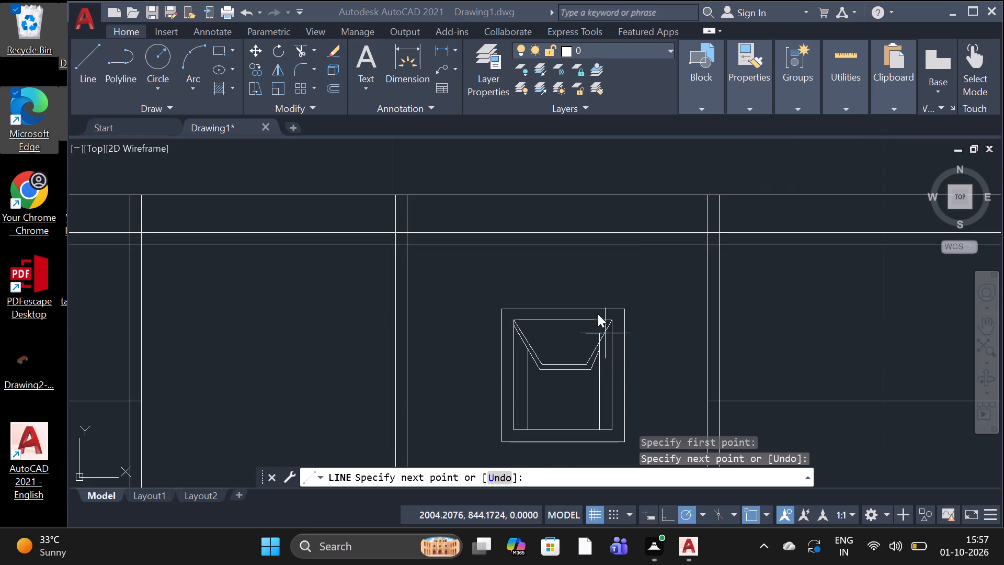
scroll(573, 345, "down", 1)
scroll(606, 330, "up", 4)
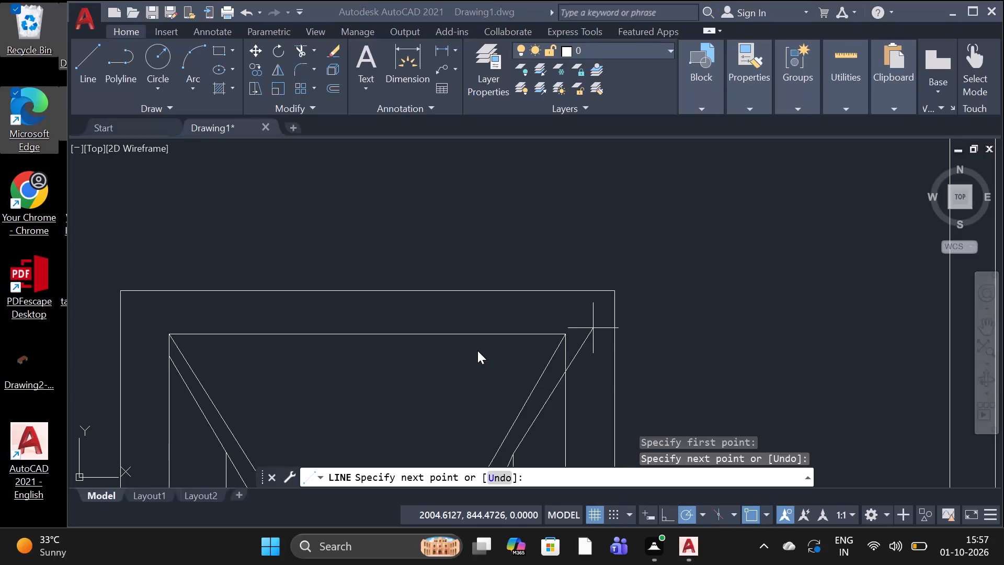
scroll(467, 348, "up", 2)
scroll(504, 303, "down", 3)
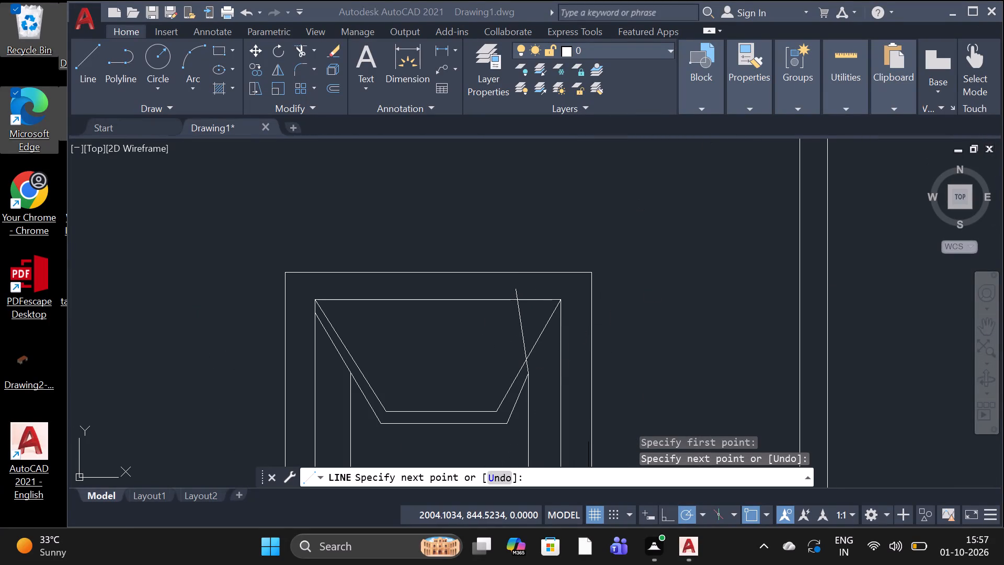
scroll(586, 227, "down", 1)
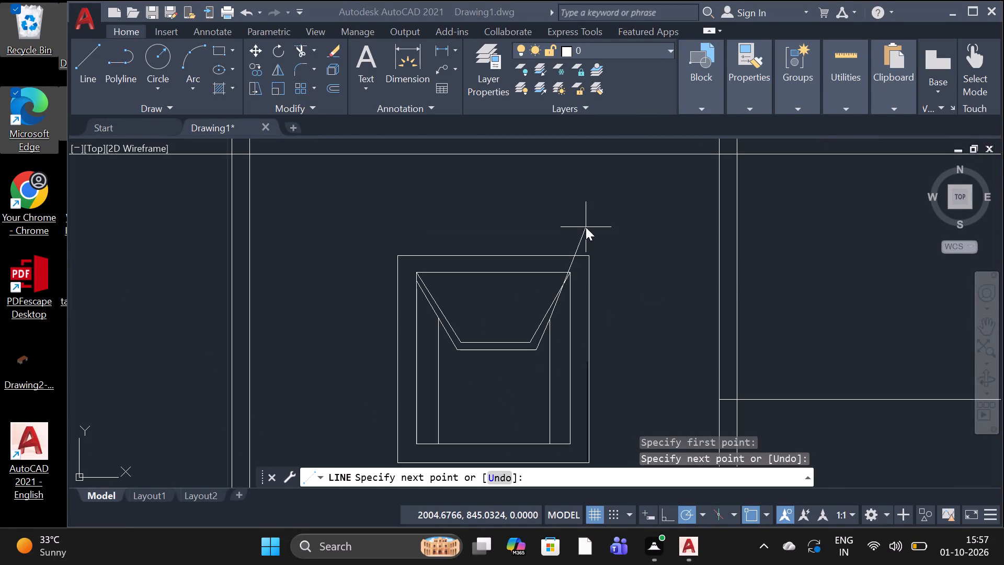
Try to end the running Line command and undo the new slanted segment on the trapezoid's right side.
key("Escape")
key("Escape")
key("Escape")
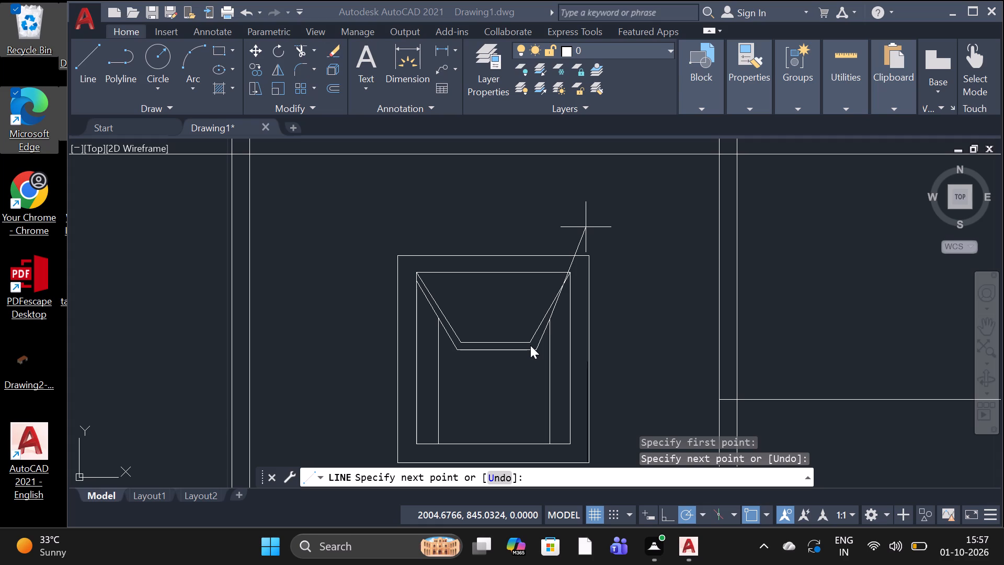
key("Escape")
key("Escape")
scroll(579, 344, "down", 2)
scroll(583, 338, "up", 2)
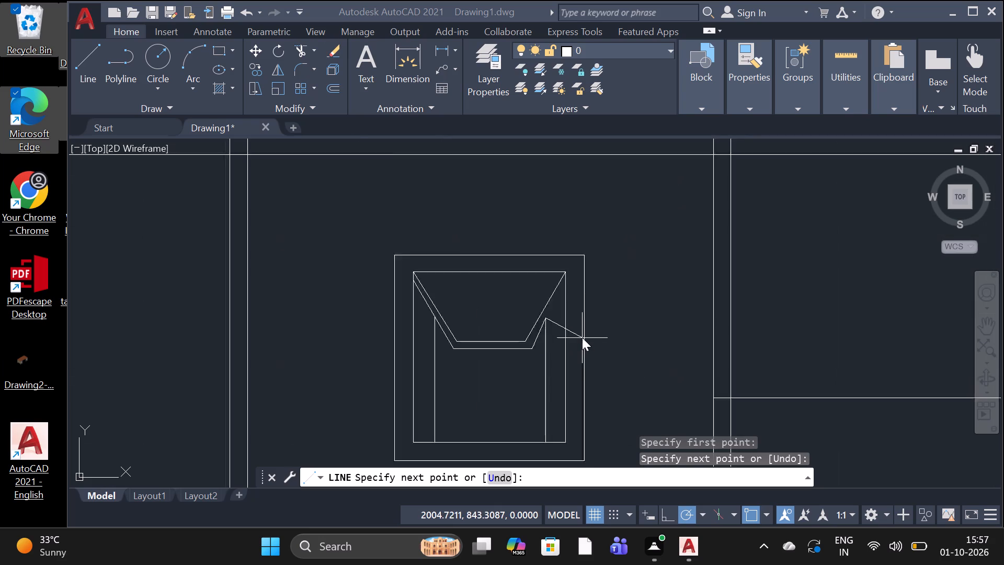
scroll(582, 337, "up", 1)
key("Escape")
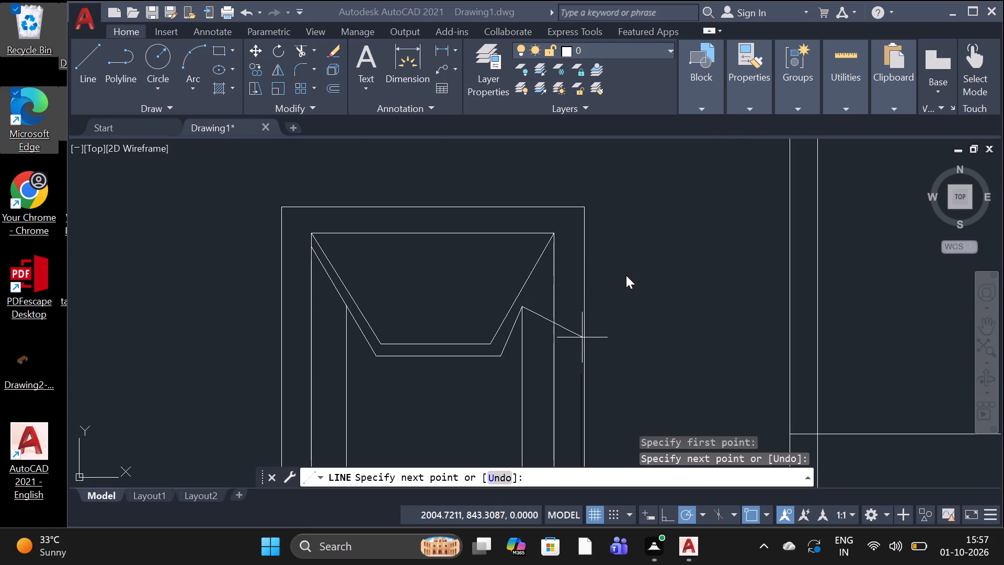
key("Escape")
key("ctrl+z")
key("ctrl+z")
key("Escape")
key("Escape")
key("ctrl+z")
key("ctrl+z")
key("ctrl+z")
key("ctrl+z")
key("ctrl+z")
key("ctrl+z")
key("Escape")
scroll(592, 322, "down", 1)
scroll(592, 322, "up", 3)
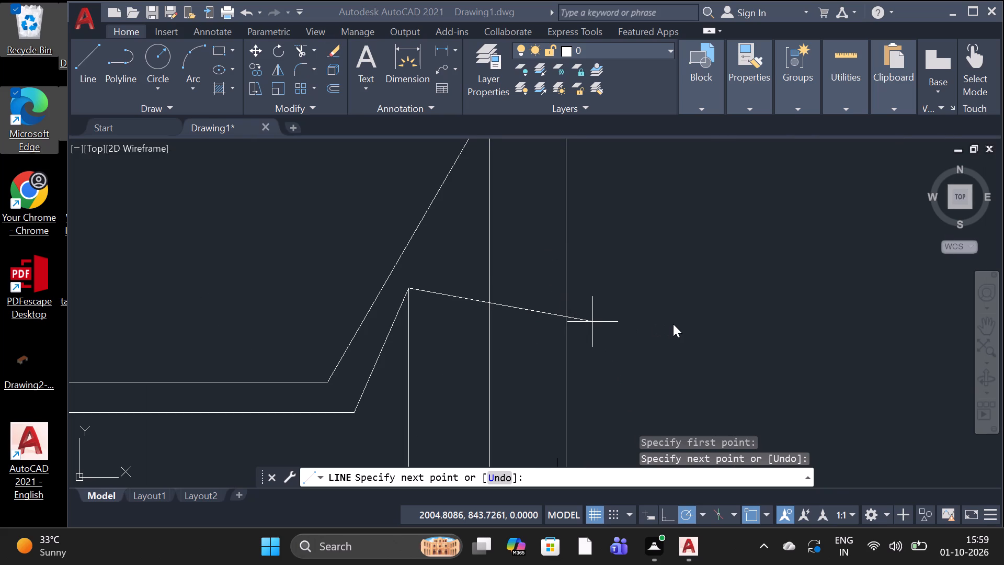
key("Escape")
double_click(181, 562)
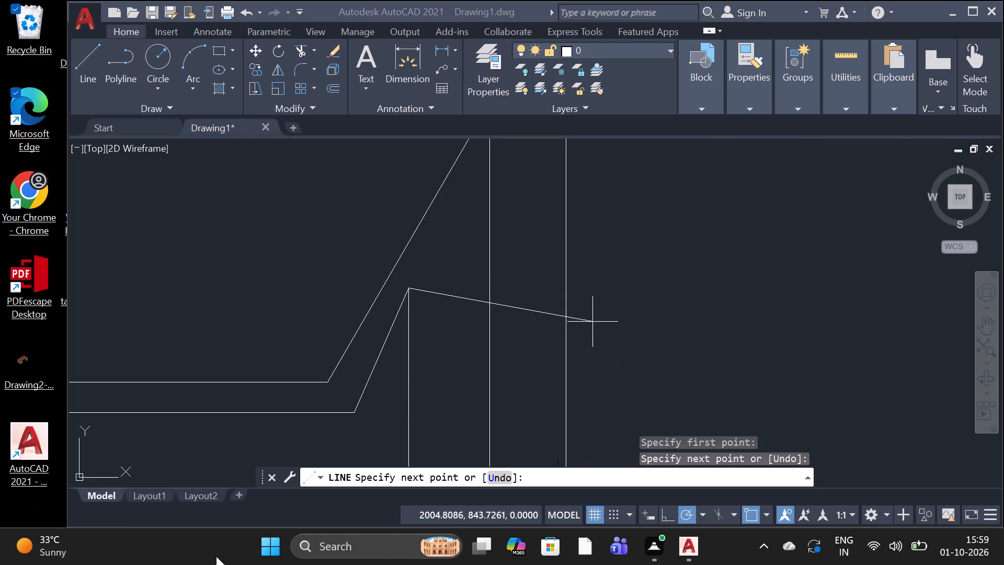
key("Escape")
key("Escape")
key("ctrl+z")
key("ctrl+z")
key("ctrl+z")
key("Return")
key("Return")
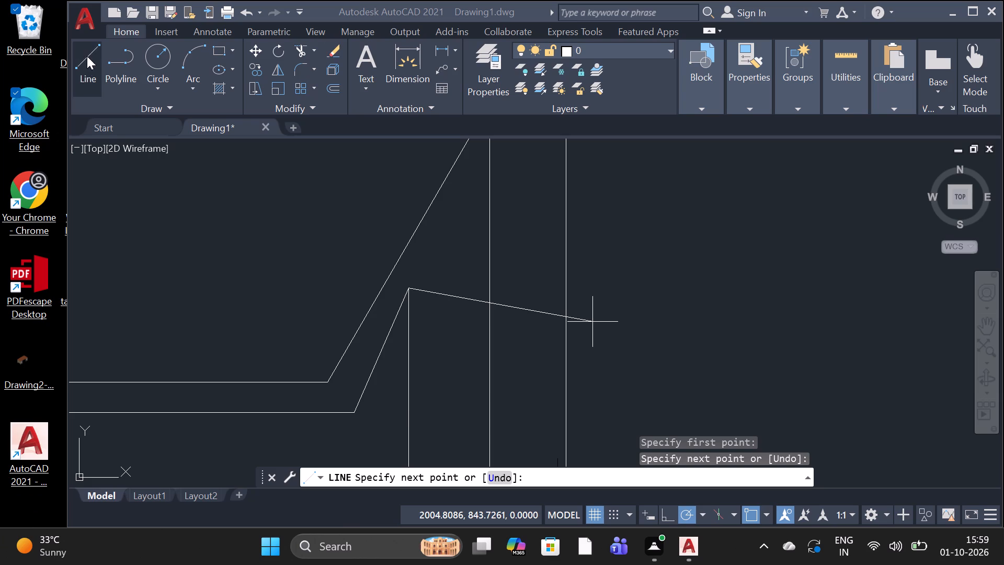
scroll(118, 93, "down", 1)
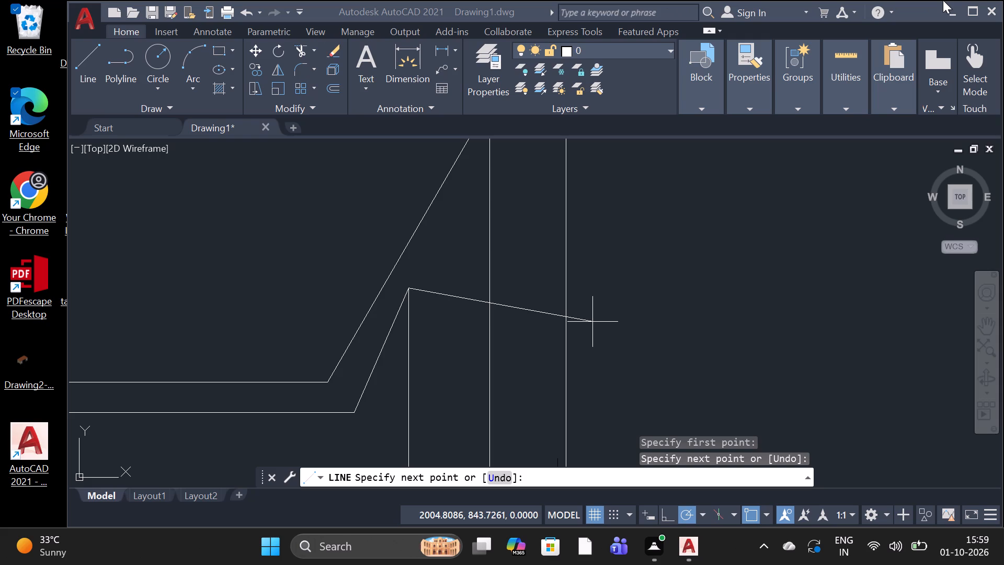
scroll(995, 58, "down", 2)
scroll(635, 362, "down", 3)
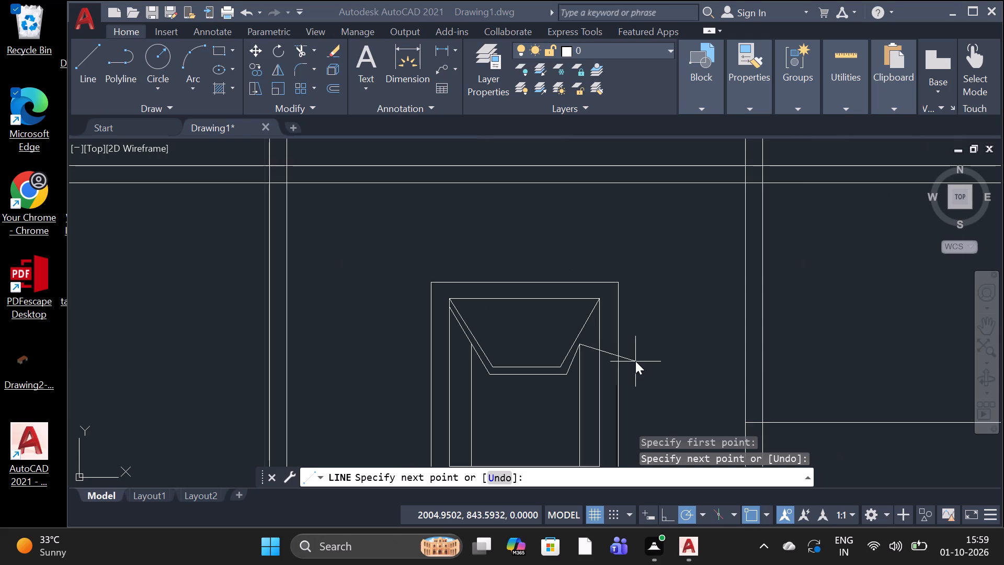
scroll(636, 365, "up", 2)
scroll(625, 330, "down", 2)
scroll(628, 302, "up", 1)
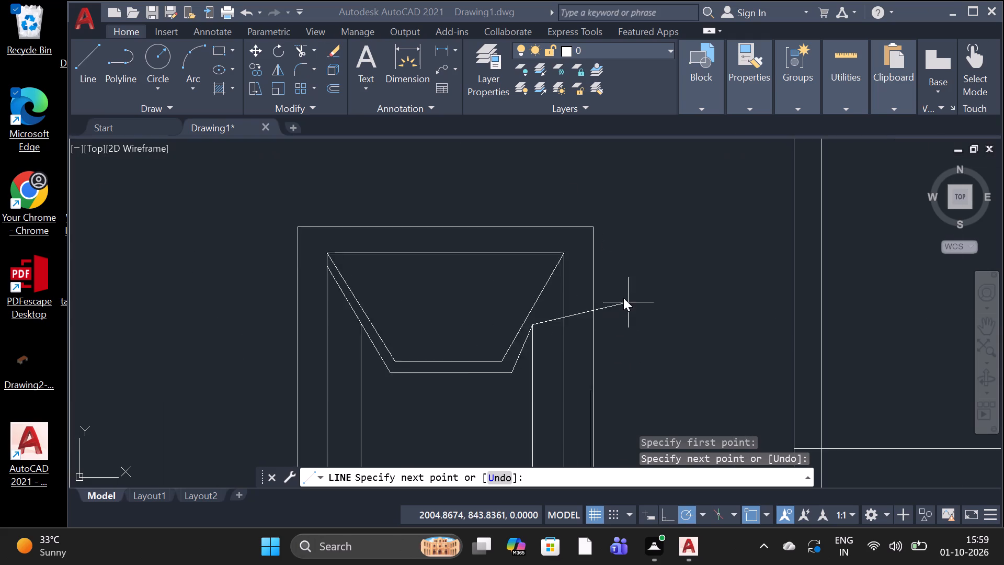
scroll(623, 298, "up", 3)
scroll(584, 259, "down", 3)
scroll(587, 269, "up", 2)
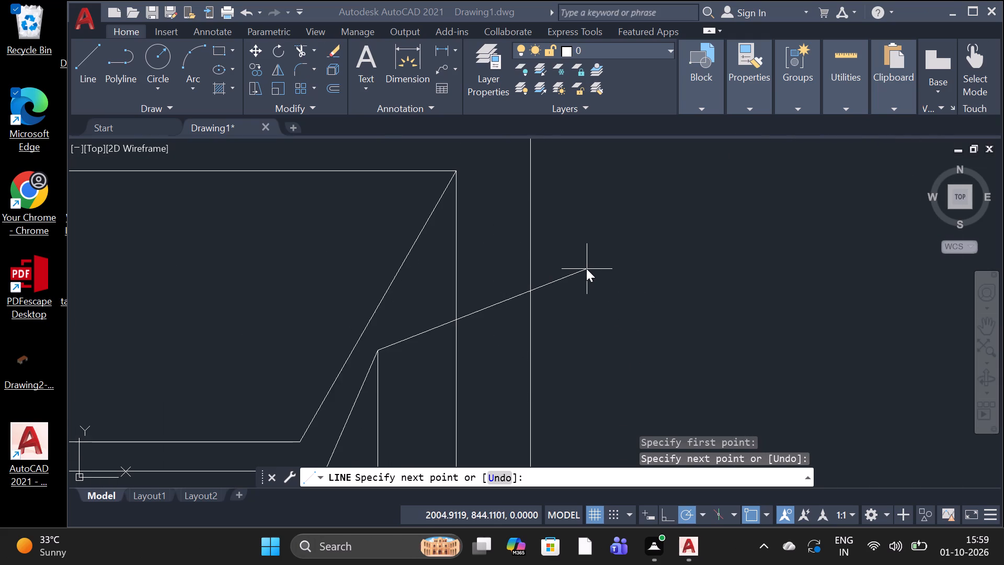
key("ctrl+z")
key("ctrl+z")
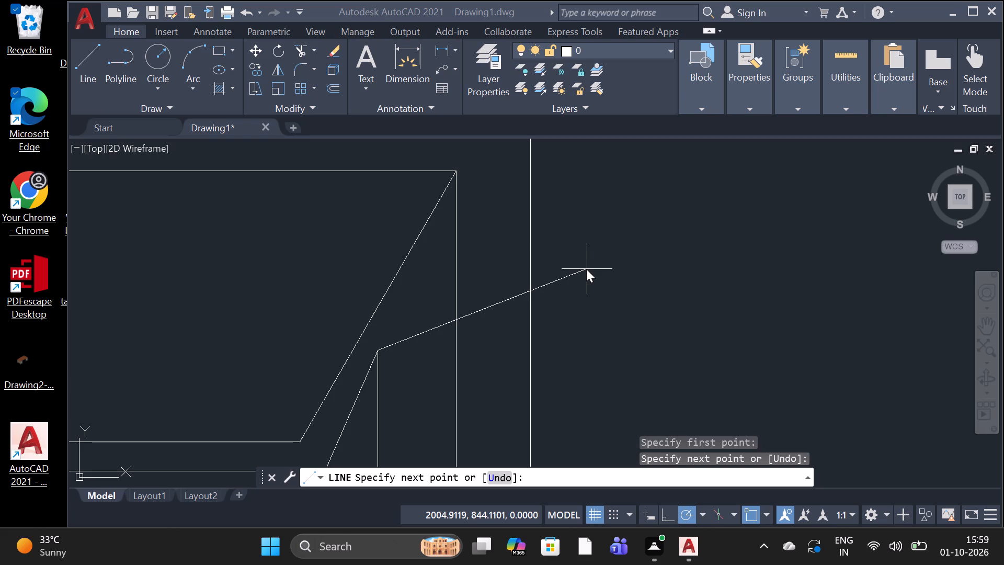
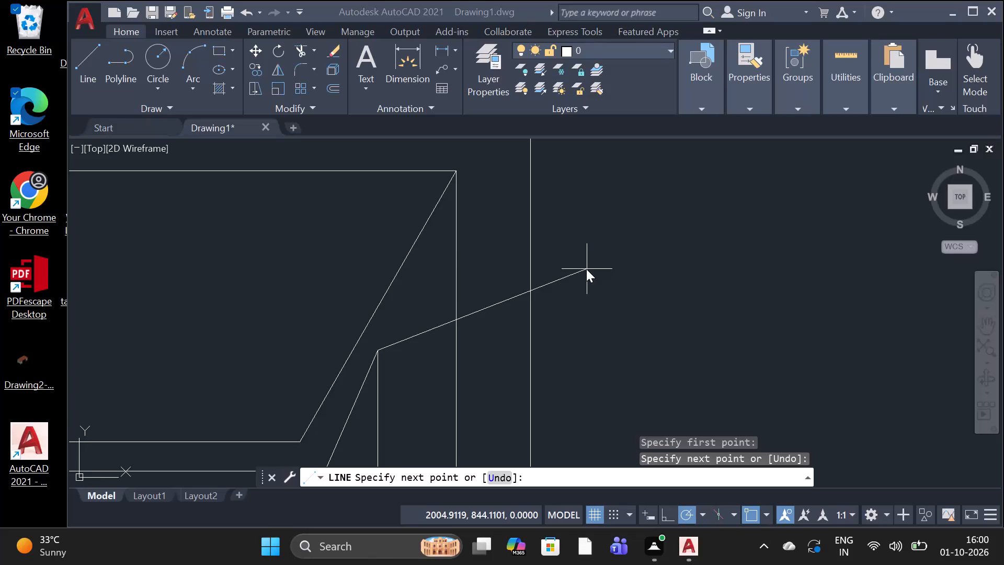
Continue the line to the inner frame's upper right corner, about 0.14 down its right edge, and back to the inner vertical line's top.
key("ctrl+z")
key("ctrl+z")
left_click(613, 269)
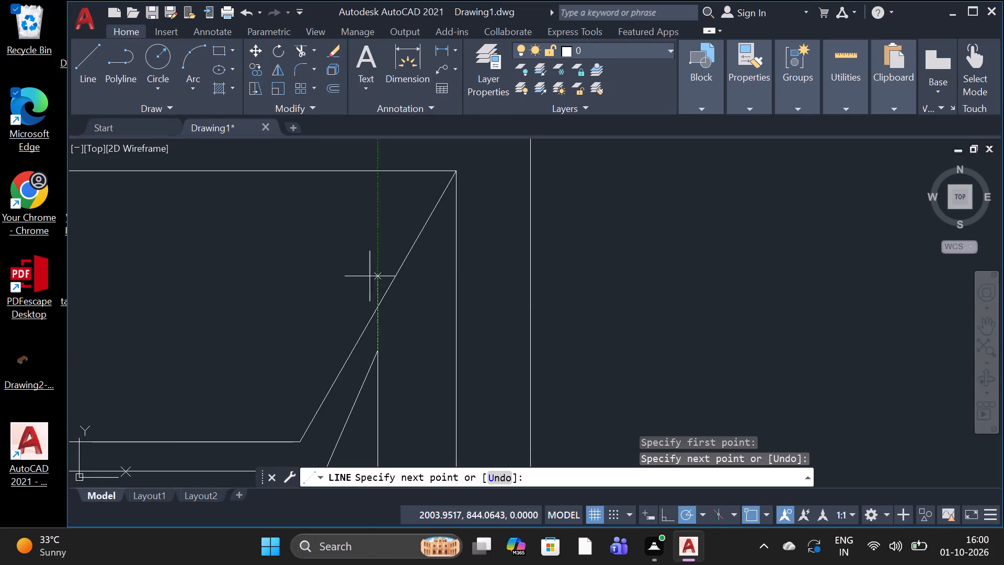
left_click(457, 199)
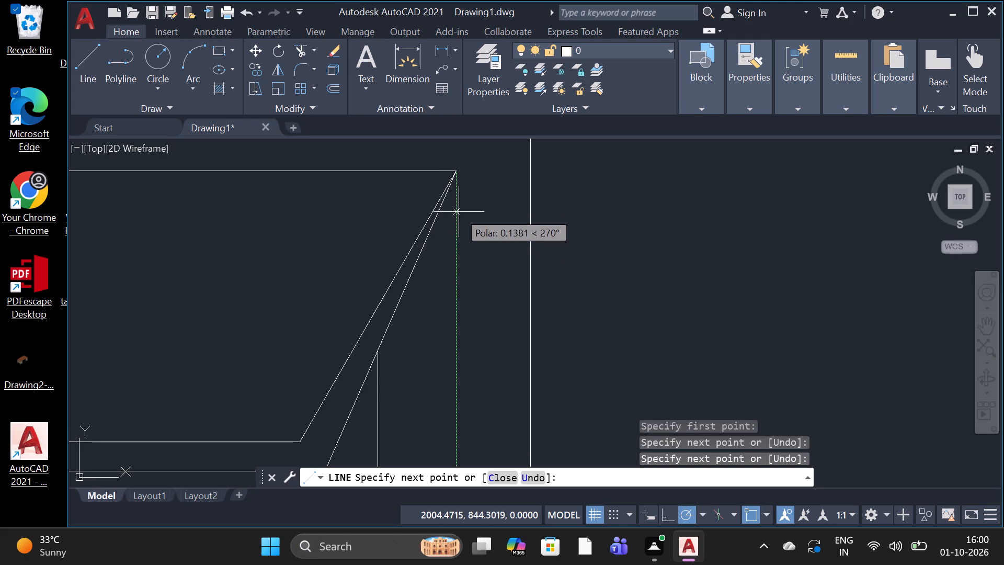
left_click(459, 212)
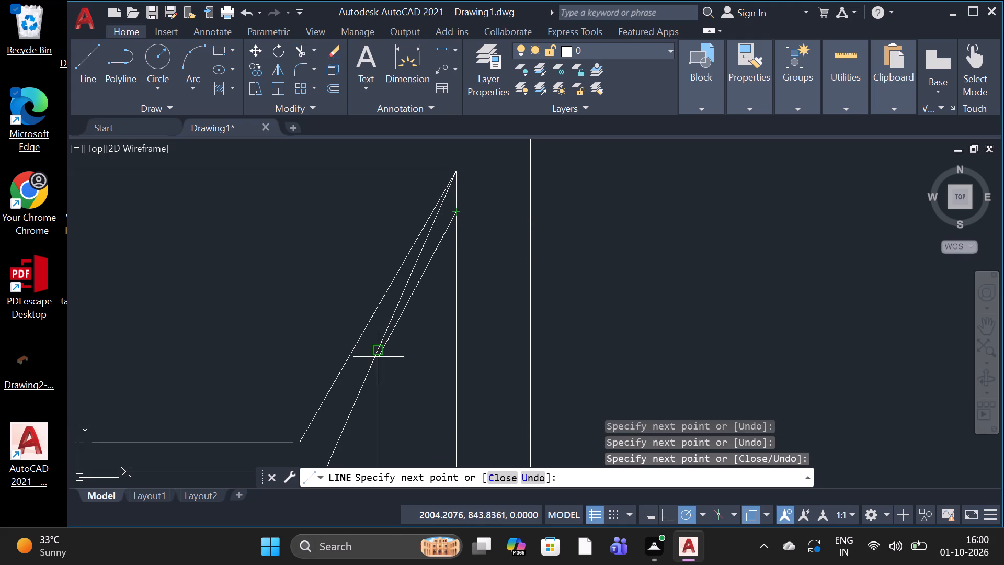
left_click(382, 357)
key("space")
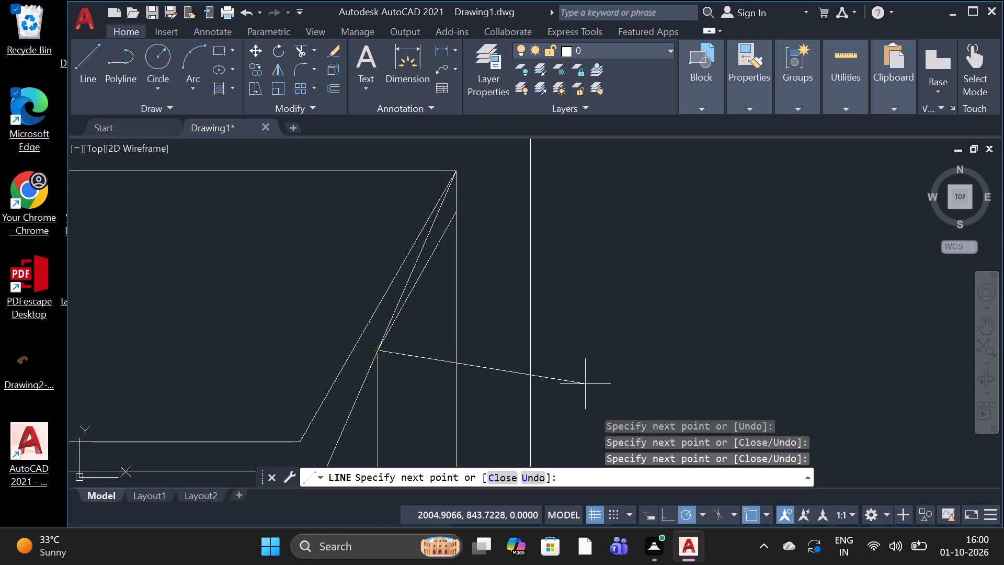
Erase the extra slanted segment joining the right inner vertical line's top to the inner frame's upper right corner.
left_click(418, 258)
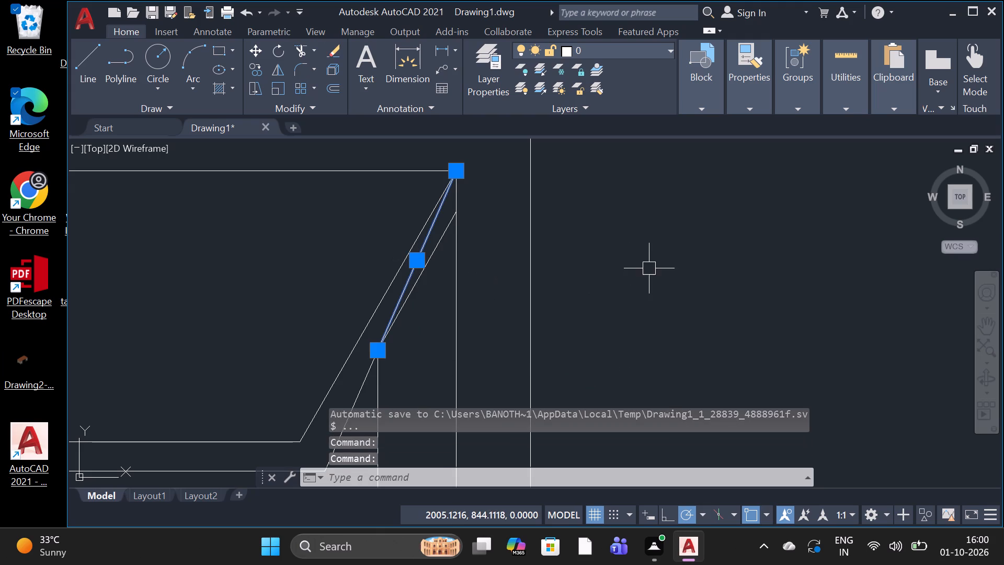
key("Delete")
Start a hatch in true colour 0,0,0 and pick the border between the outer and inner frame rectangles.
scroll(654, 294, "down", 3)
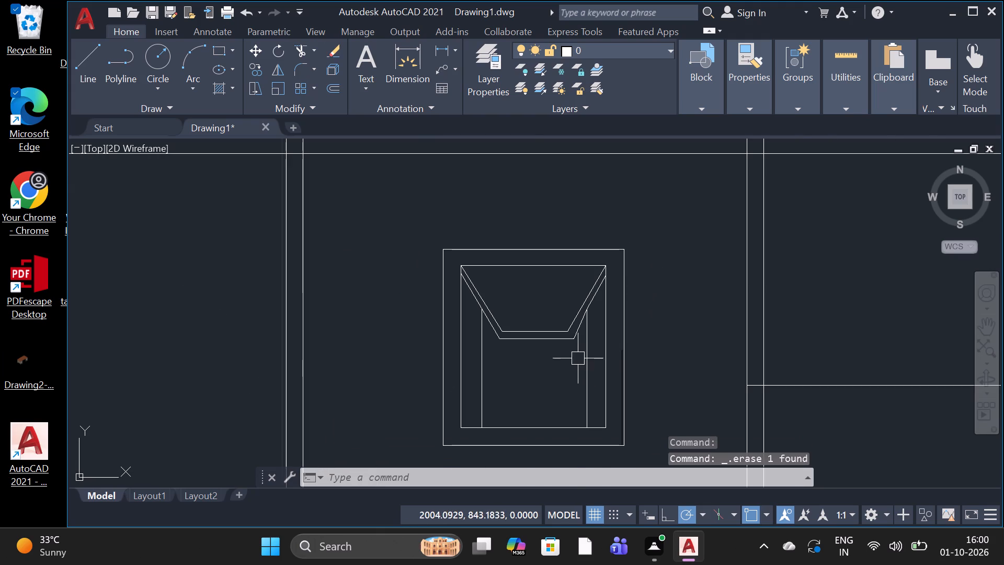
key("h")
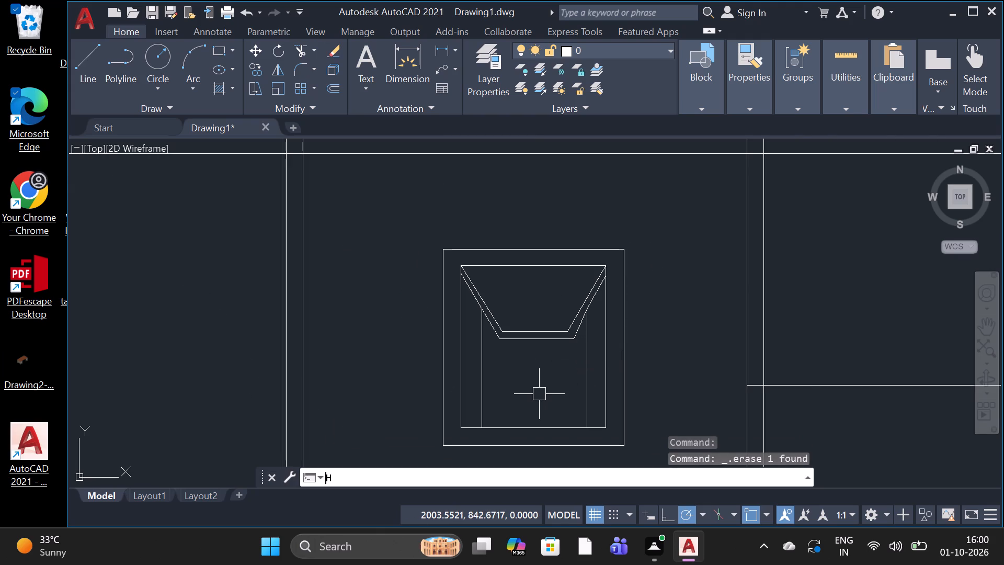
key("space")
key("space")
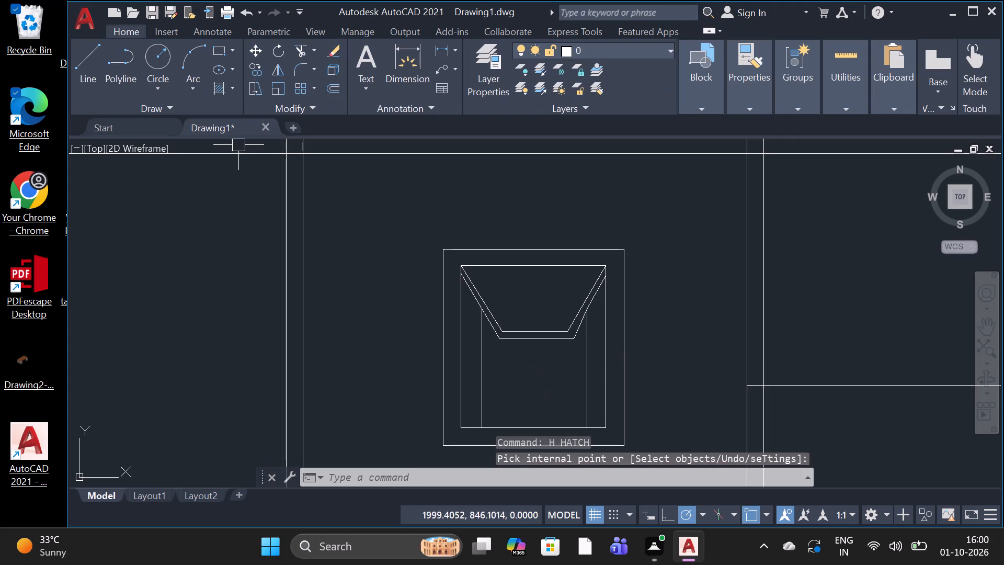
key("space")
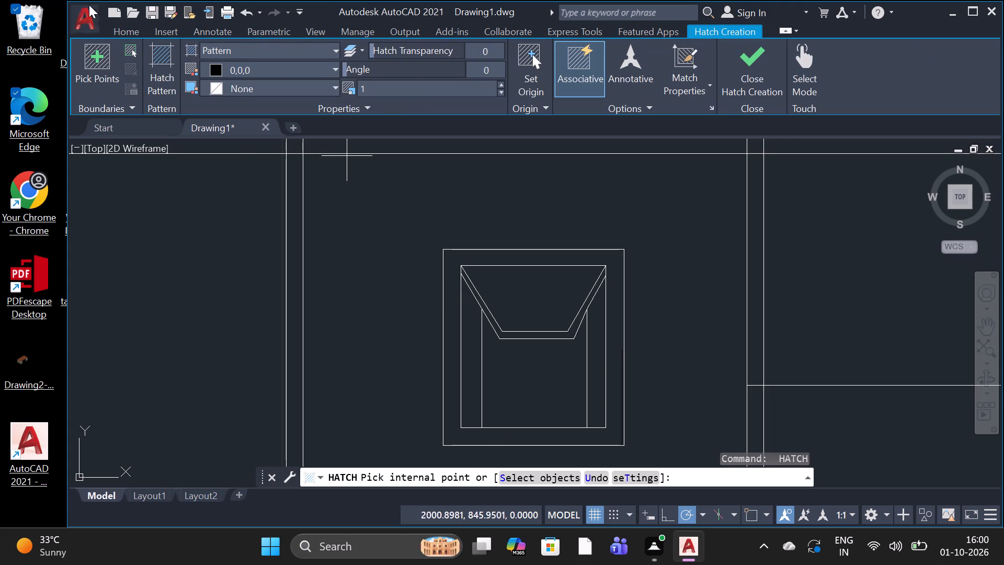
left_click(238, 69)
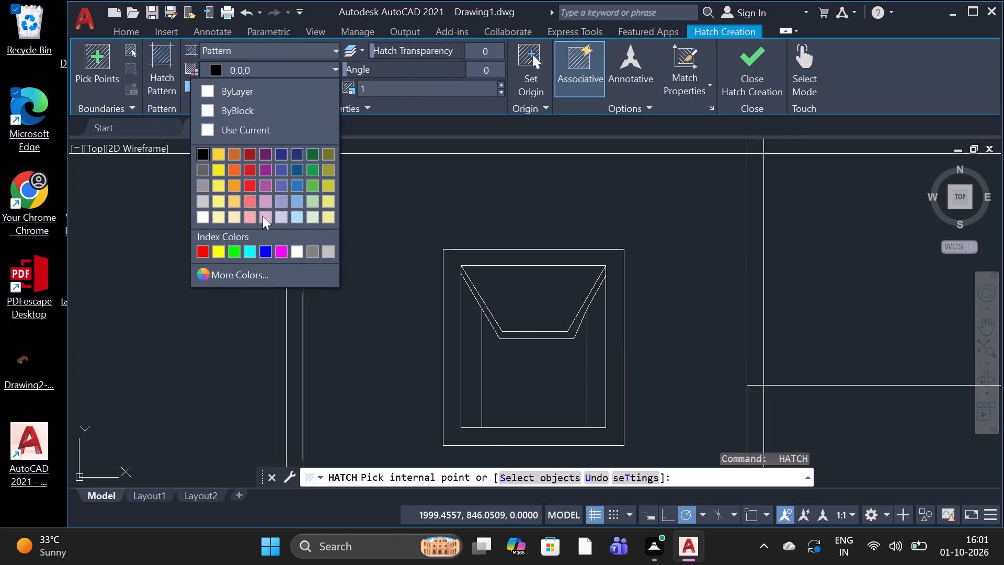
left_click(242, 276)
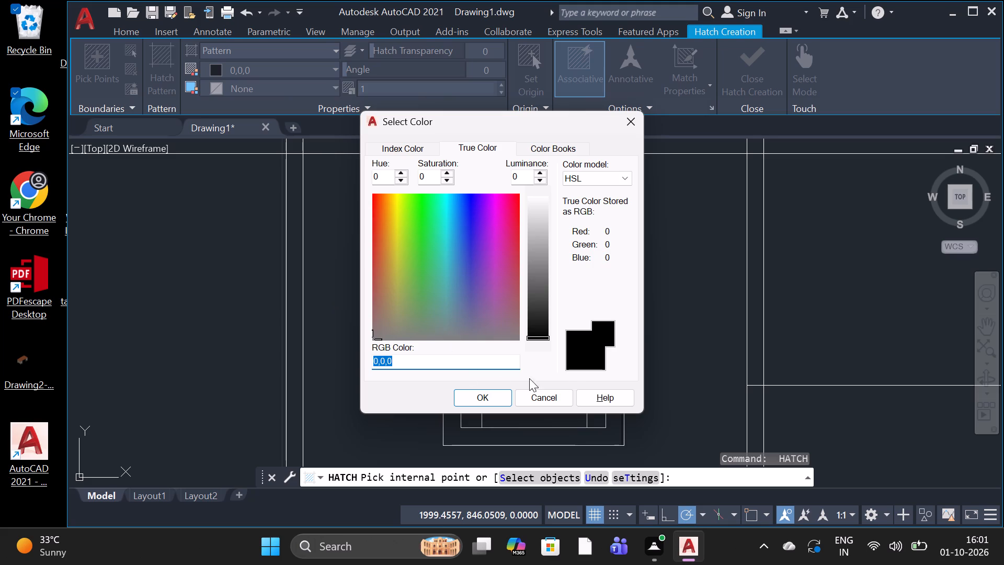
left_click(575, 357)
left_click(576, 357)
left_click(474, 398)
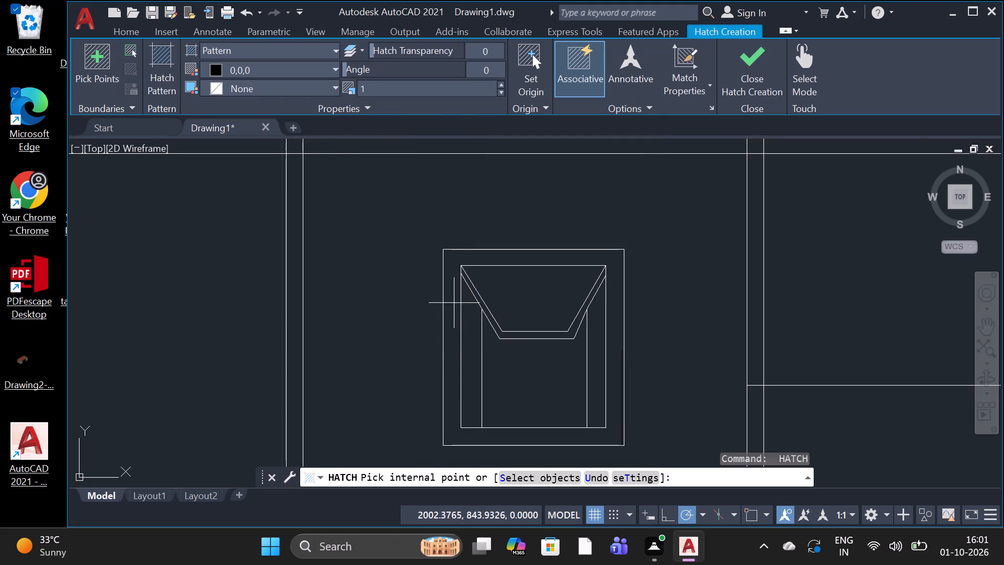
scroll(454, 291, "up", 3)
left_click_drag(452, 283, 458, 283)
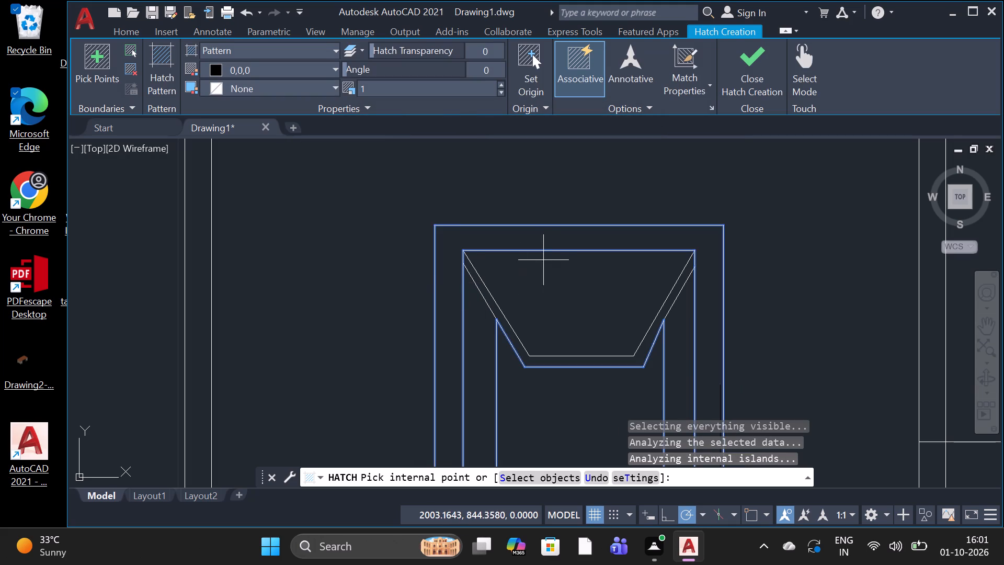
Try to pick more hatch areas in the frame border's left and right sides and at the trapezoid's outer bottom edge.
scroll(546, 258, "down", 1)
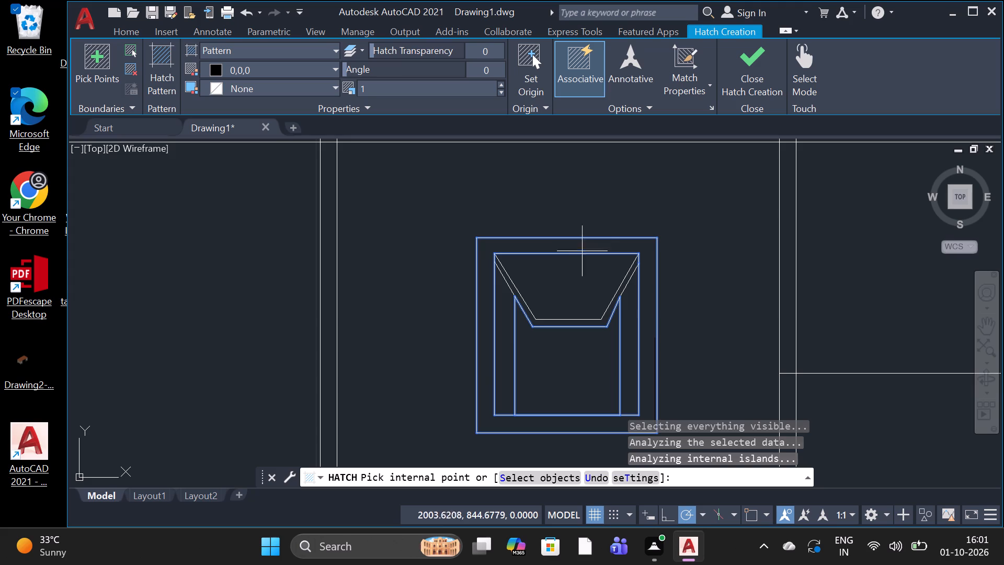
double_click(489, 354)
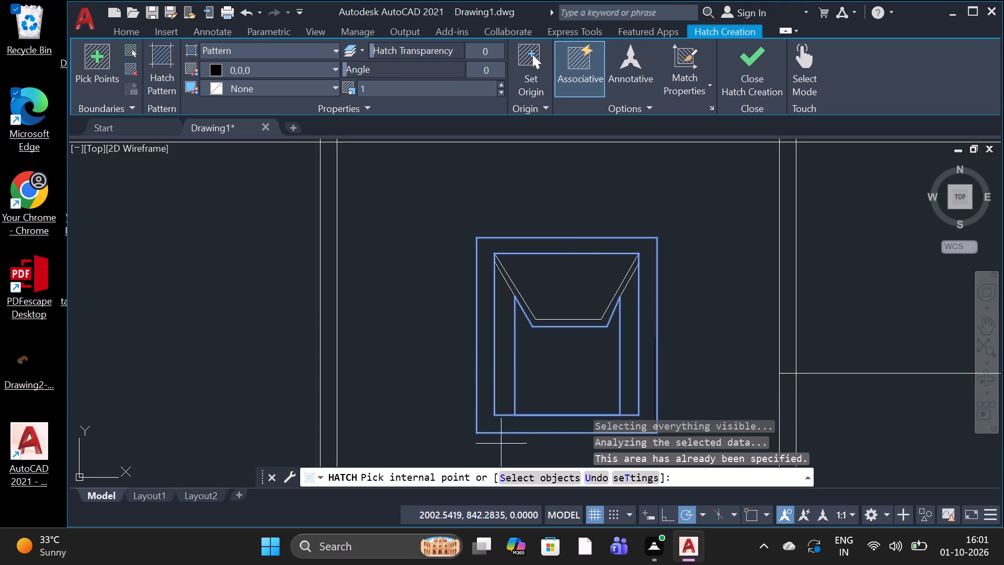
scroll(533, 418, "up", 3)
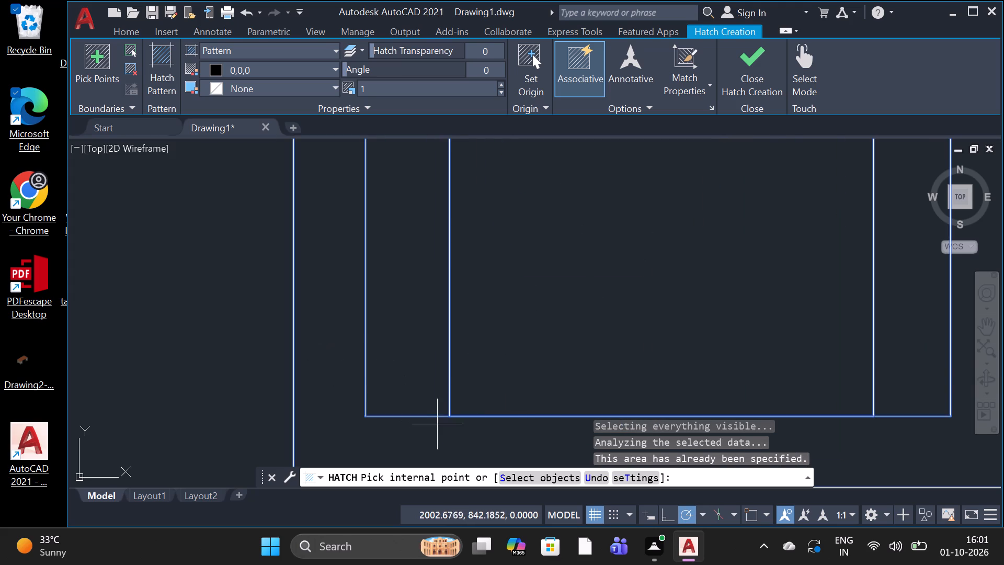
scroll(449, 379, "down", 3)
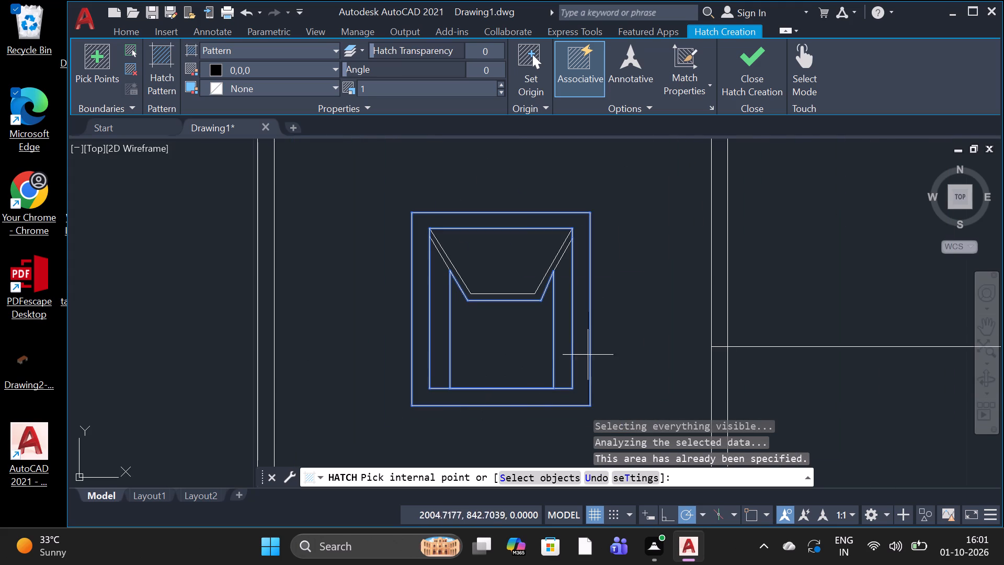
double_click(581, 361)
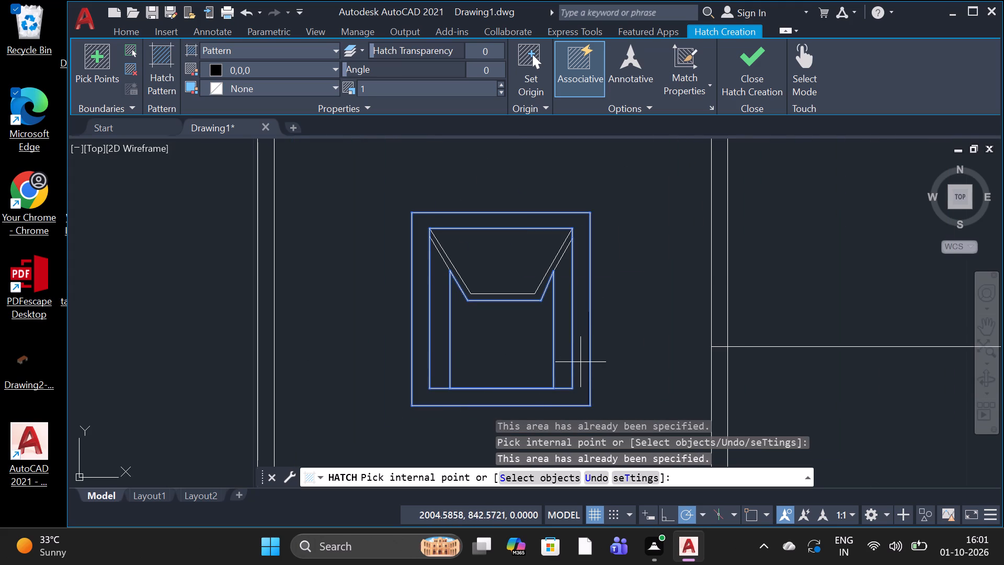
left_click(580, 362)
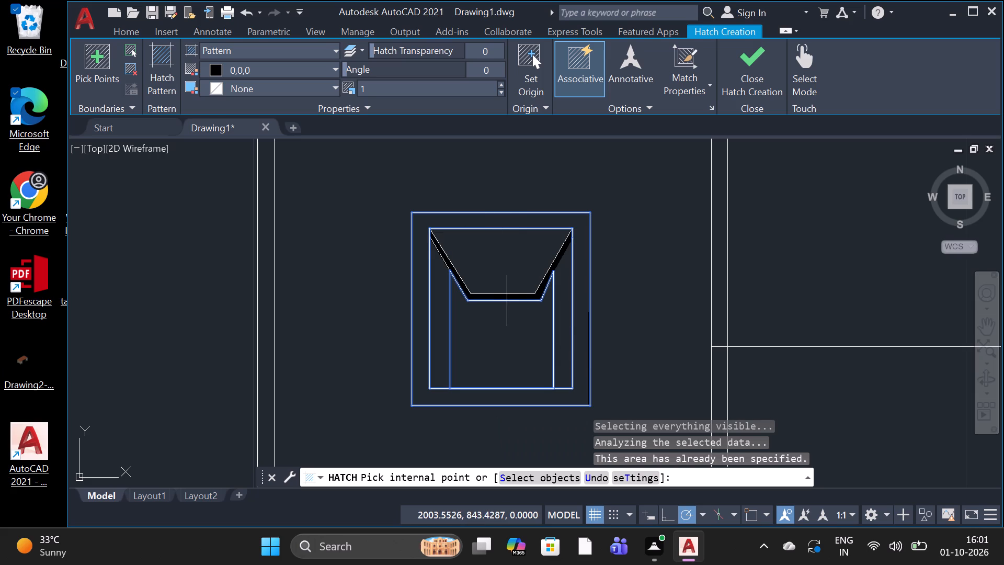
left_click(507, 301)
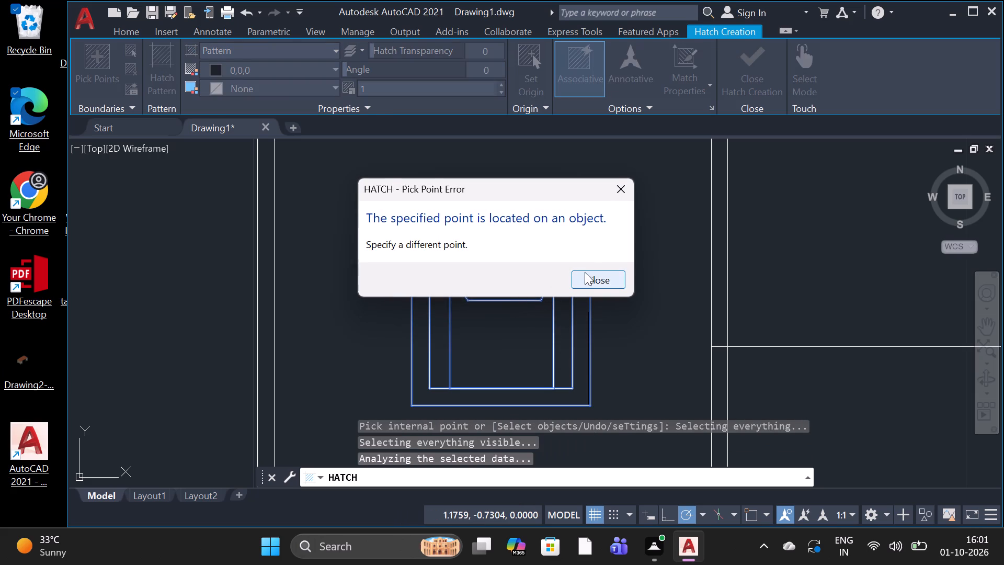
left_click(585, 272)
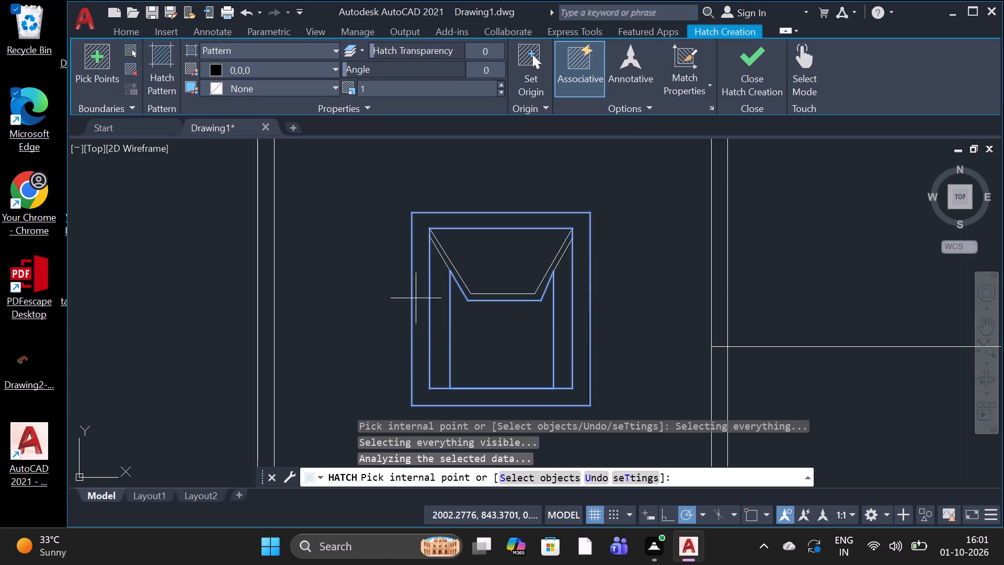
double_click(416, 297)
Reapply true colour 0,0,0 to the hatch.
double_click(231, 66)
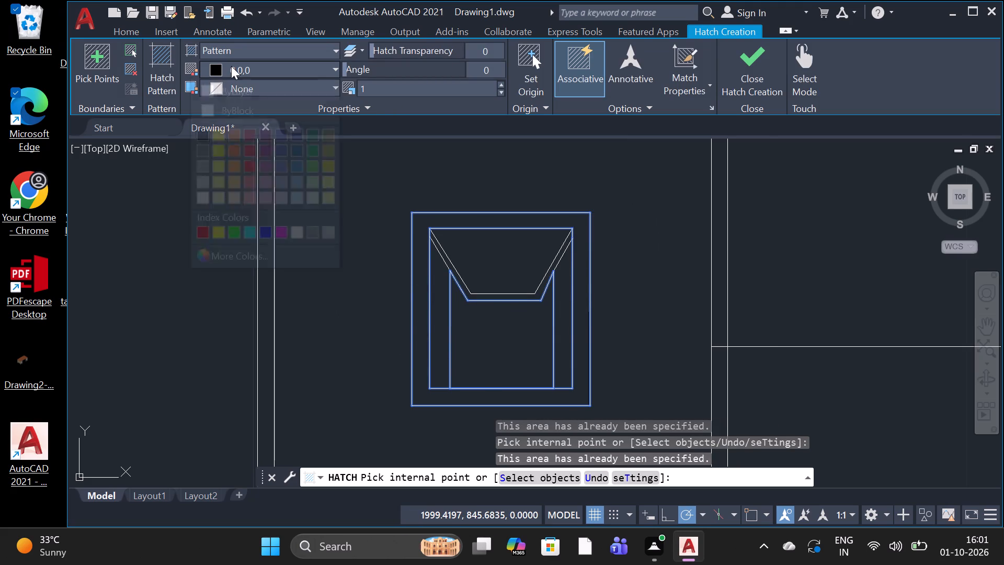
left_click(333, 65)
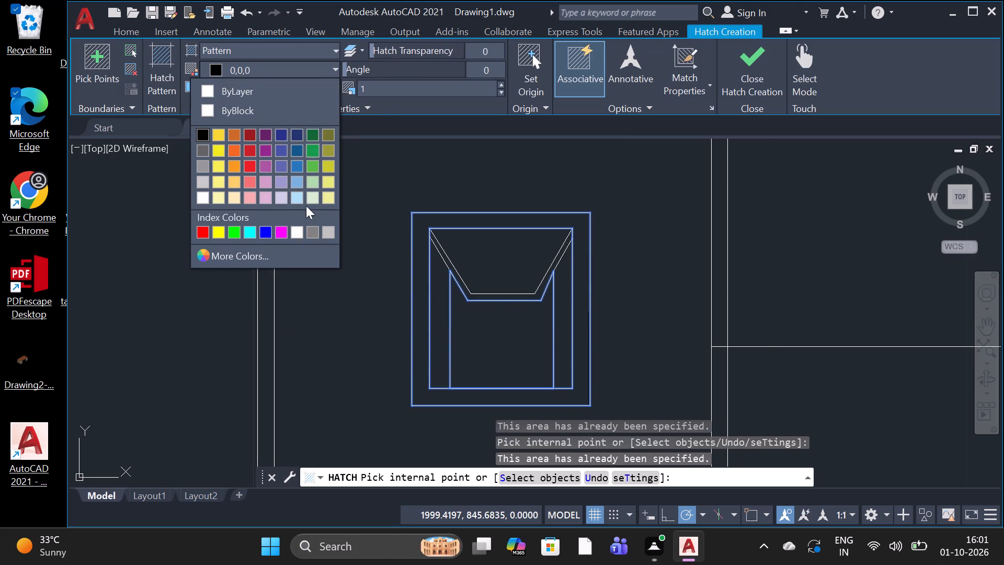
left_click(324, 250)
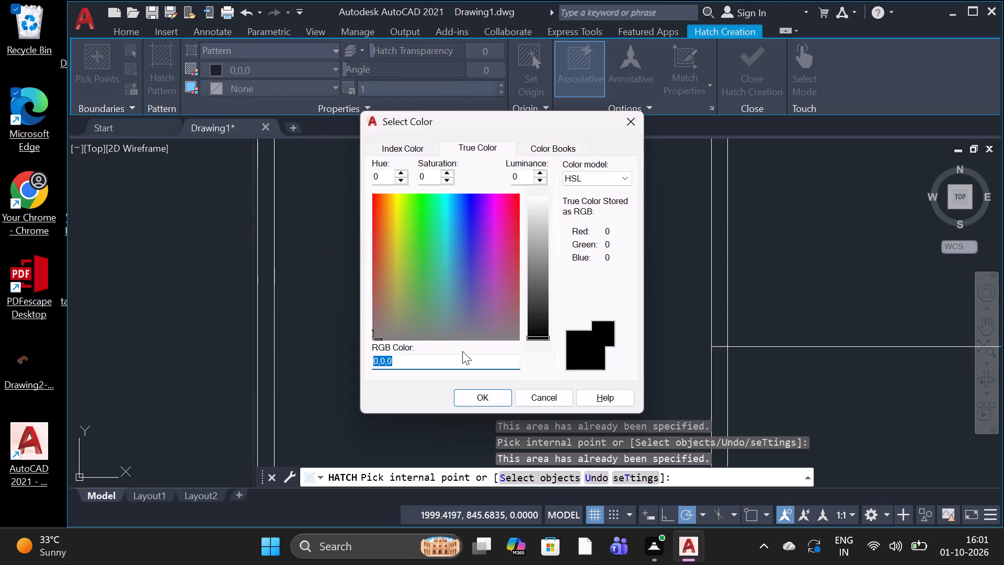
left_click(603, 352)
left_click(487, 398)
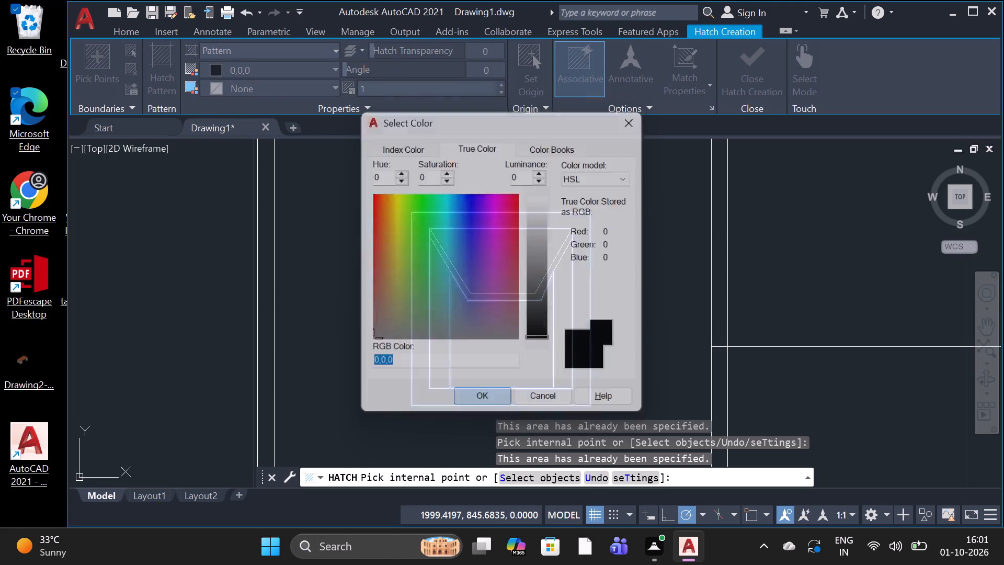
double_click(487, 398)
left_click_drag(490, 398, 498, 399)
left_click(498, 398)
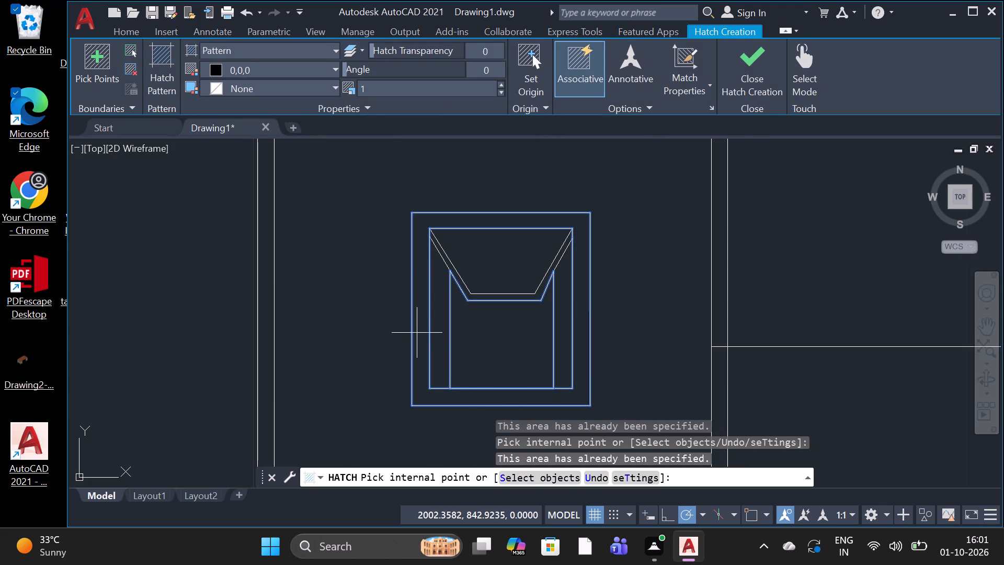
Add the band between the trapezoid's inner and outer edges to the hatch areas.
scroll(417, 333, "down", 2)
scroll(440, 368, "up", 4)
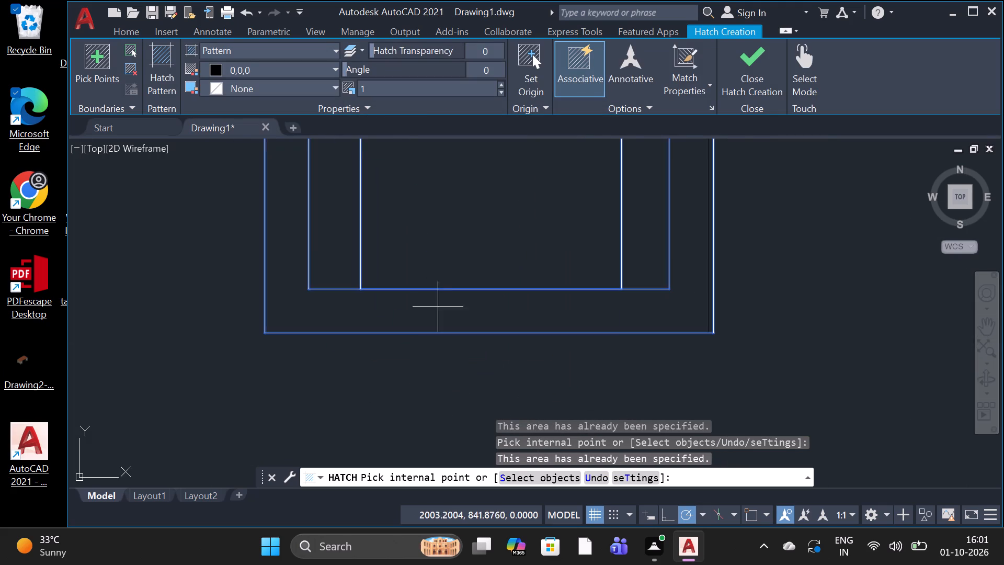
scroll(436, 293, "down", 2)
scroll(457, 210, "down", 1)
scroll(456, 166, "up", 4)
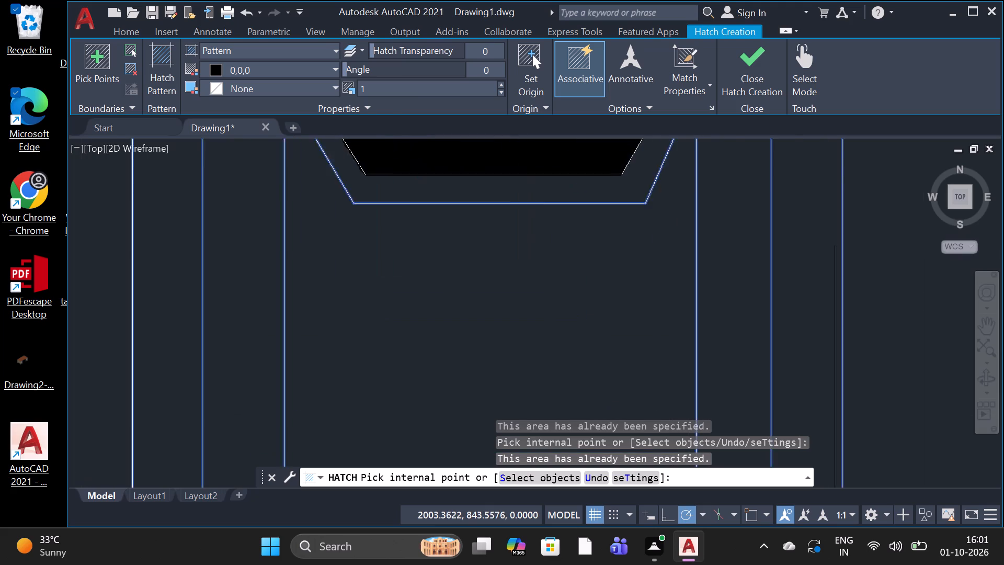
left_click(454, 204)
triple_click(457, 204)
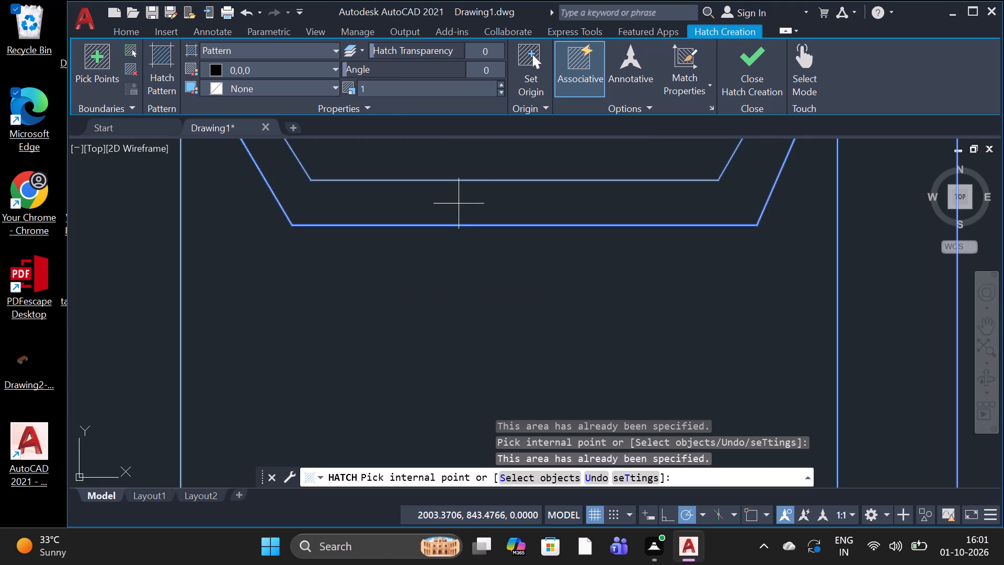
double_click(459, 204)
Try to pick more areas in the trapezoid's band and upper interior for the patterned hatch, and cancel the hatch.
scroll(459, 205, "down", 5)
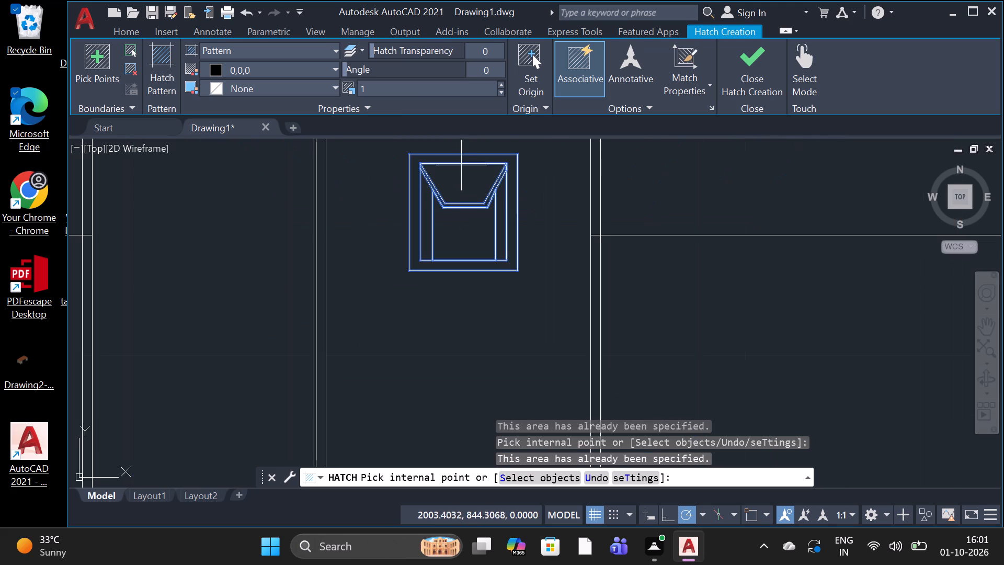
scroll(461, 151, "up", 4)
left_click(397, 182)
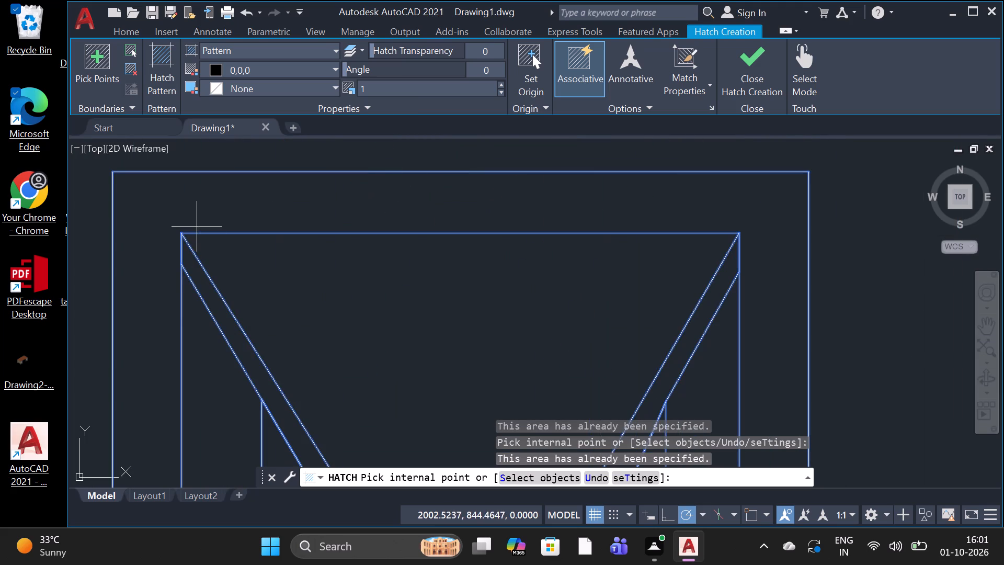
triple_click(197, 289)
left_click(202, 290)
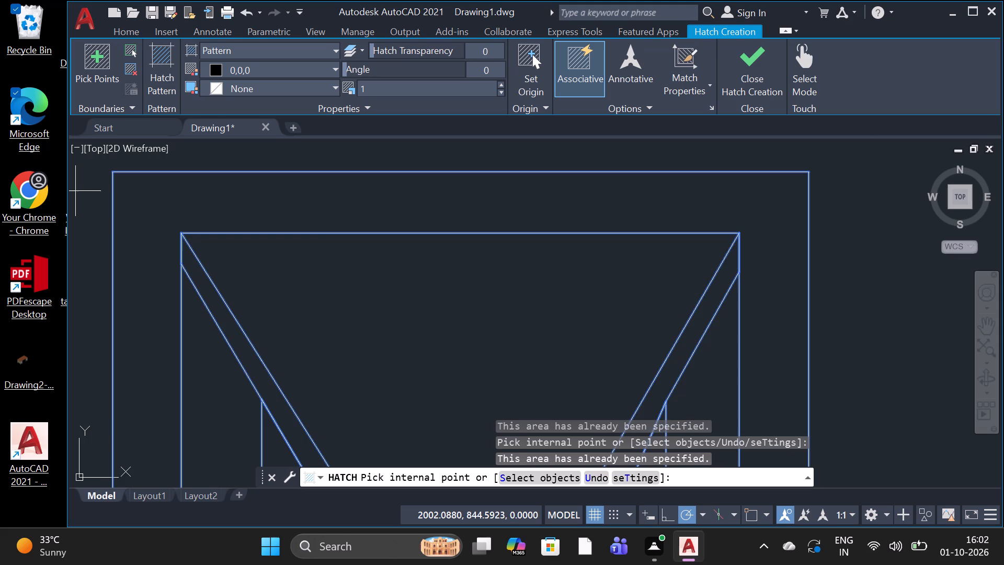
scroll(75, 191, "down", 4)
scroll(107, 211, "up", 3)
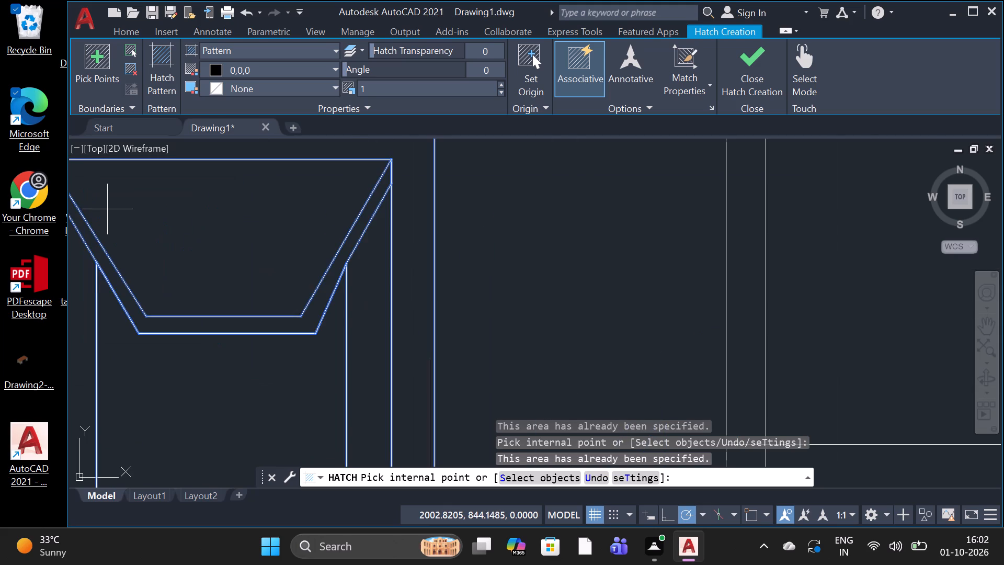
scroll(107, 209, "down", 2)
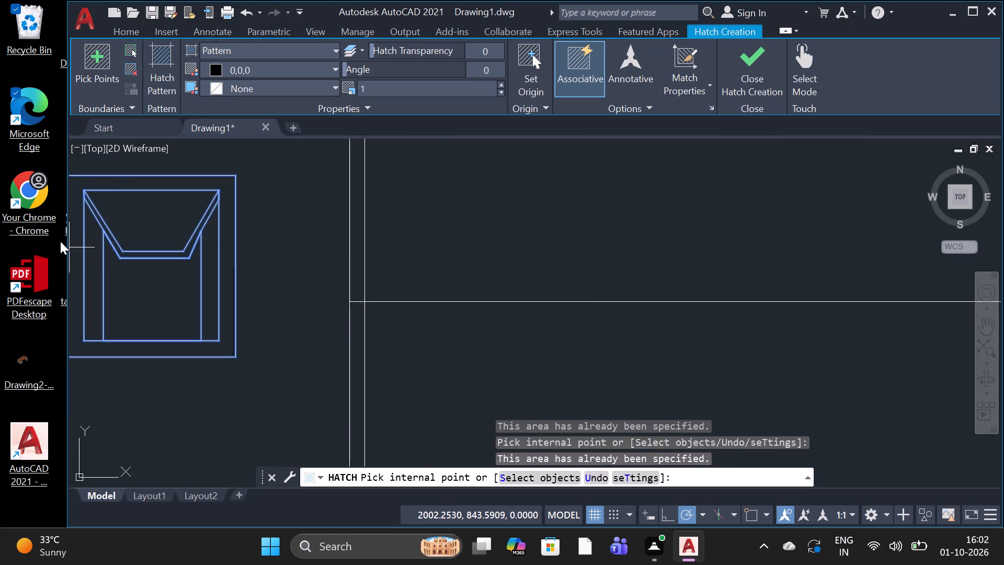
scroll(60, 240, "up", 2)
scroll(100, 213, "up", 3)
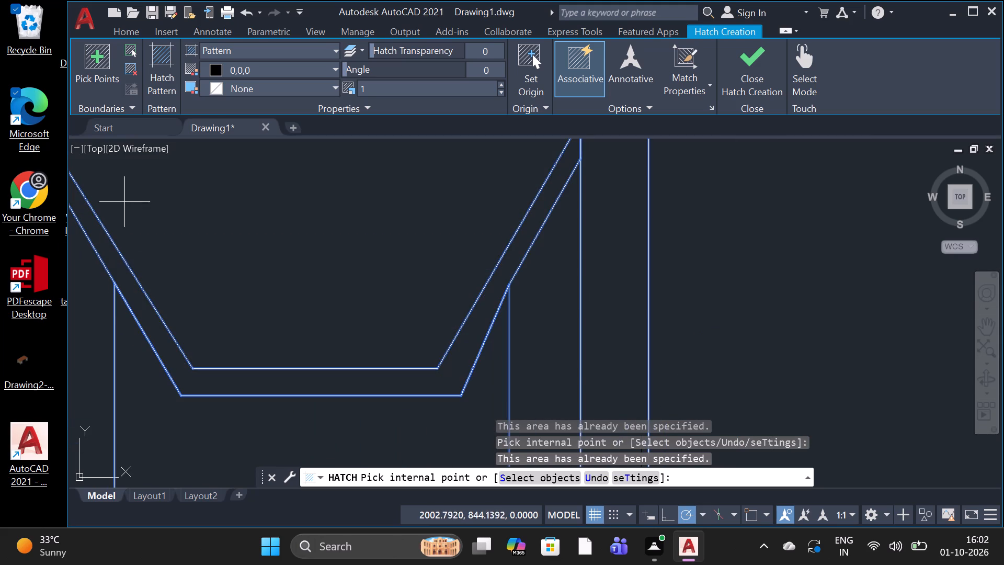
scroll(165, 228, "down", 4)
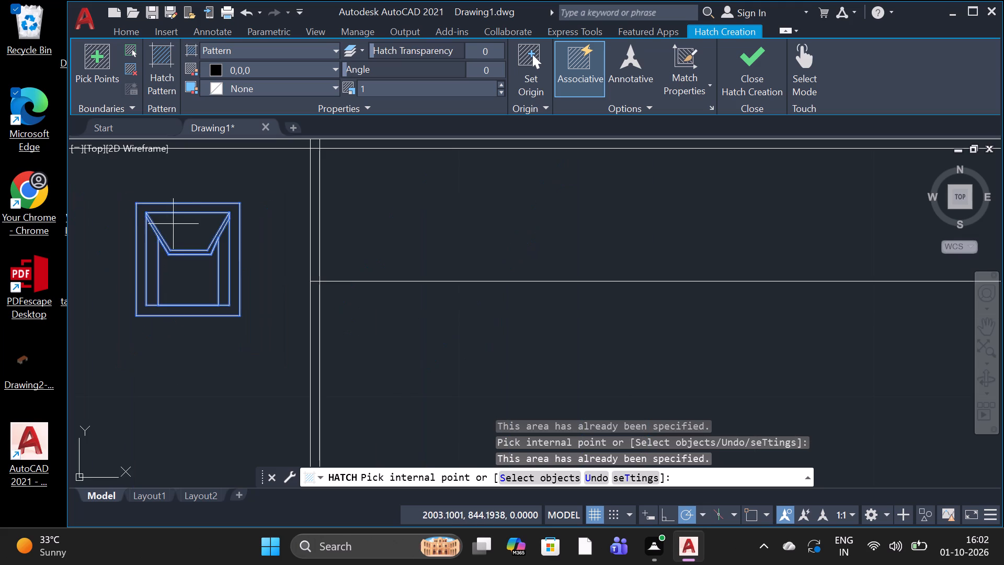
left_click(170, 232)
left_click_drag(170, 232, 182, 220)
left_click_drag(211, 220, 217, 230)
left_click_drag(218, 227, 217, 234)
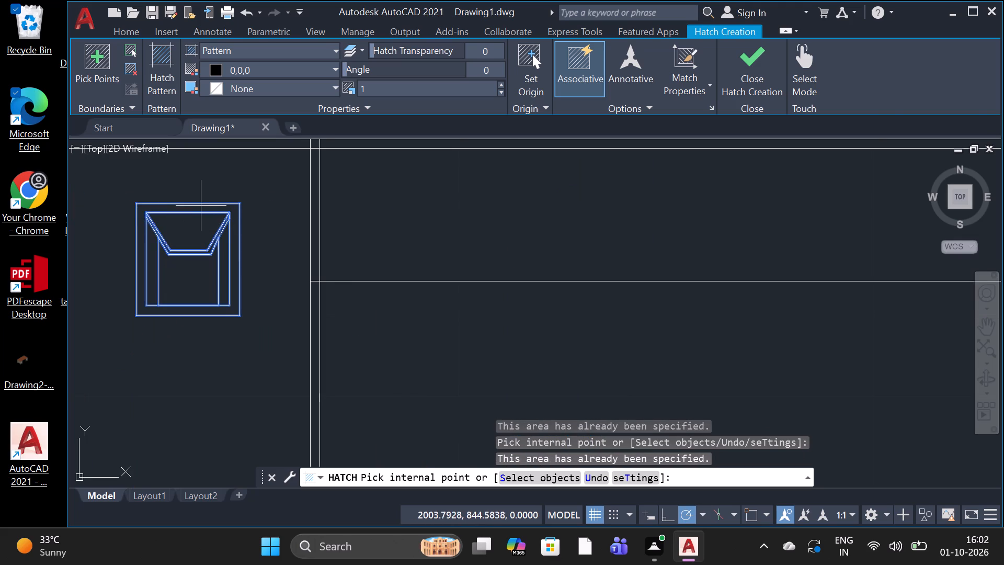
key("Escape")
Start a new hatch with the Solid pattern in colour 0,0,0 and pick the border between the outer and inner frame rectangles.
type("H")
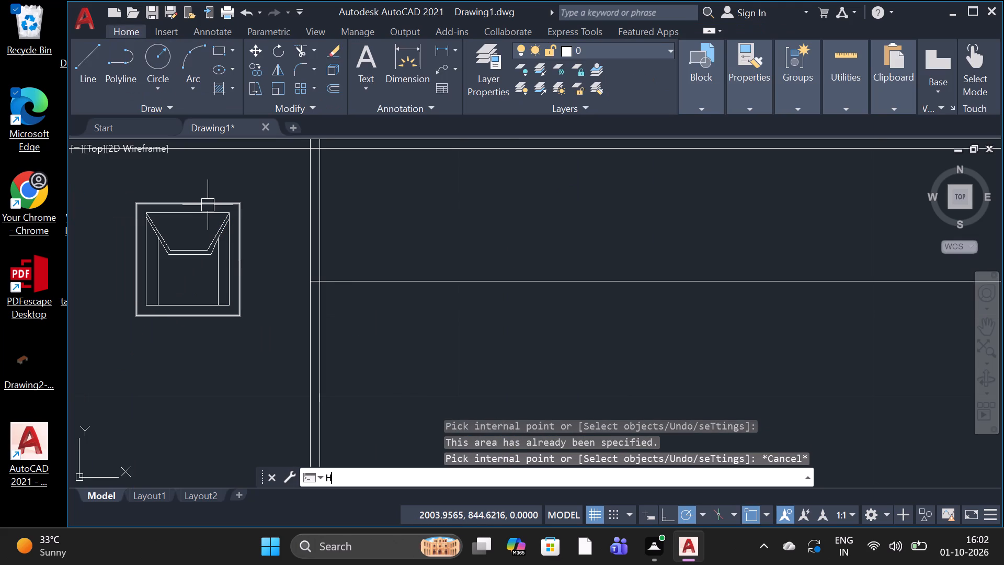
key("space")
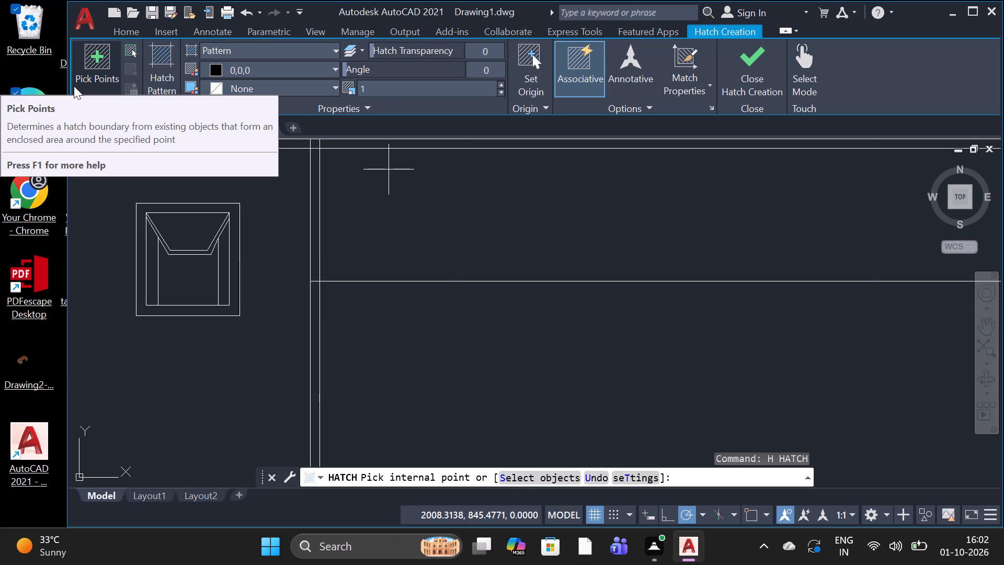
left_click(169, 65)
left_click(18, 125)
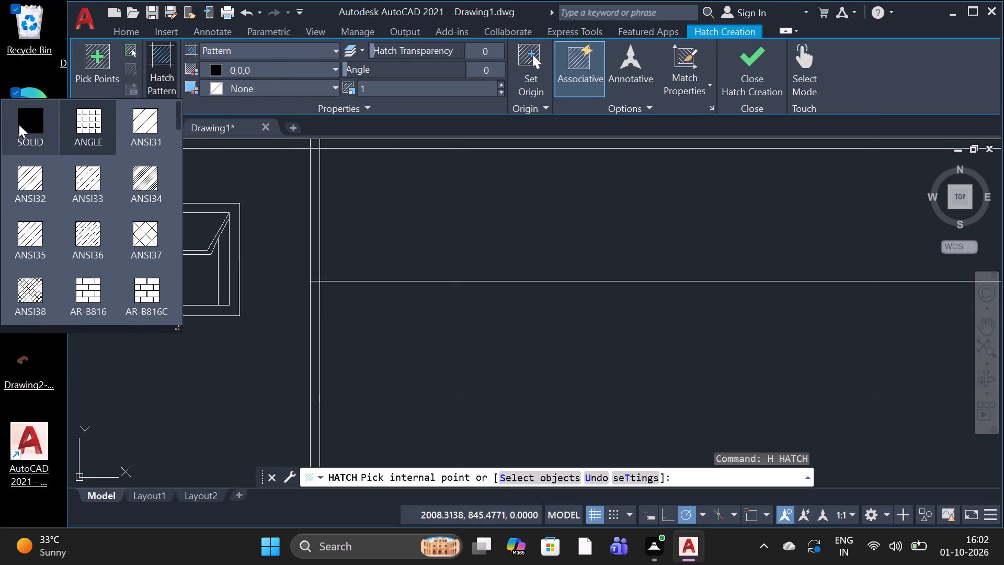
left_click(235, 228)
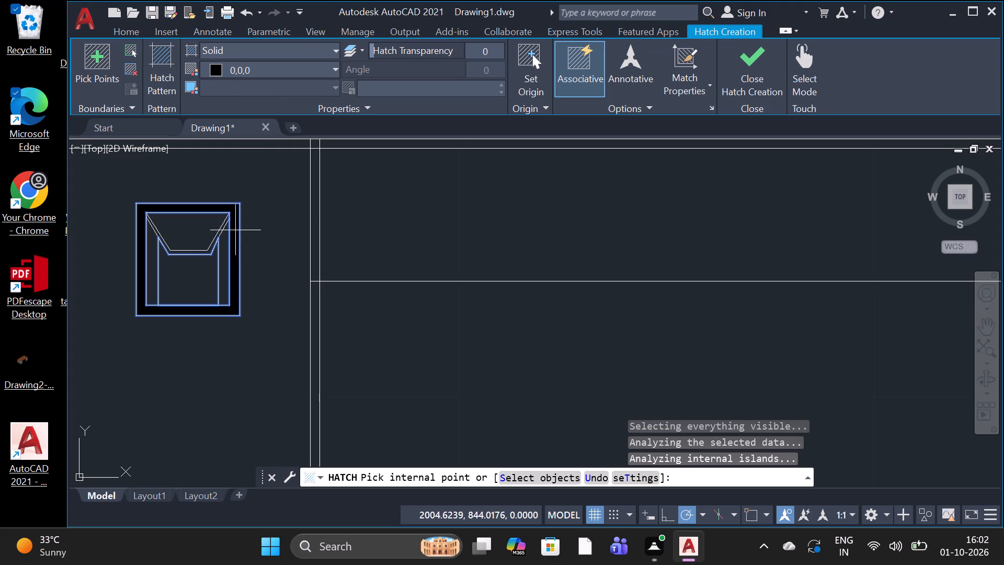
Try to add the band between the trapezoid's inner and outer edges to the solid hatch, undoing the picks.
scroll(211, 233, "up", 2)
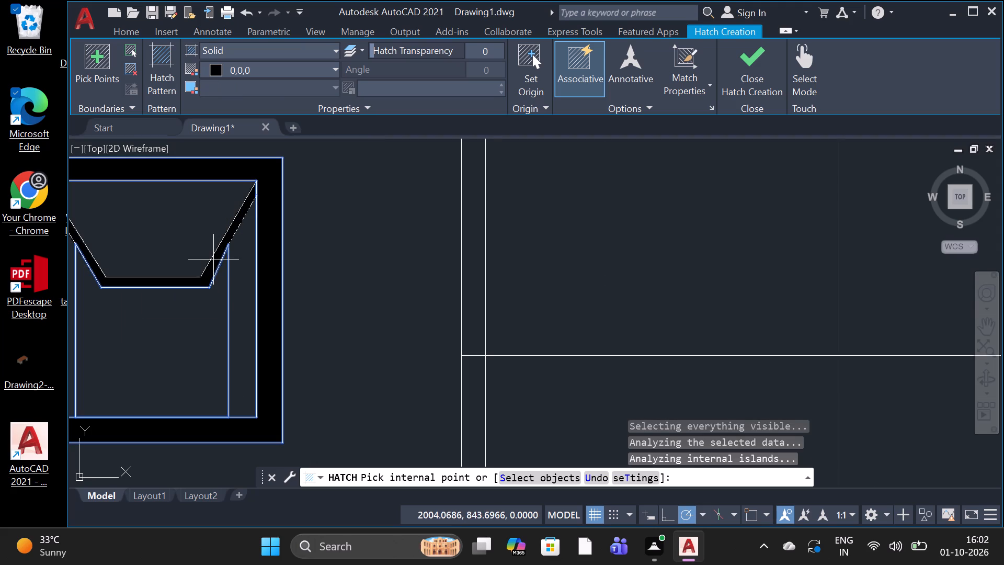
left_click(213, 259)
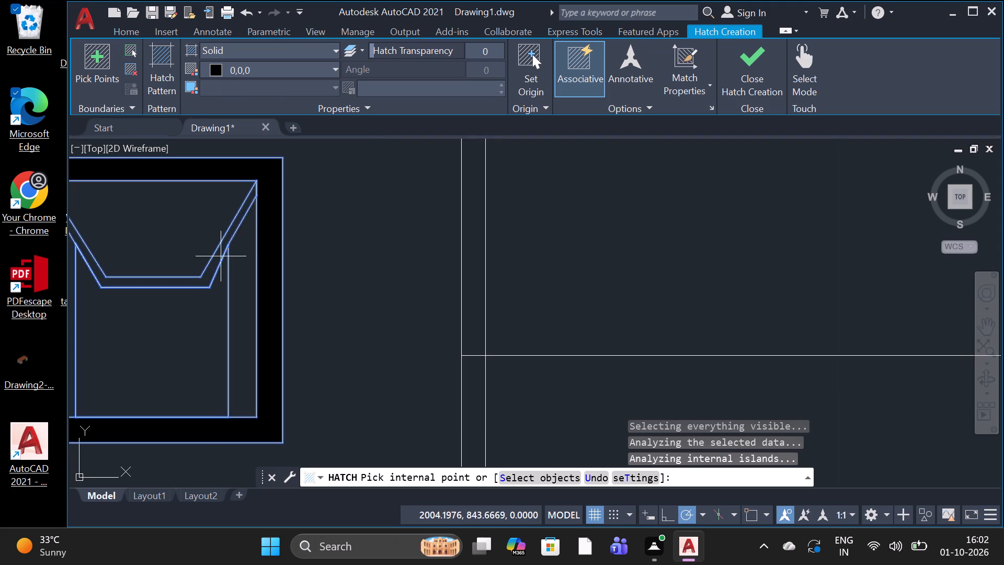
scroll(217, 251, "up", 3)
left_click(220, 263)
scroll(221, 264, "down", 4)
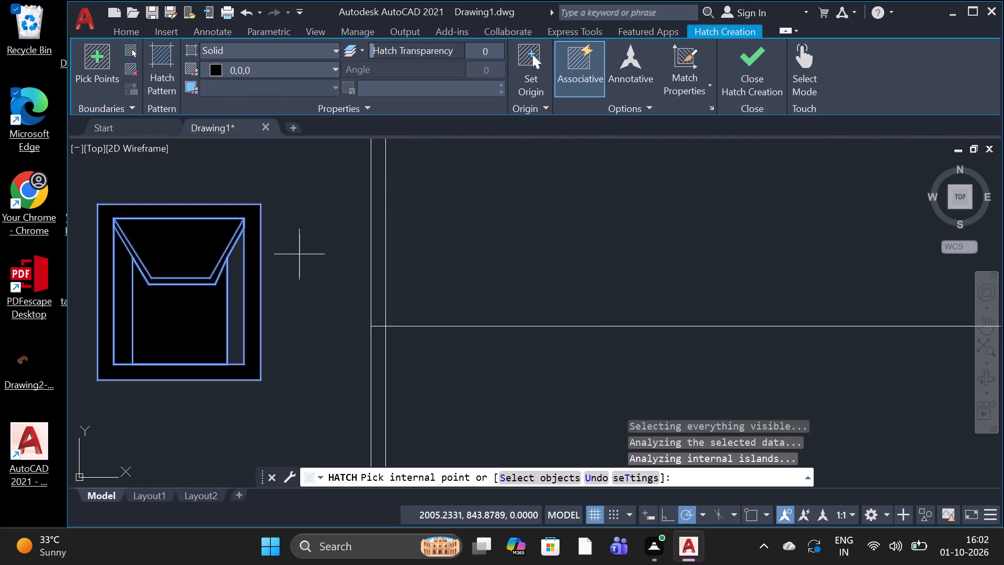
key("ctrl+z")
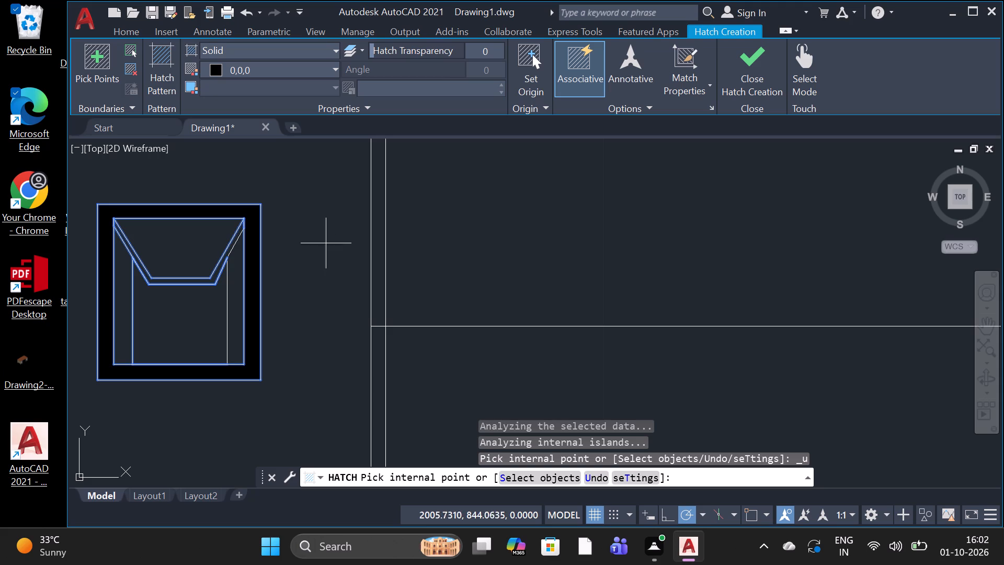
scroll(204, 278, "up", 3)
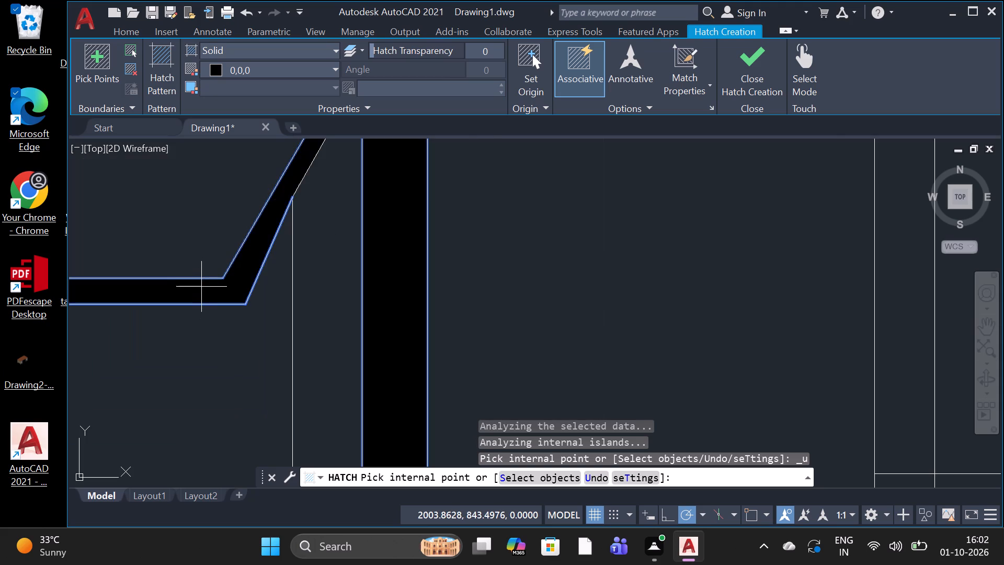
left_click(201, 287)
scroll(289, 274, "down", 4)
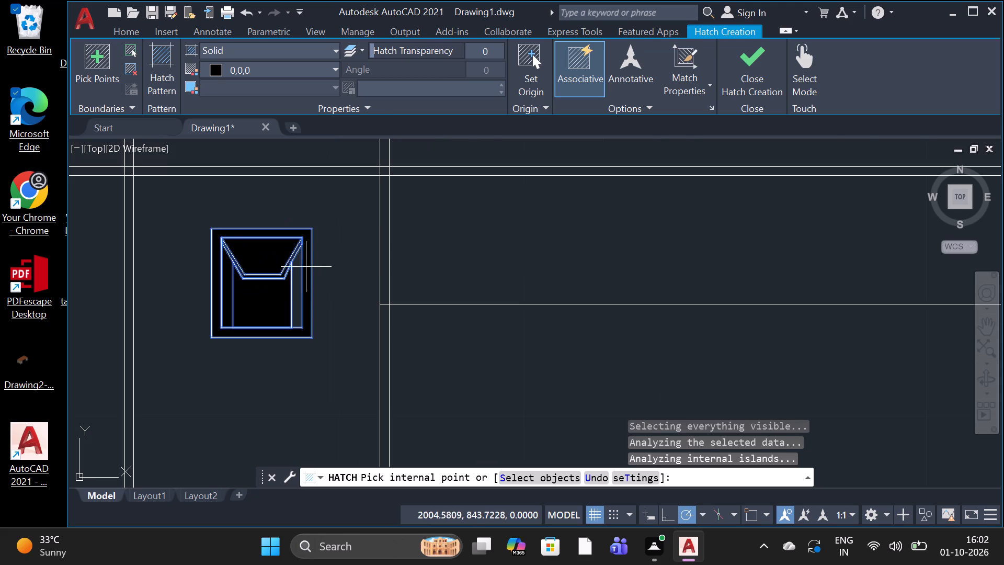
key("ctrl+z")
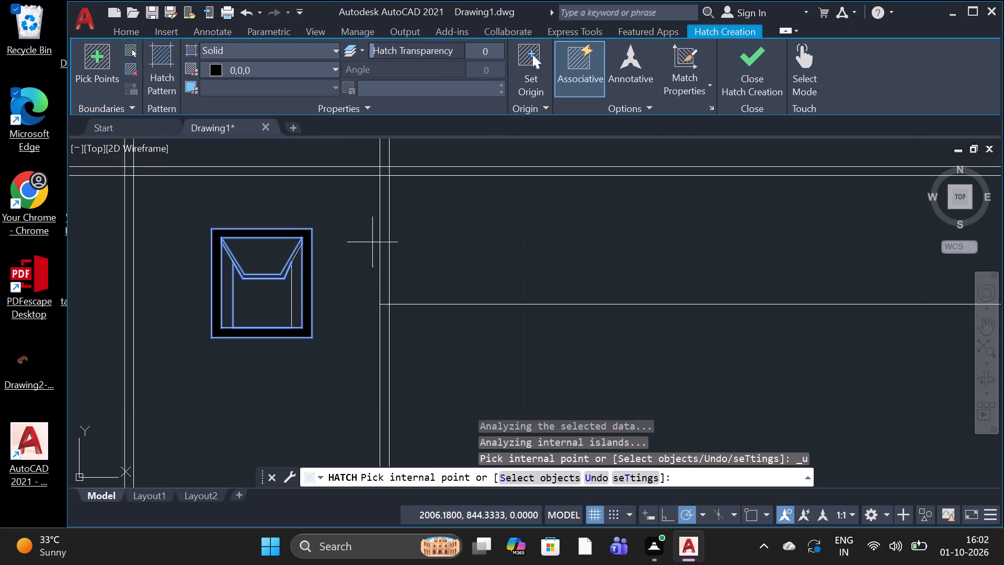
Finish the solid black hatch on the frame border.
scroll(364, 281, "up", 3)
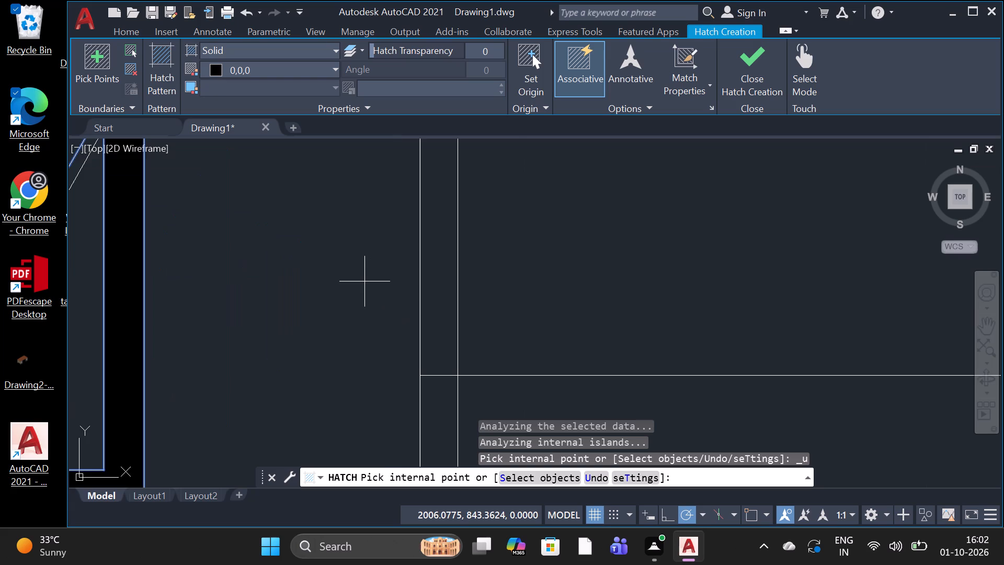
scroll(364, 281, "down", 3)
key("space")
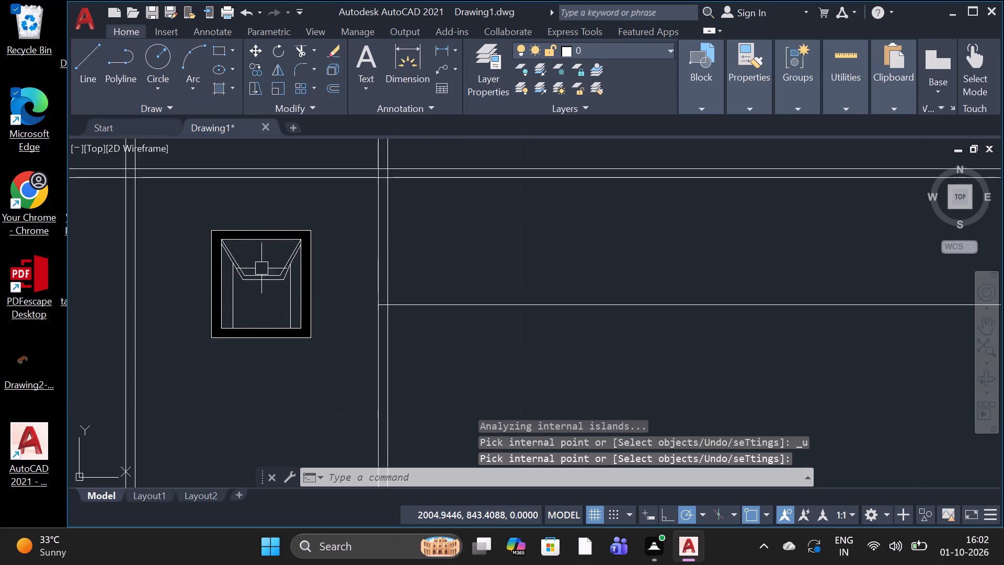
Draw a line from the trapezoid's outer bottom-right corner up to the inner frame's right edge, just below the band's end.
left_click(81, 63)
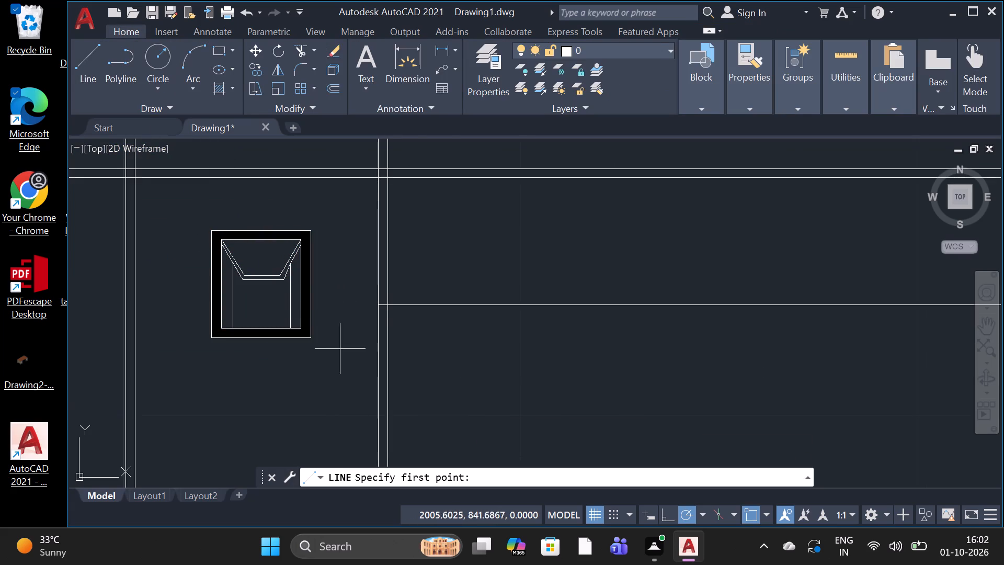
scroll(294, 281, "up", 3)
scroll(284, 247, "down", 2)
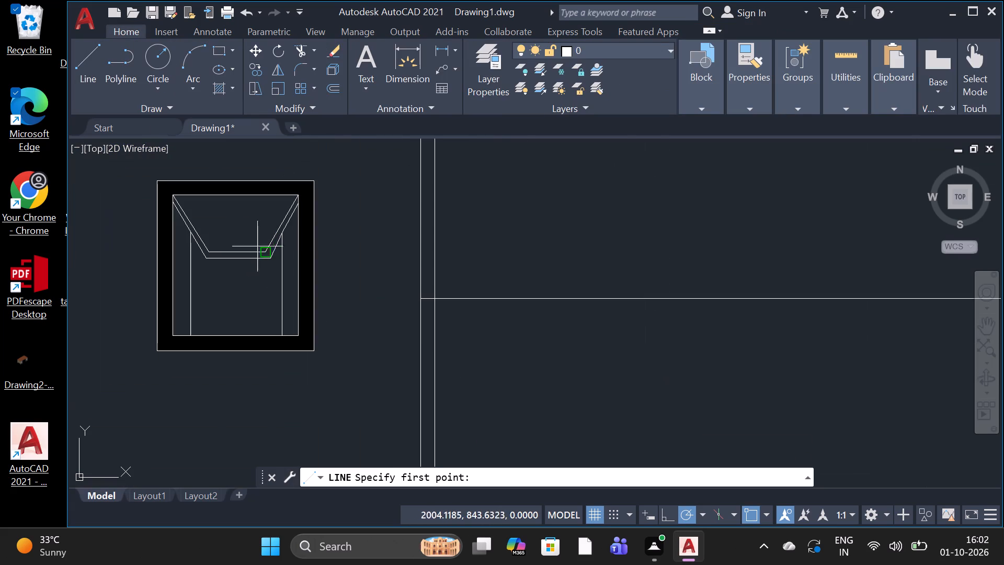
left_click(273, 264)
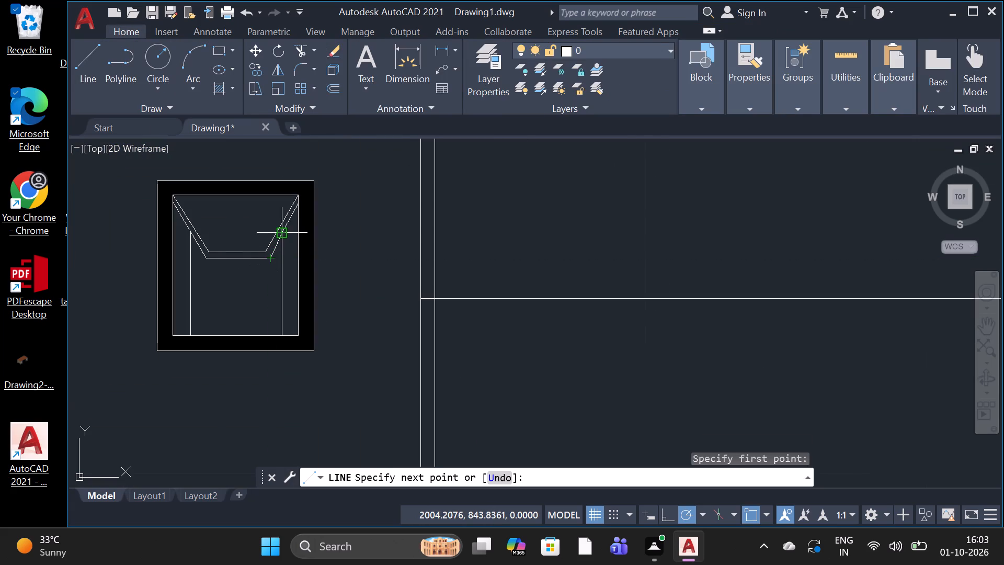
scroll(300, 211, "up", 2)
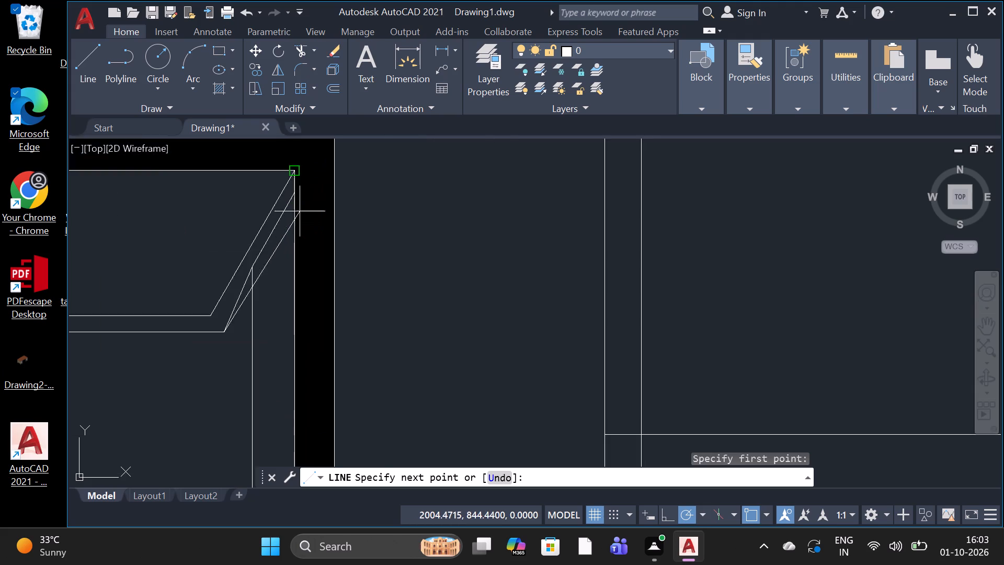
scroll(300, 211, "up", 2)
left_click(289, 174)
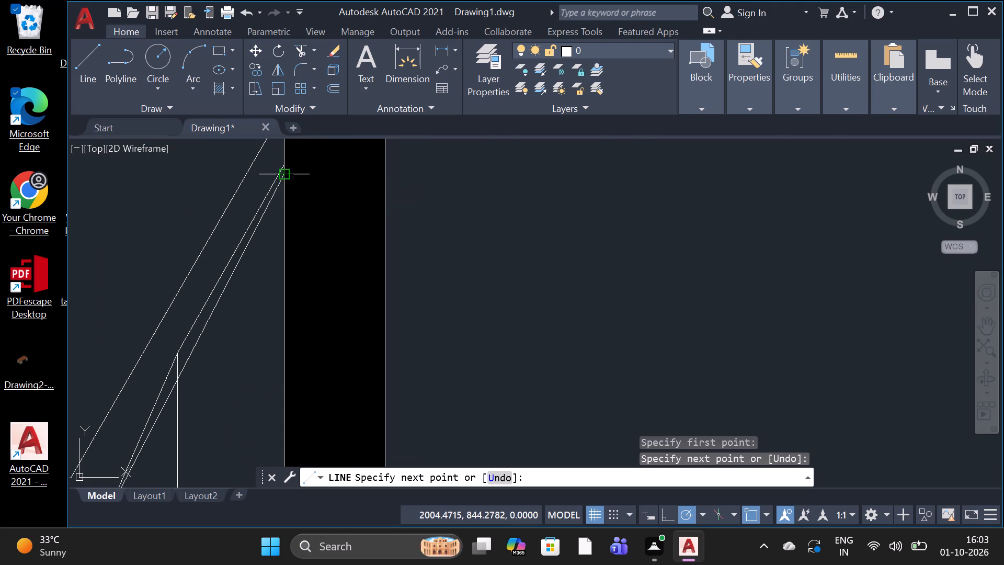
key("space")
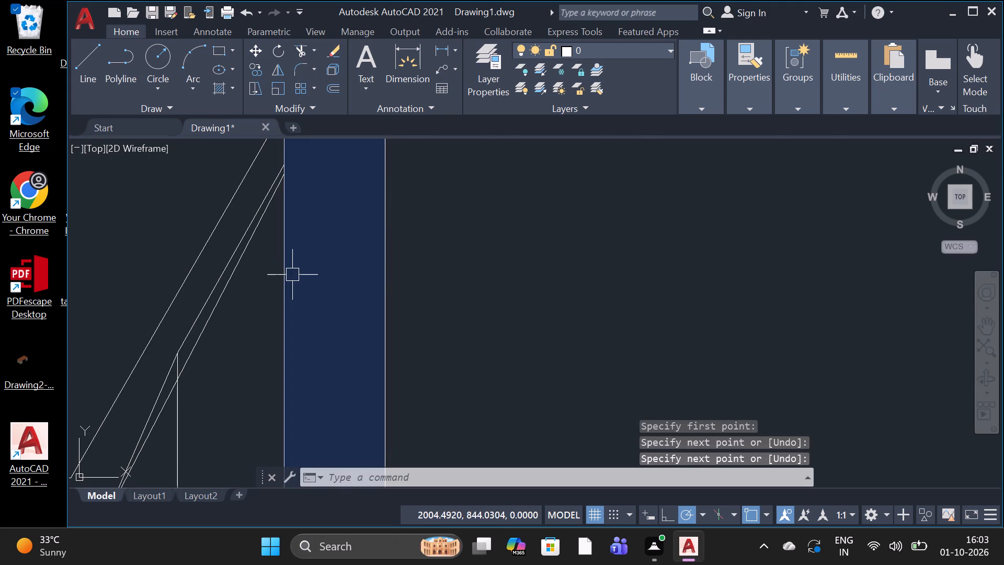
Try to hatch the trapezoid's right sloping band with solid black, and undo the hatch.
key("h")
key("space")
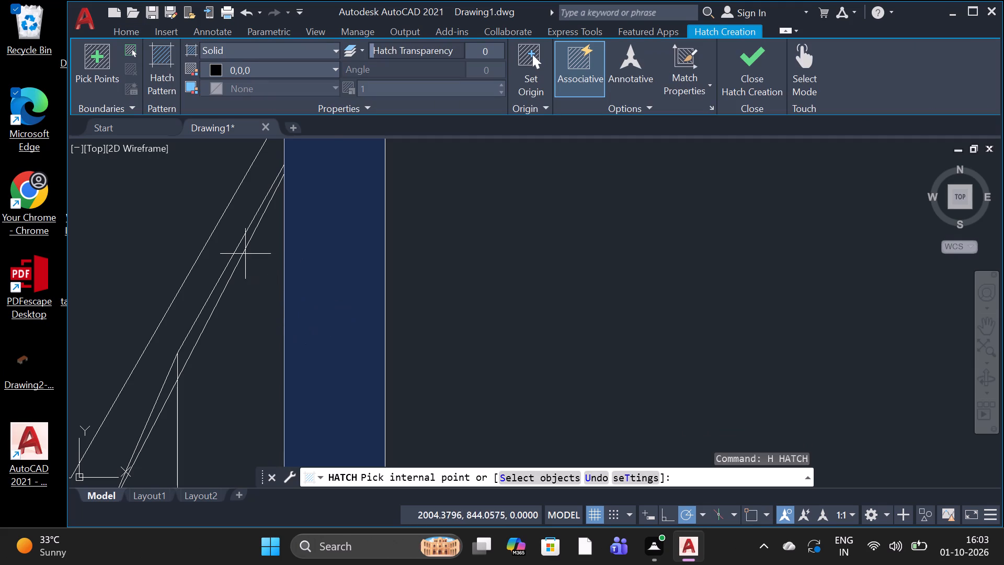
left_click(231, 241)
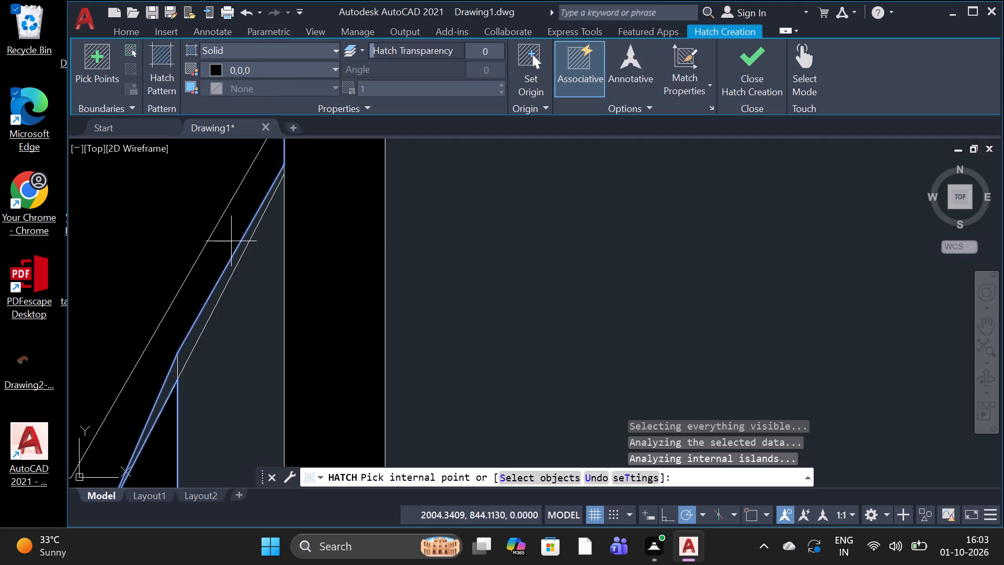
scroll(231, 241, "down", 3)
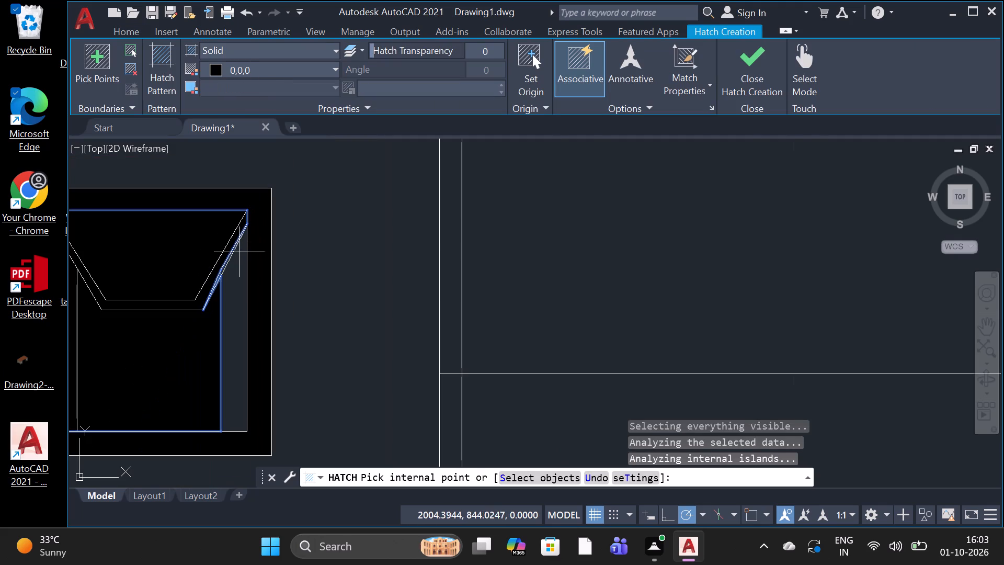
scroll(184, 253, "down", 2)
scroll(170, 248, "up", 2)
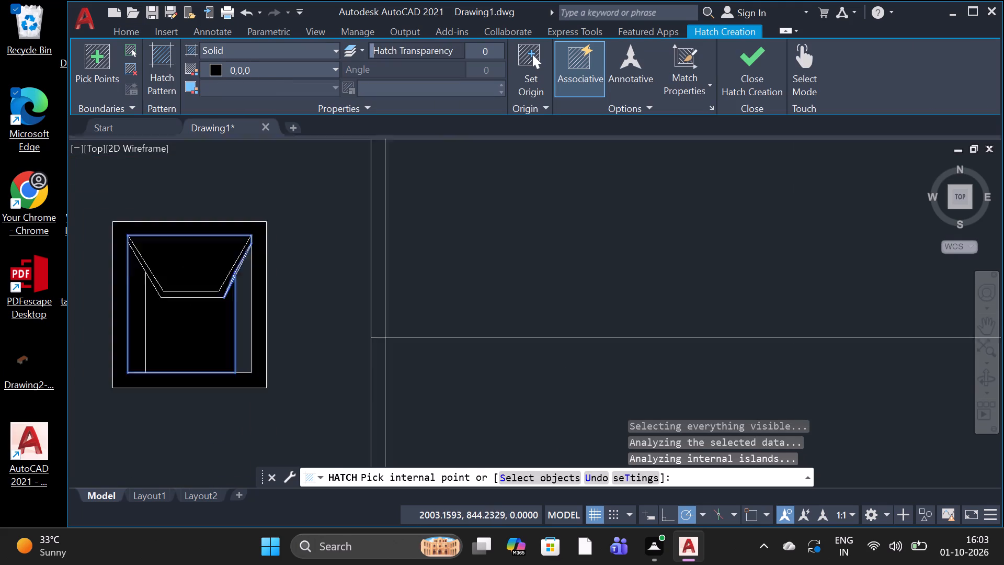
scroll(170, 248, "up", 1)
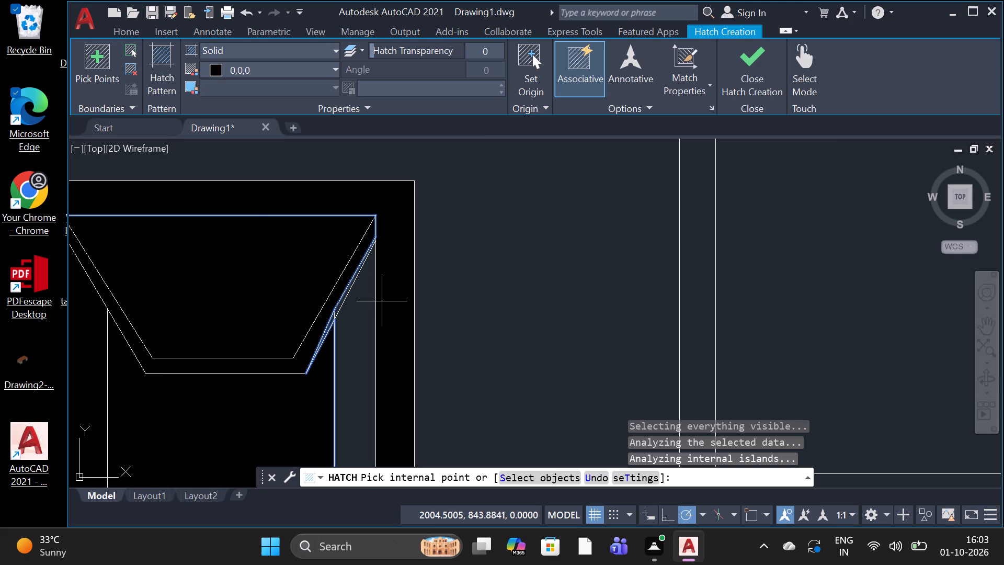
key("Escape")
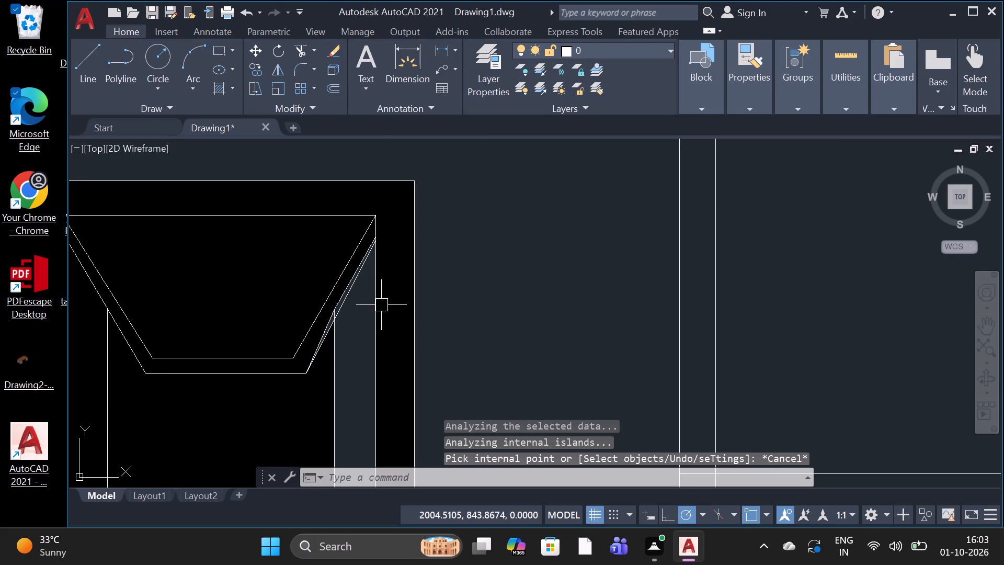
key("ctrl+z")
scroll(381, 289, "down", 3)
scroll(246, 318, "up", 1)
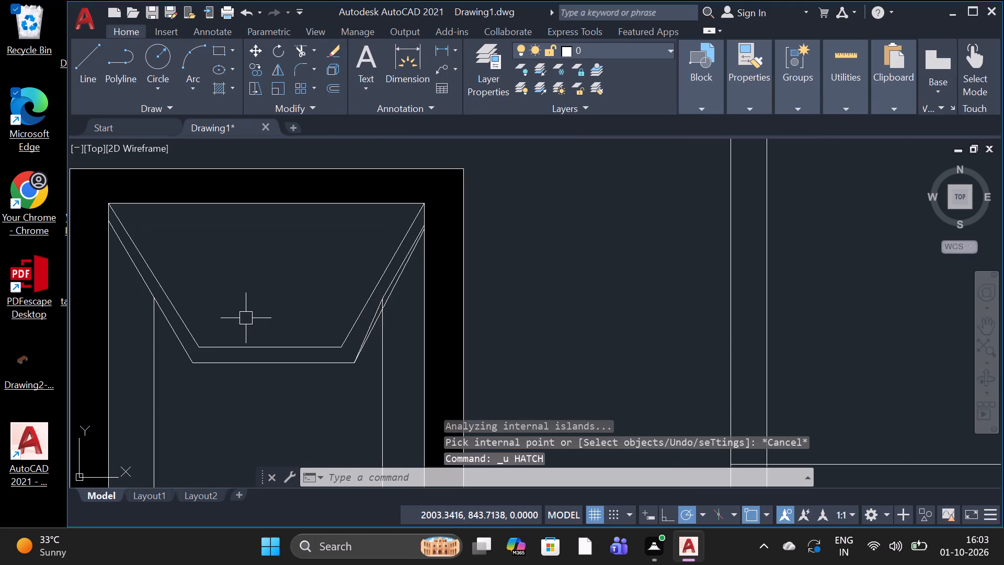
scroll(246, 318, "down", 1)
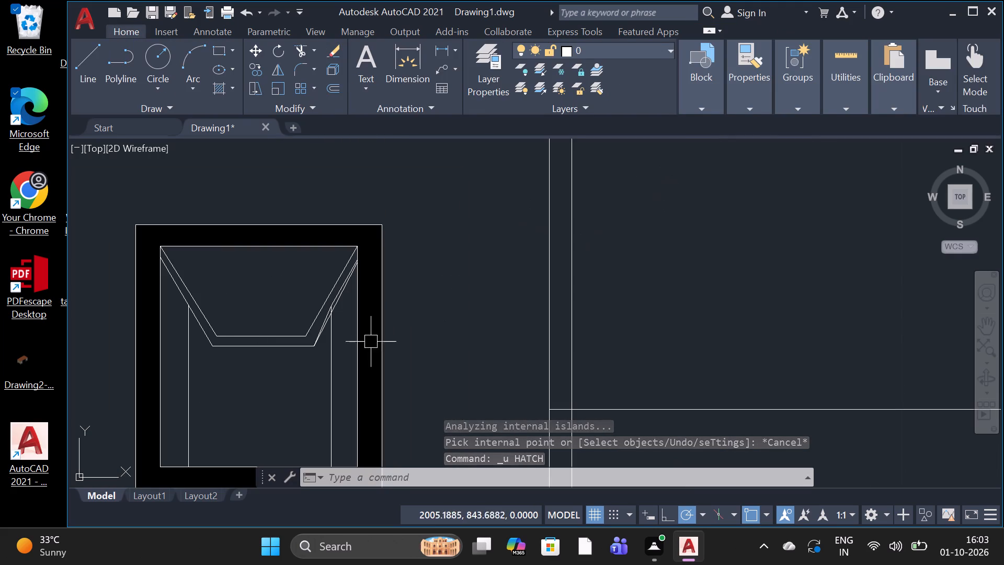
Erase the trapezoid's outer left sloping line and its outer bottom line.
scroll(201, 337, "up", 2)
left_click(204, 326)
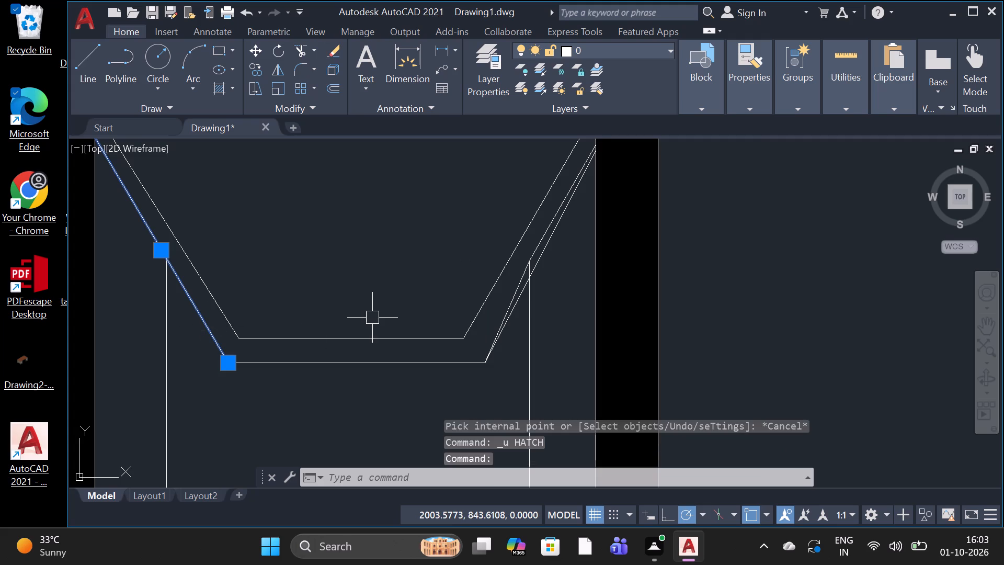
key("Delete")
left_click(371, 367)
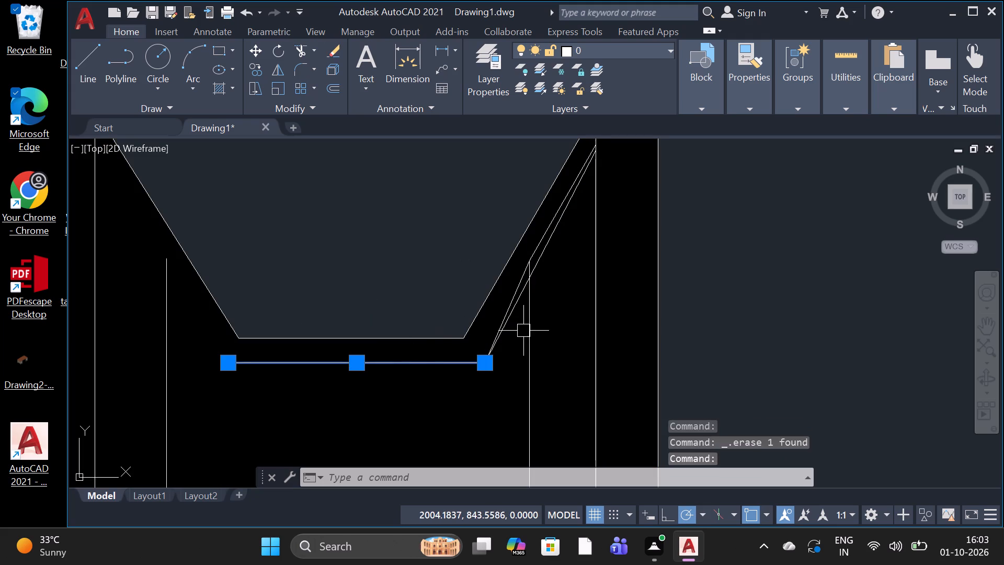
key("Delete")
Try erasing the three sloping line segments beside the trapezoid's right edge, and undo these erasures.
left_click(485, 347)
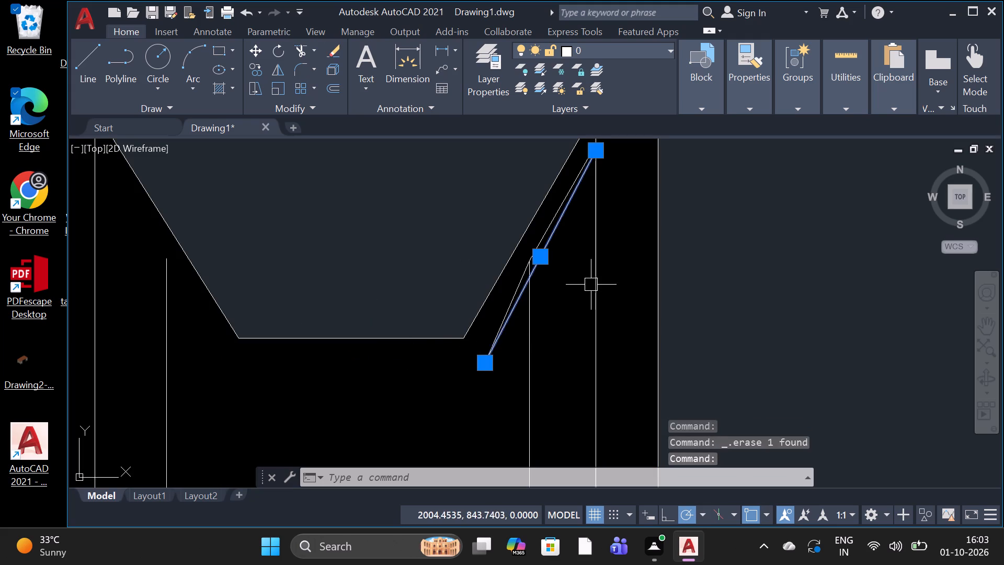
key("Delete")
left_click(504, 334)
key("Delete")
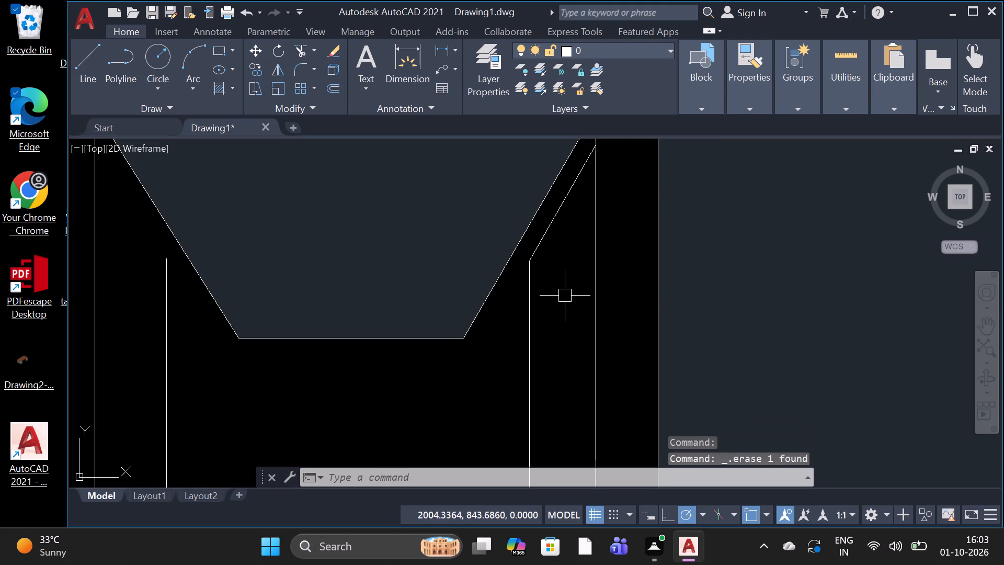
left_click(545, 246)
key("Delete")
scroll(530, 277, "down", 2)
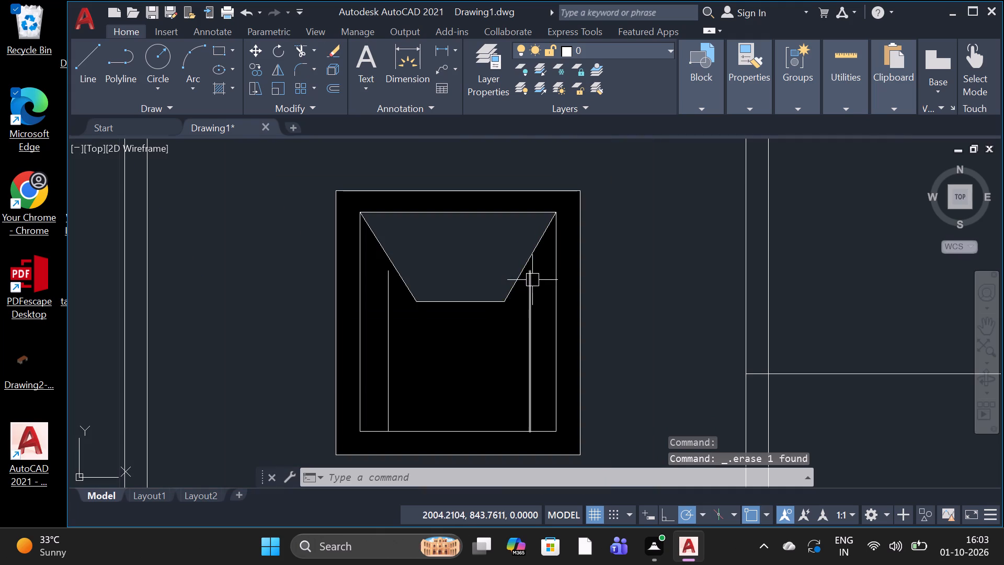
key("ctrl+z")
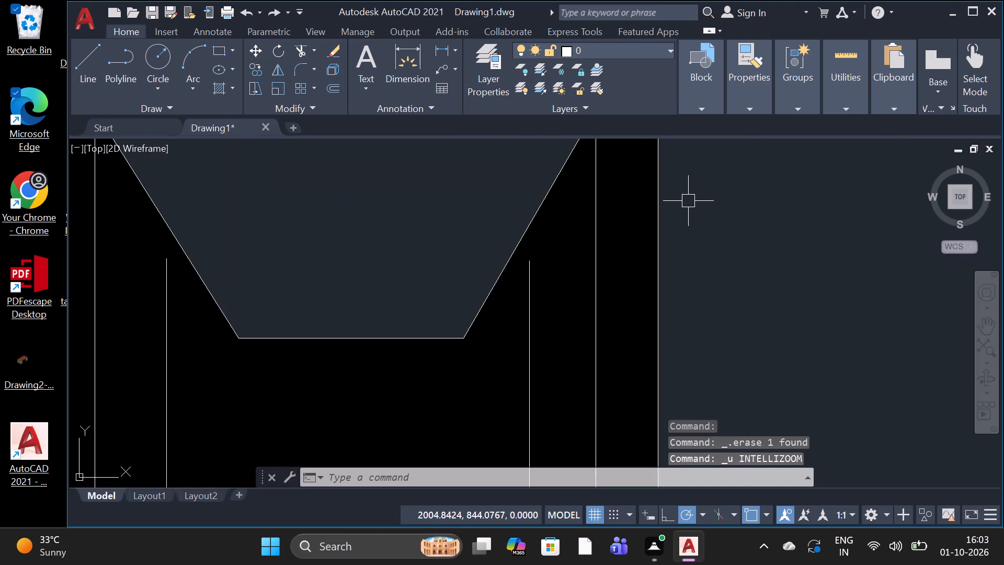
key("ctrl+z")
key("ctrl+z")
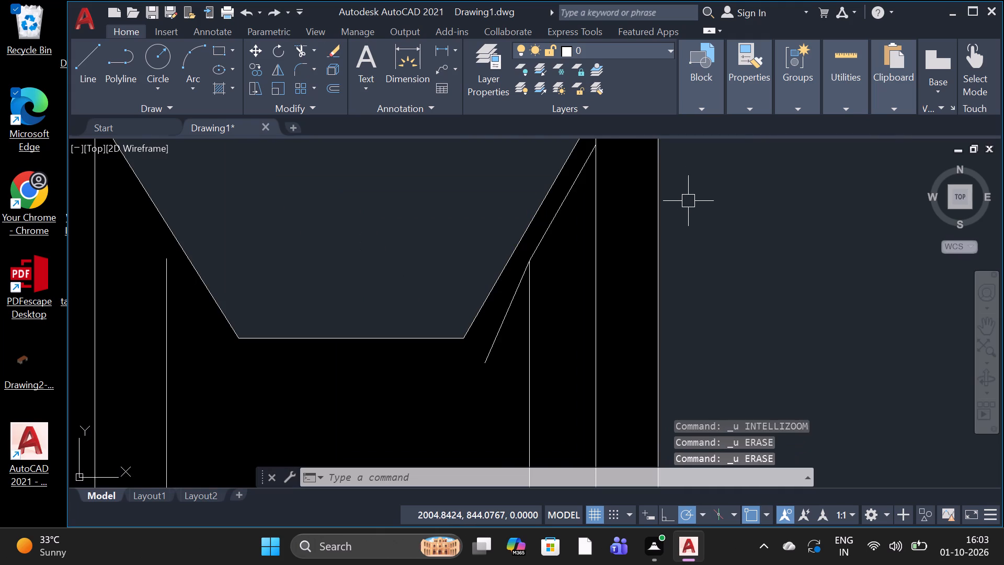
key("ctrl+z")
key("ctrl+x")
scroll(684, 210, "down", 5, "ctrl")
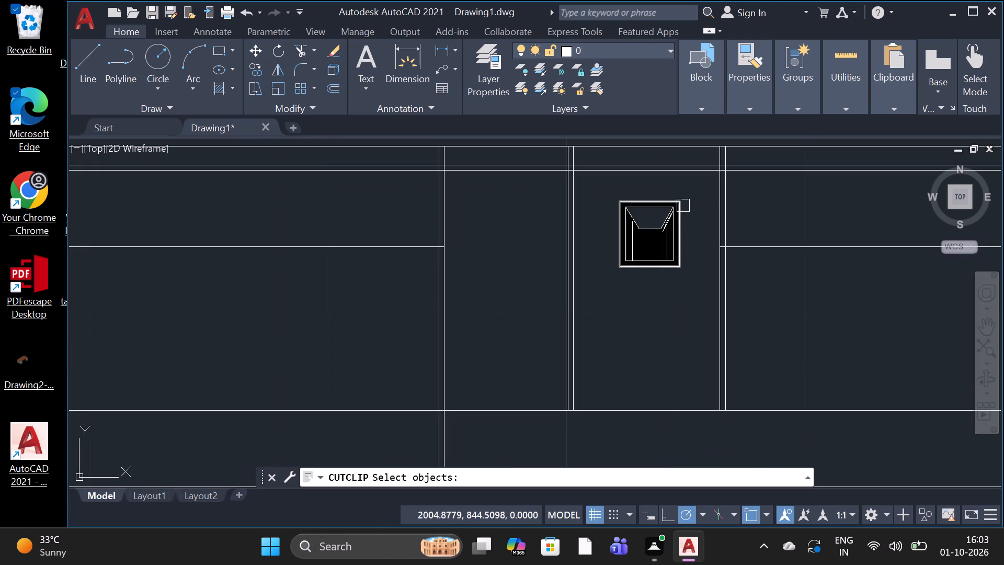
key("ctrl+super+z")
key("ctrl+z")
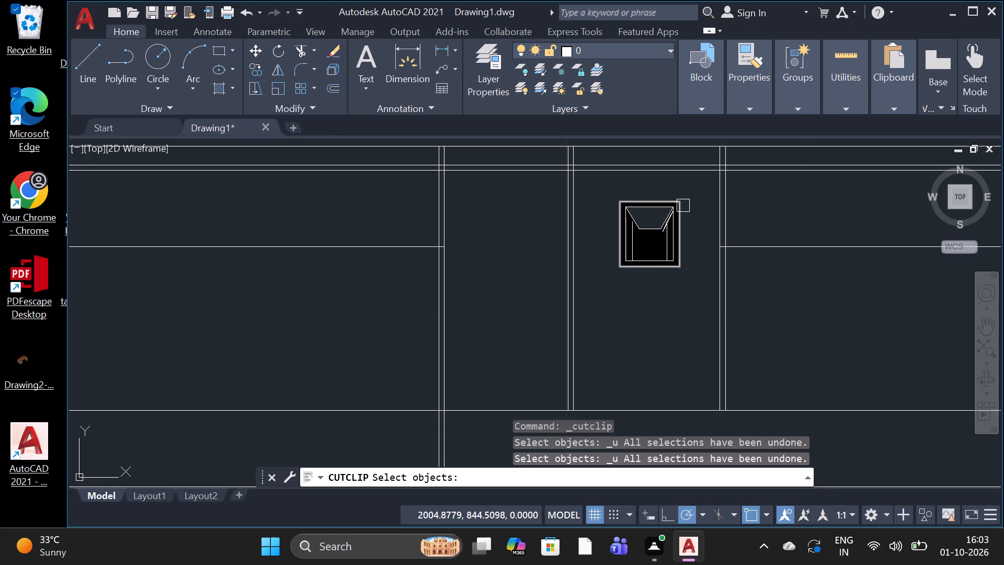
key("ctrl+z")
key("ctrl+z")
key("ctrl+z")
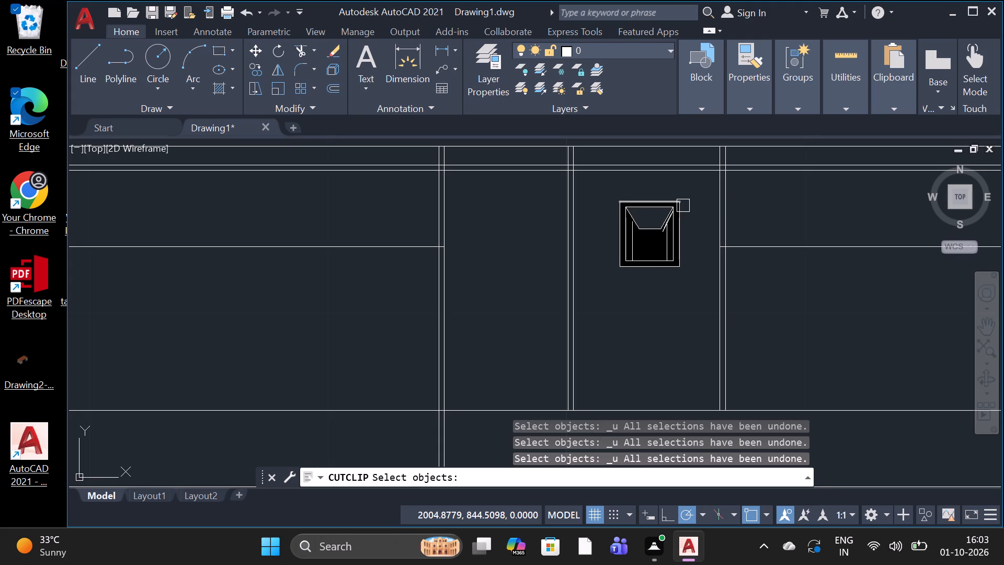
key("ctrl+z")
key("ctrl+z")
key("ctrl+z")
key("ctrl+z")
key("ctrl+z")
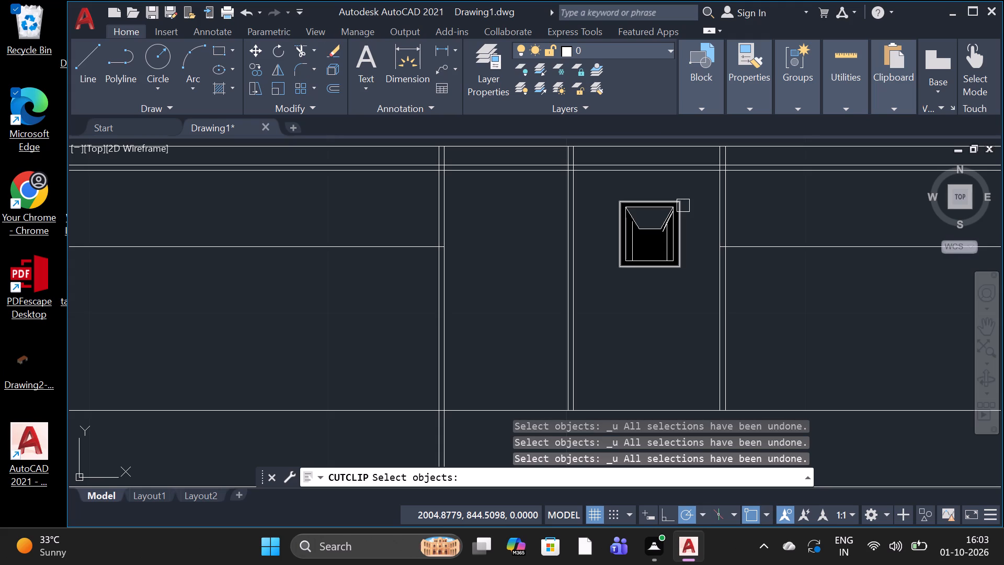
Draw a vertical line from the trapezoid's left sloping edge straight down onto the left inner vertical line, closing the gap between them.
scroll(635, 228, "up", 4)
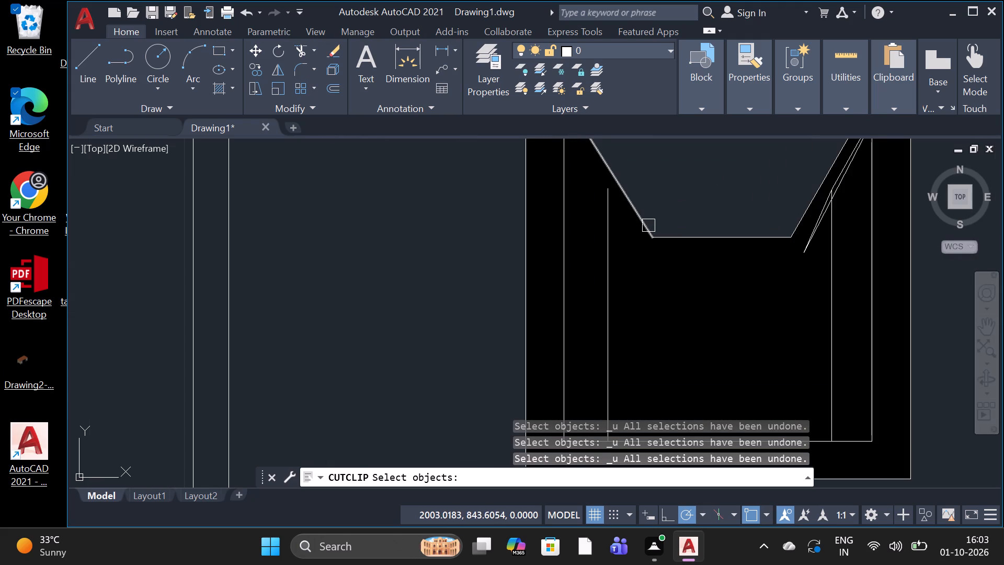
scroll(630, 204, "down", 2)
scroll(629, 196, "up", 3)
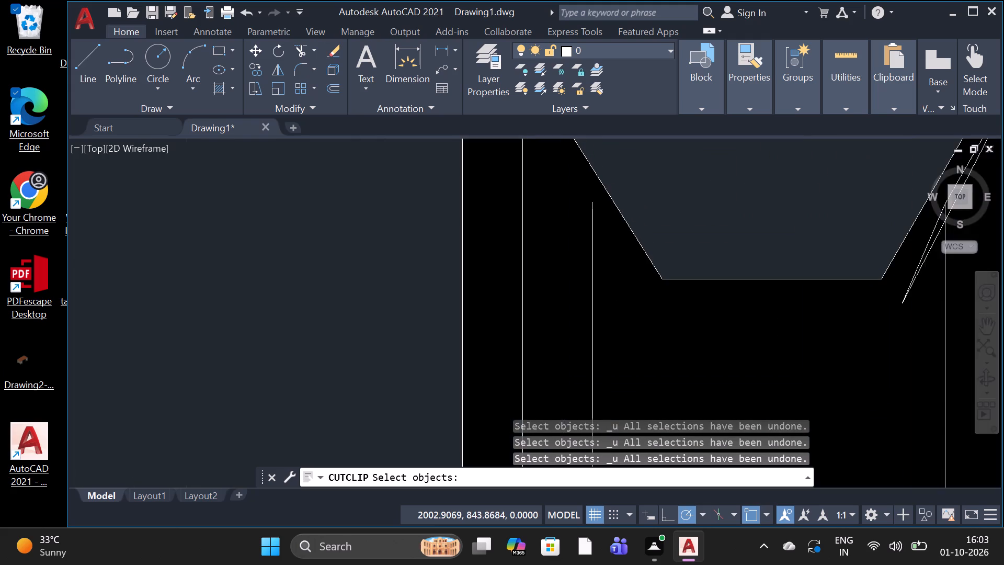
scroll(629, 196, "up", 1)
left_click(82, 53)
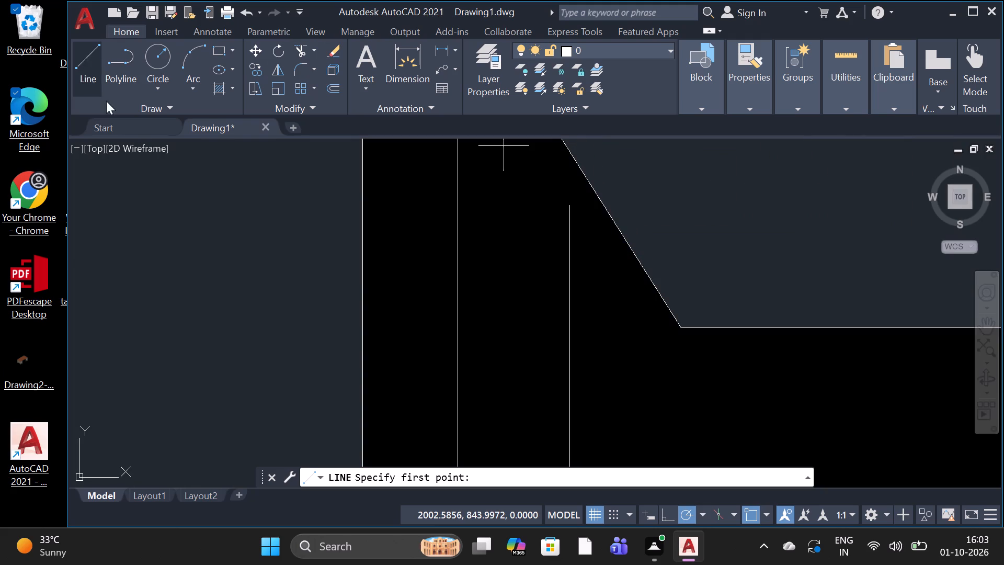
scroll(557, 219, "down", 2)
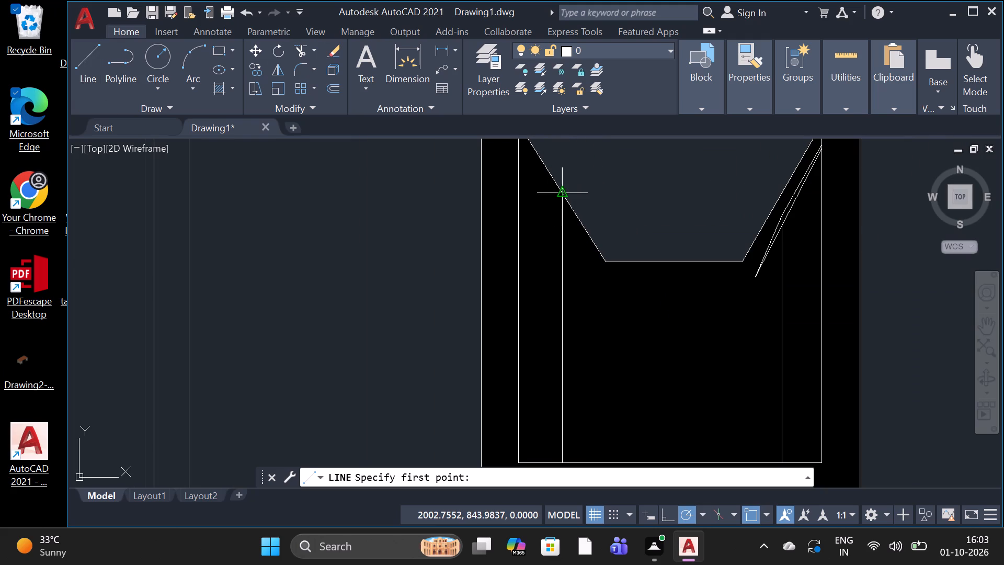
left_click(557, 195)
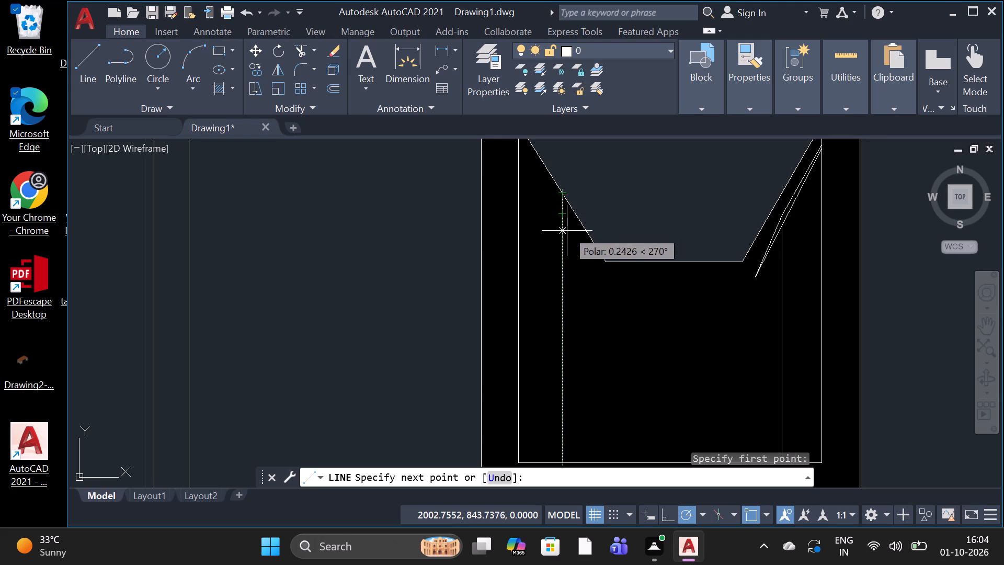
left_click(566, 244)
key("space")
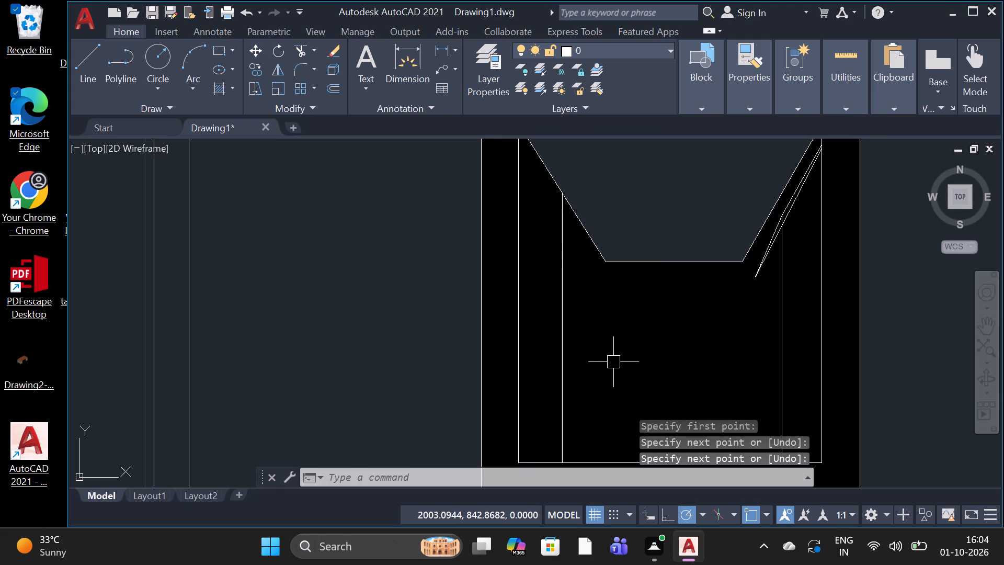
Draw a vertical line from the top end of the right inner vertical line up to the trapezoid's right sloping edge.
scroll(871, 255, "down", 2)
scroll(860, 240, "up", 3)
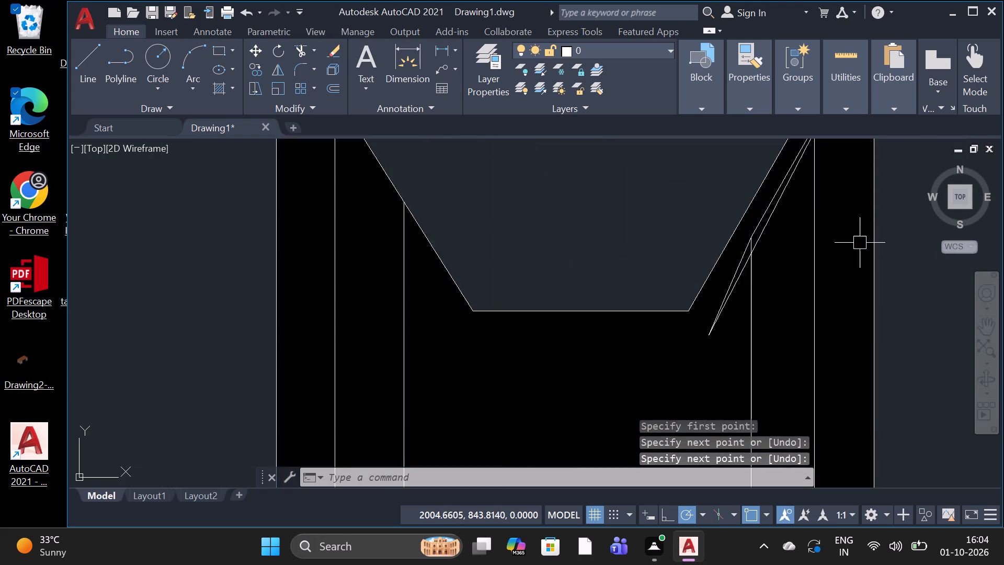
scroll(860, 243, "up", 1)
left_click(92, 60)
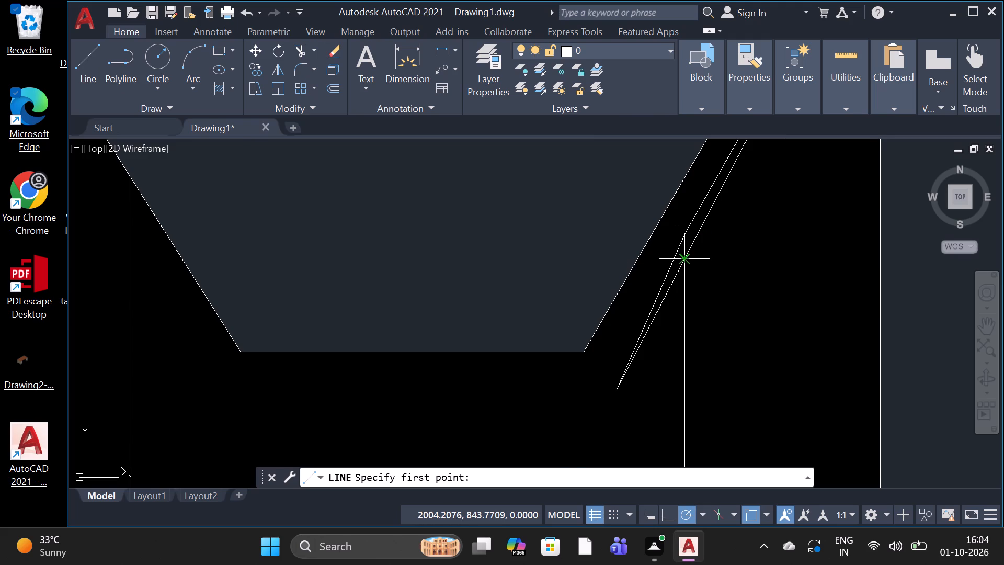
scroll(686, 260, "up", 3)
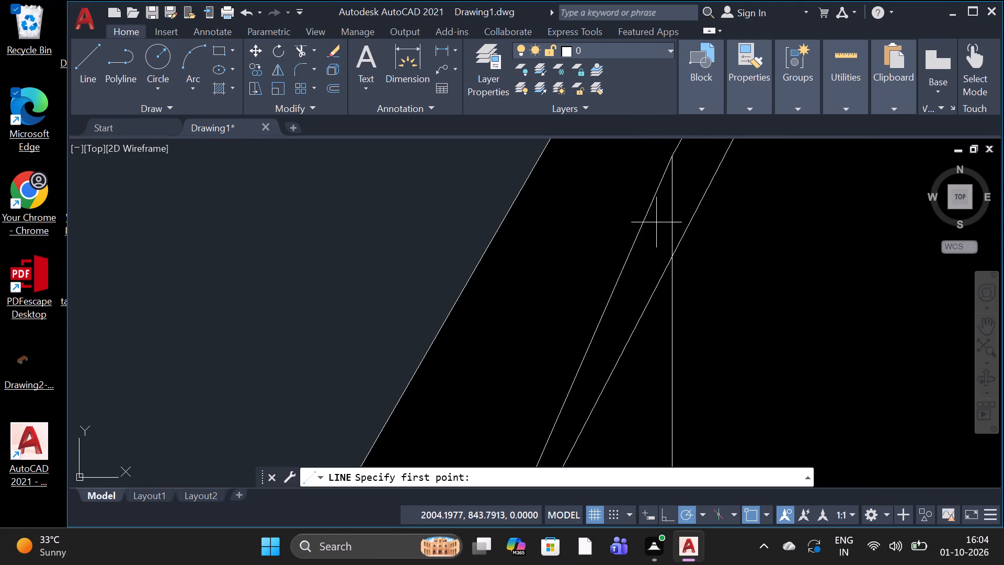
scroll(672, 168, "up", 4)
scroll(678, 171, "down", 5)
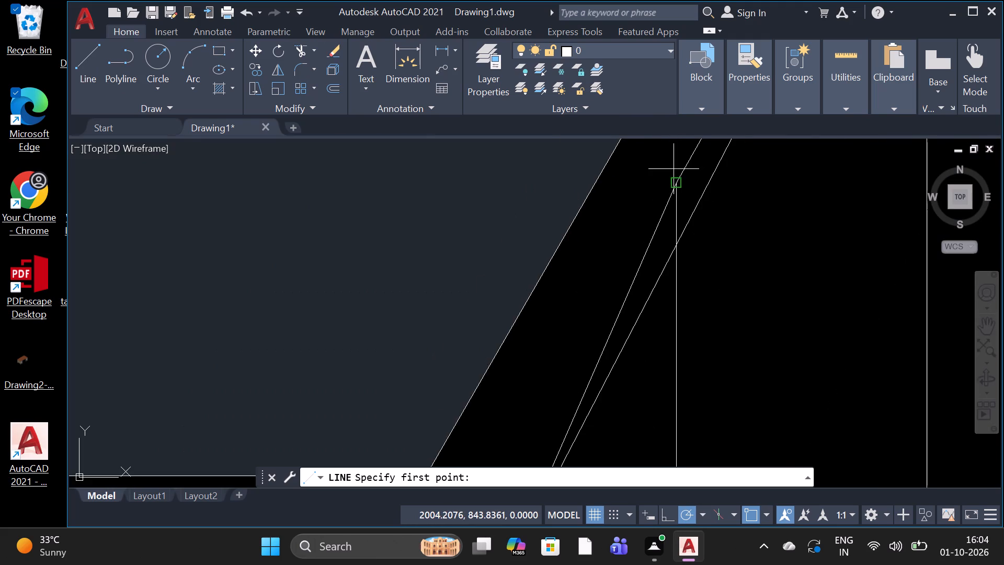
scroll(674, 168, "up", 5)
left_click(686, 344)
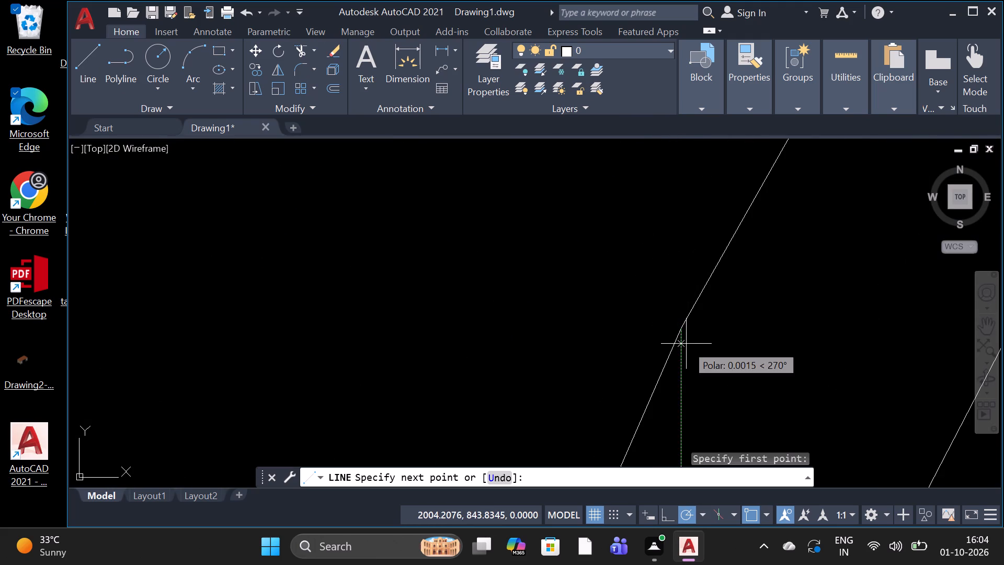
scroll(677, 314, "down", 3)
scroll(651, 240, "down", 2)
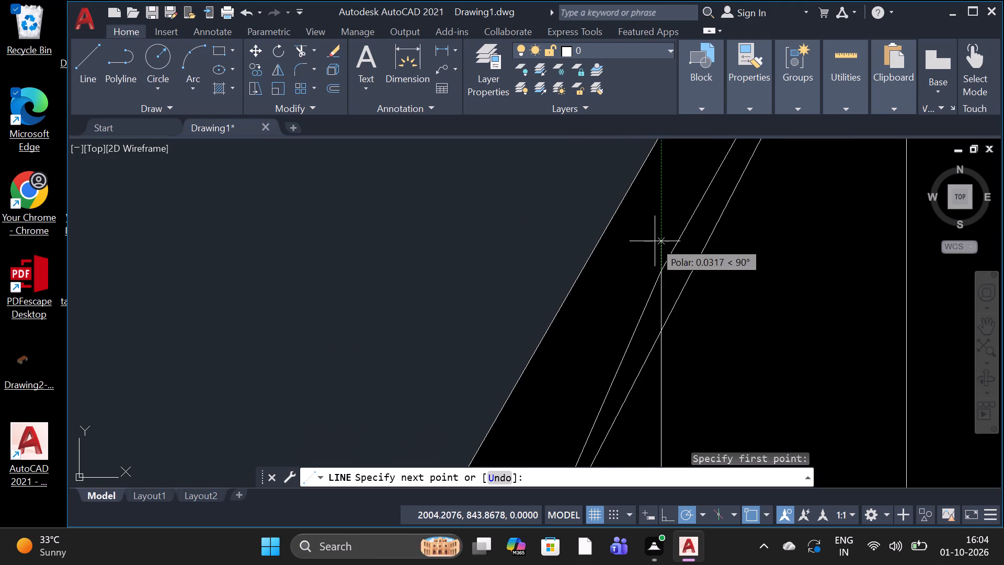
scroll(655, 241, "down", 5)
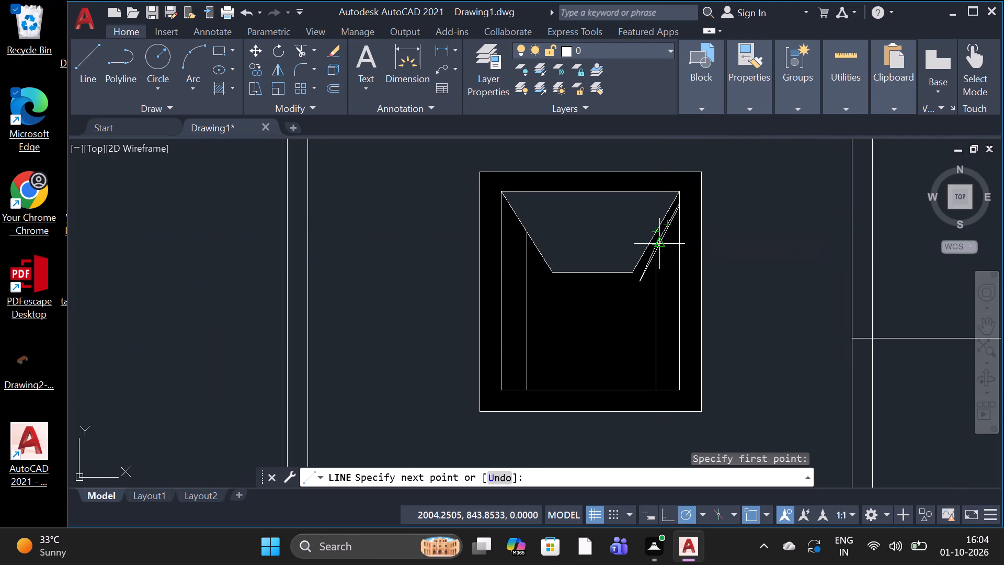
scroll(660, 240, "up", 4)
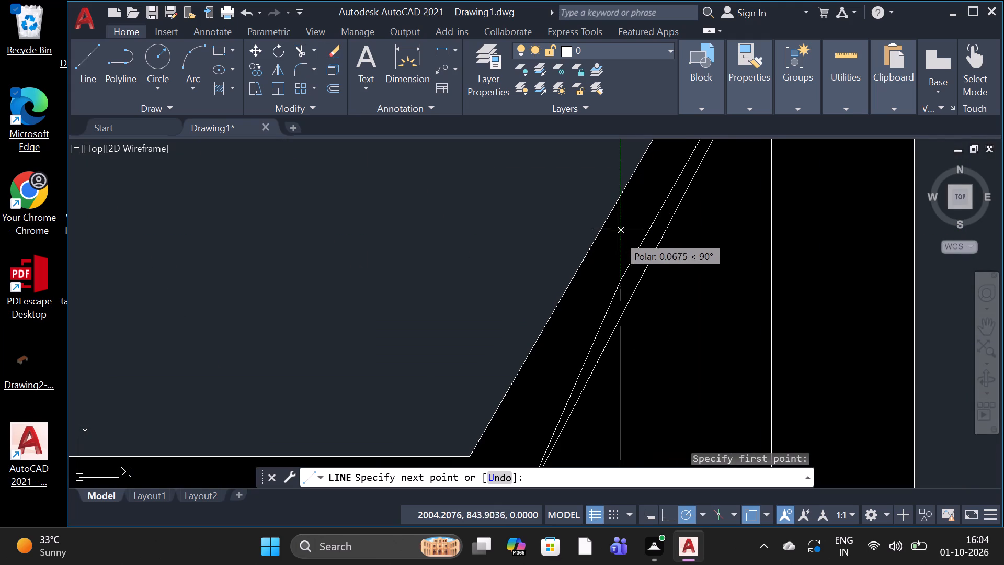
left_click(620, 189)
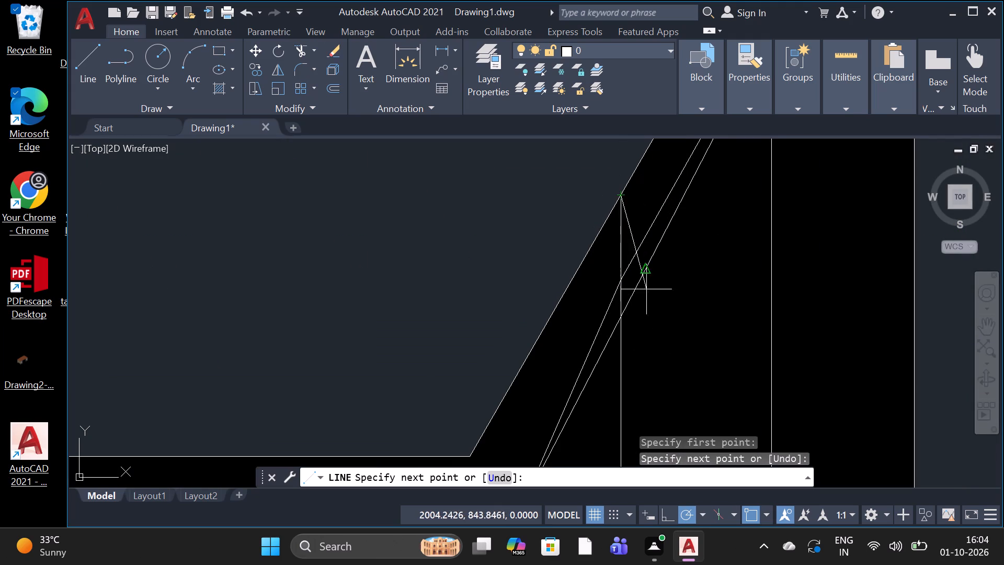
key("space")
Erase the three leftover sloping line segments beside the trapezoid's right edge.
scroll(665, 357, "down", 2)
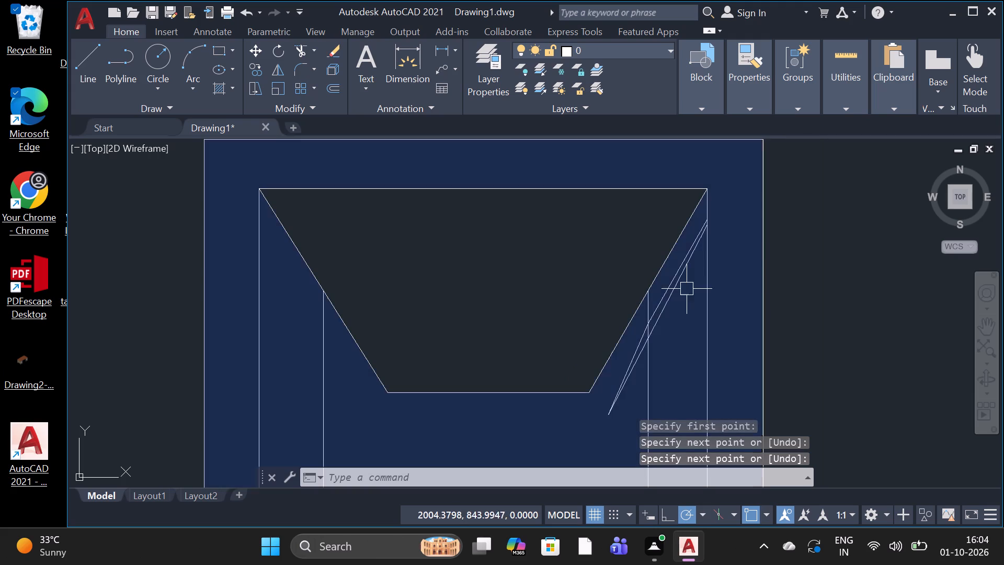
left_click(672, 287)
key("Delete")
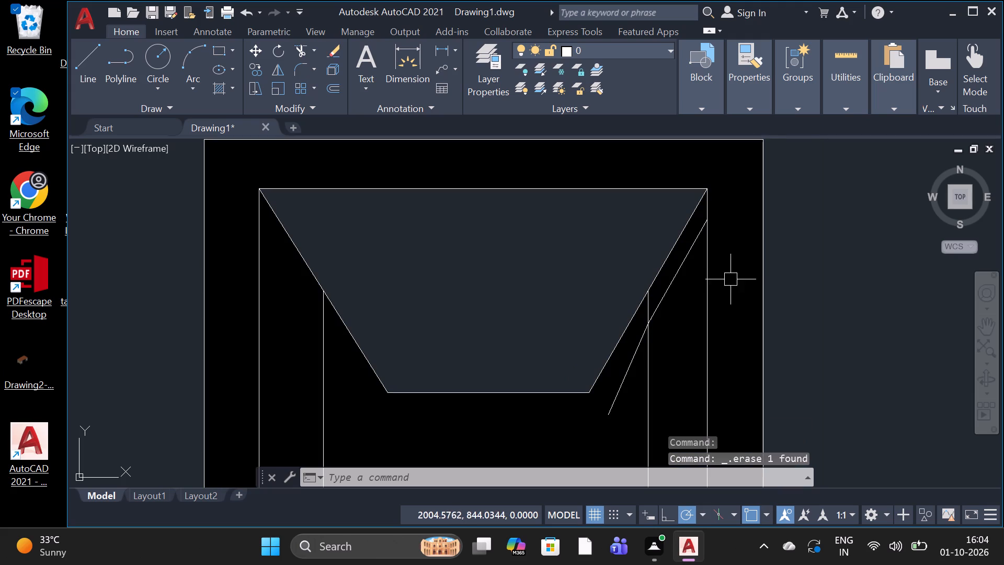
left_click(676, 288)
key("Delete")
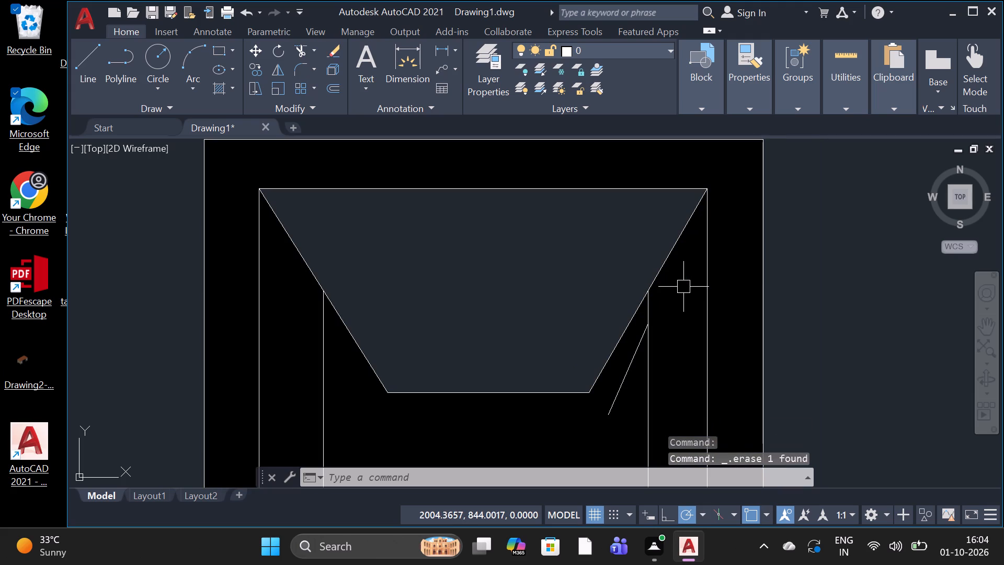
left_click(629, 375)
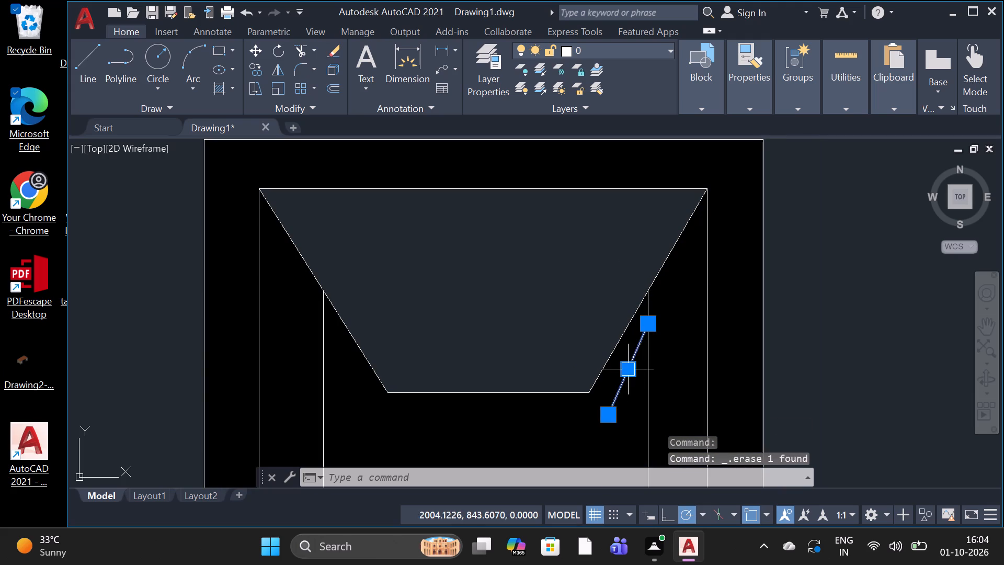
key("Delete")
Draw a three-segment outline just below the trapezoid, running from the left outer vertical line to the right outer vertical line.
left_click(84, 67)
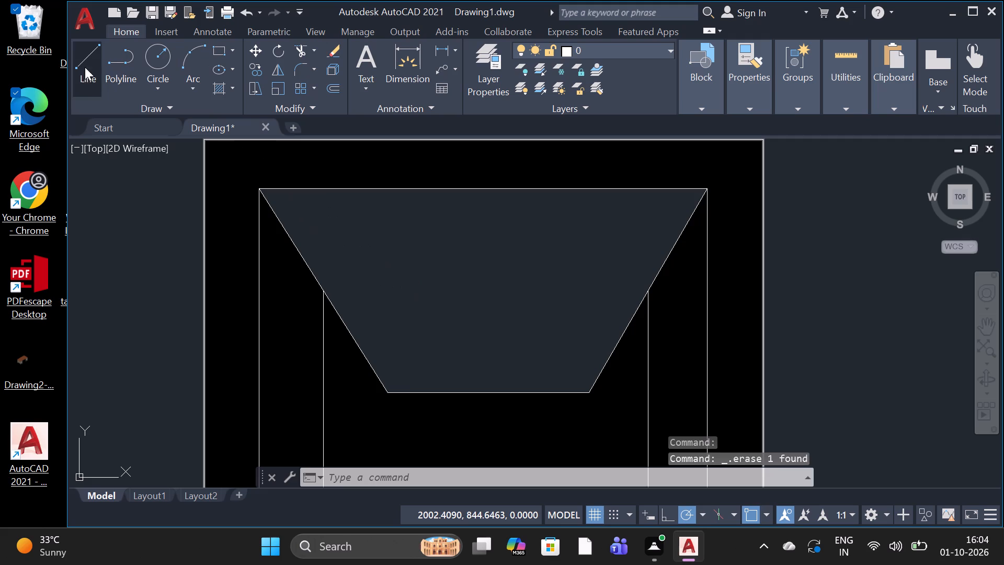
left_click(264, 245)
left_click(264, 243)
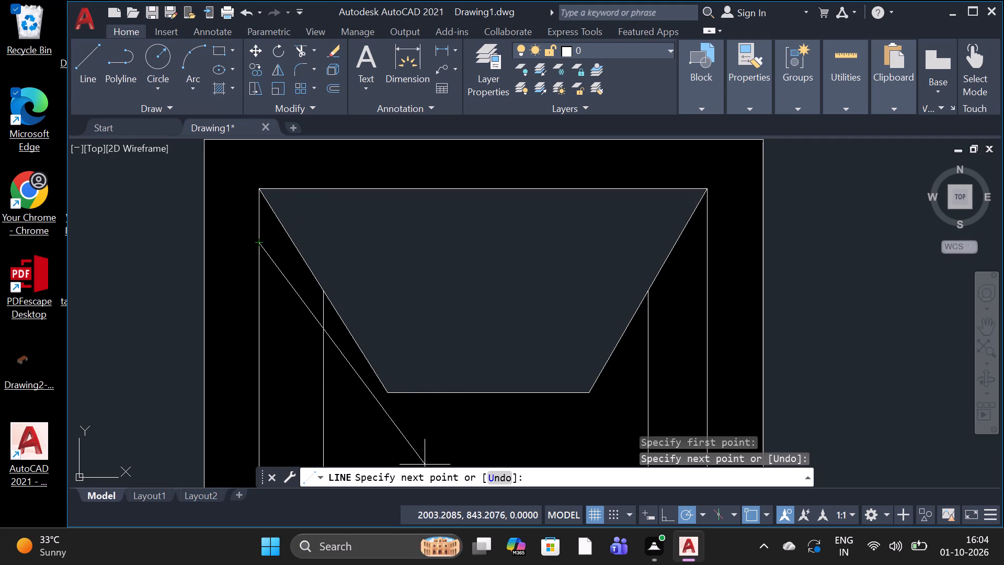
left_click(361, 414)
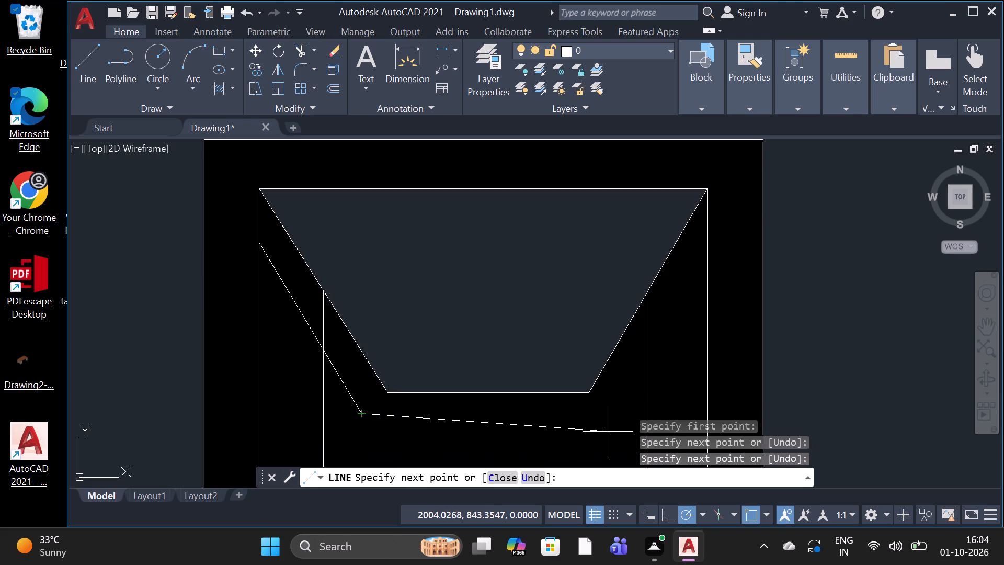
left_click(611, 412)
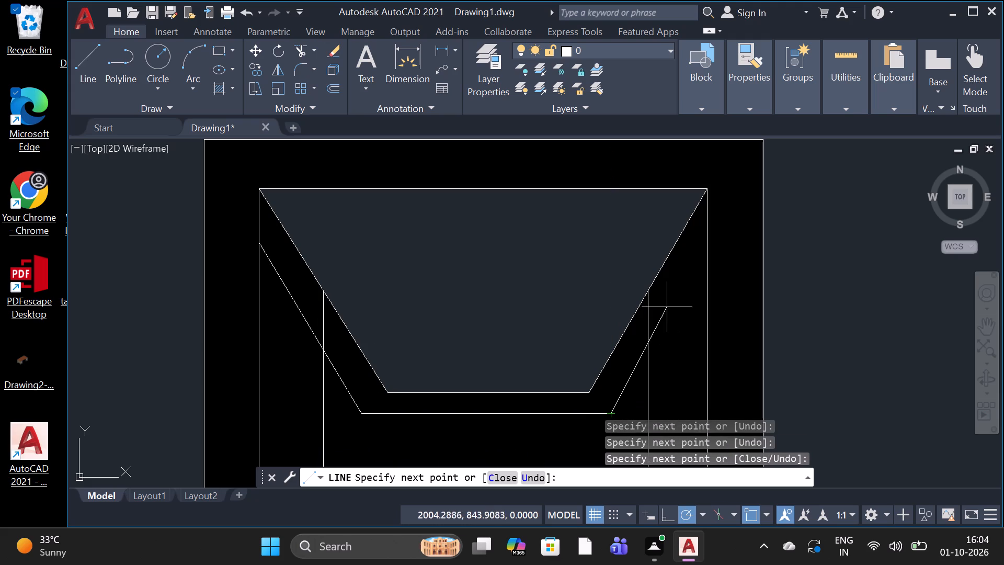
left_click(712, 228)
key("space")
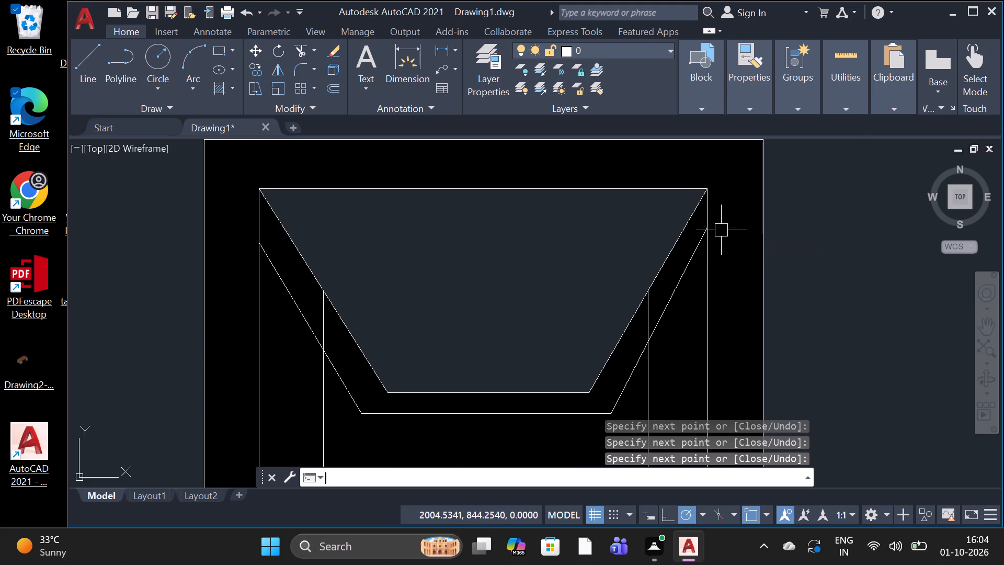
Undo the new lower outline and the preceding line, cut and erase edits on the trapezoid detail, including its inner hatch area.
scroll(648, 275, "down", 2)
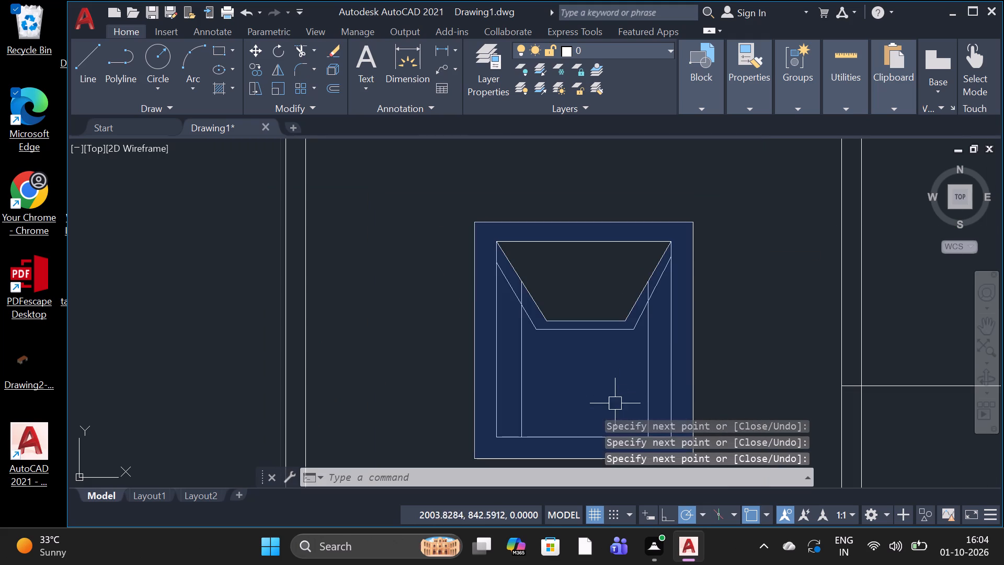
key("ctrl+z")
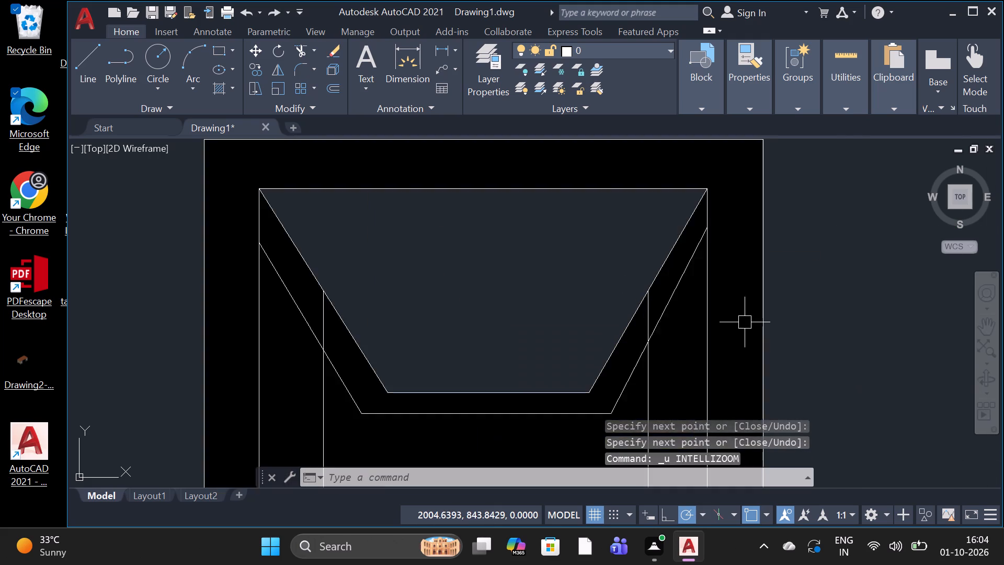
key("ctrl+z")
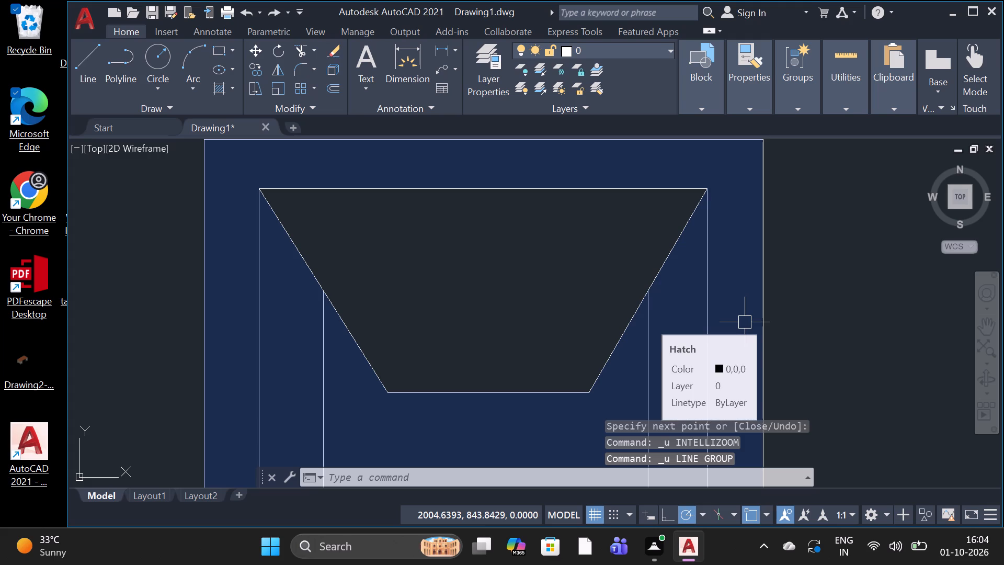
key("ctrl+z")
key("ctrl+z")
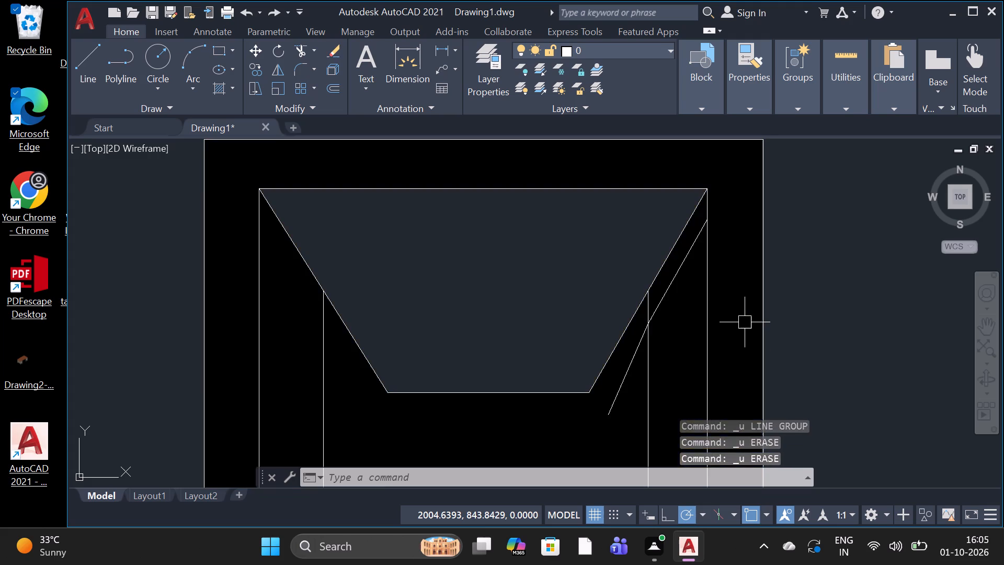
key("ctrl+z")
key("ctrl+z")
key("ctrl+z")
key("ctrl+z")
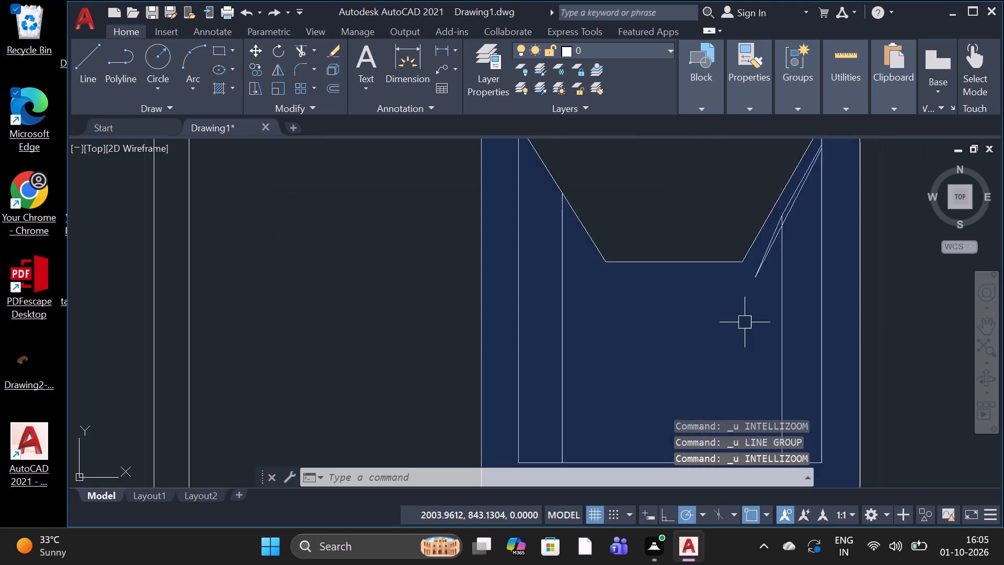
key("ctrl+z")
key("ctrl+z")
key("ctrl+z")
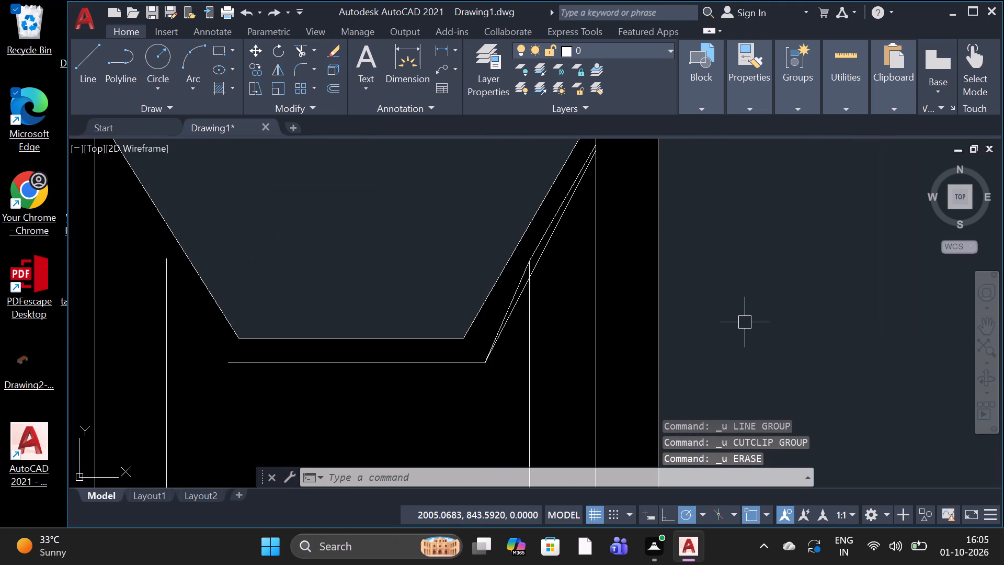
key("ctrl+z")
Erase the entire trapezoid detail, including its frame, inner lines and hatch.
scroll(745, 322, "down", 2)
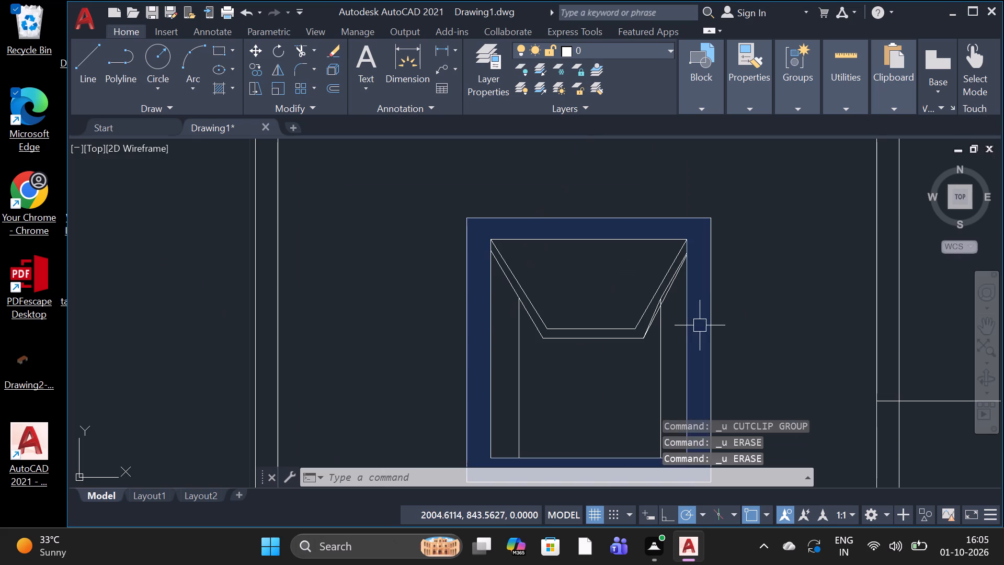
scroll(720, 288, "down", 1)
left_click_drag(760, 245, 748, 227)
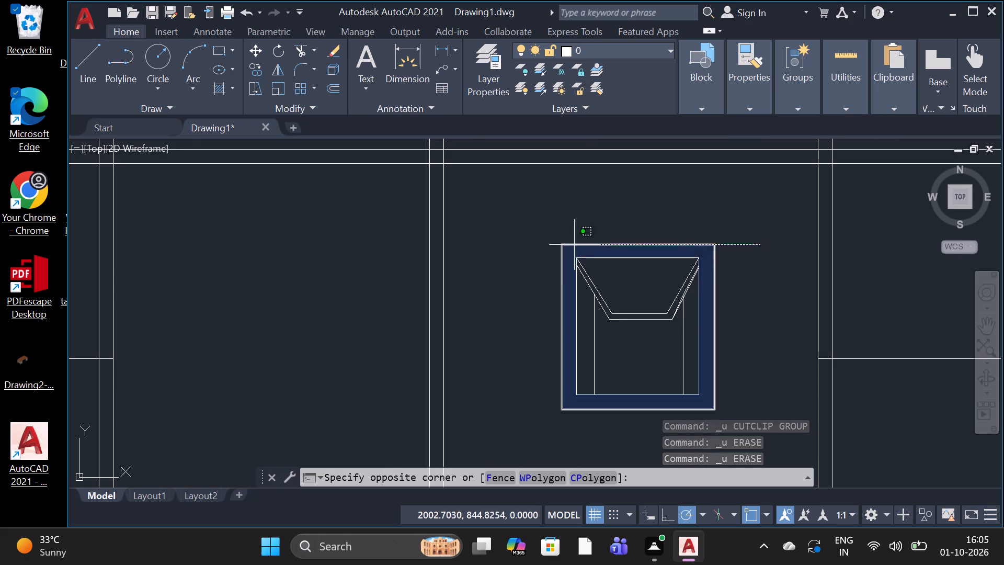
left_click_drag(546, 428, 543, 416)
key("Delete")
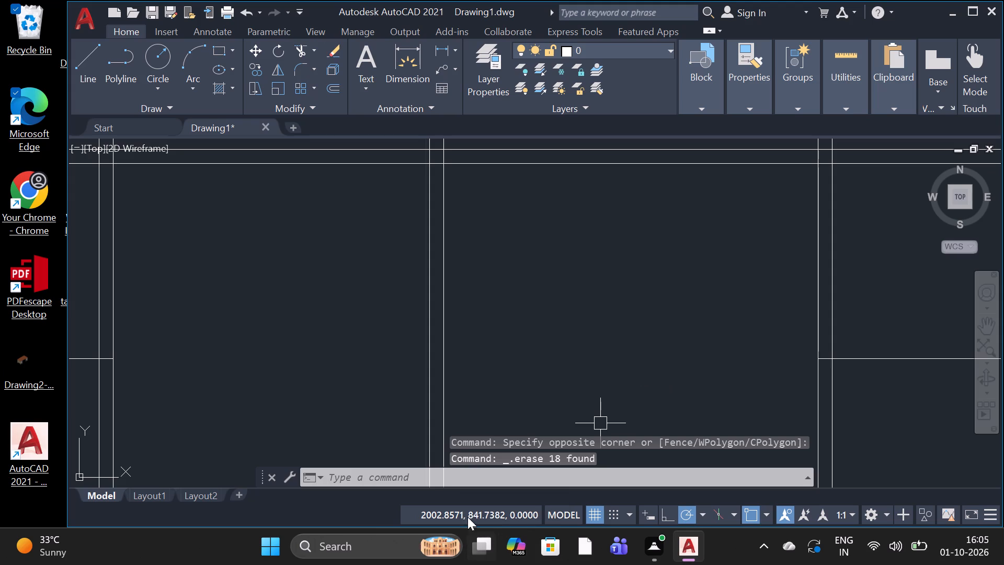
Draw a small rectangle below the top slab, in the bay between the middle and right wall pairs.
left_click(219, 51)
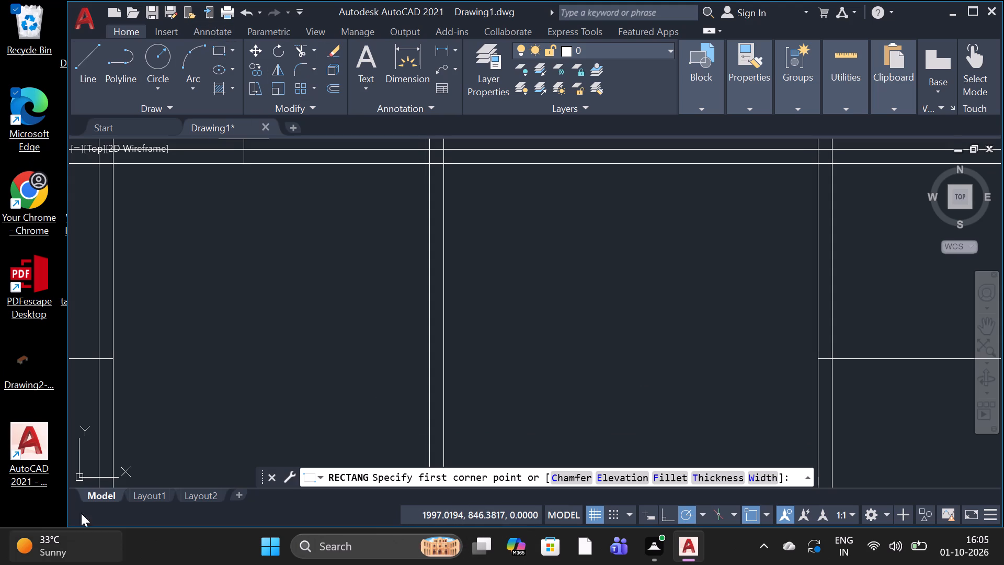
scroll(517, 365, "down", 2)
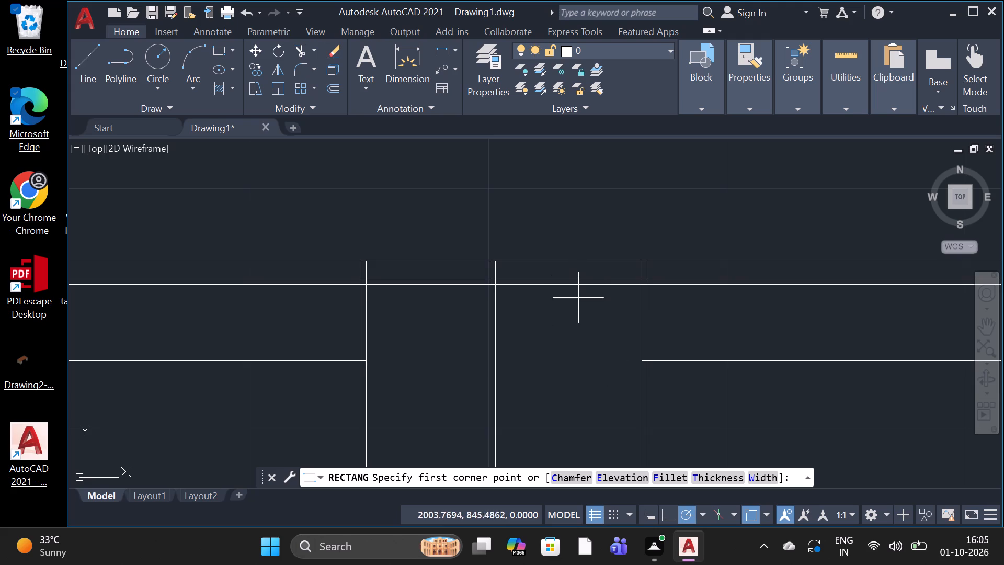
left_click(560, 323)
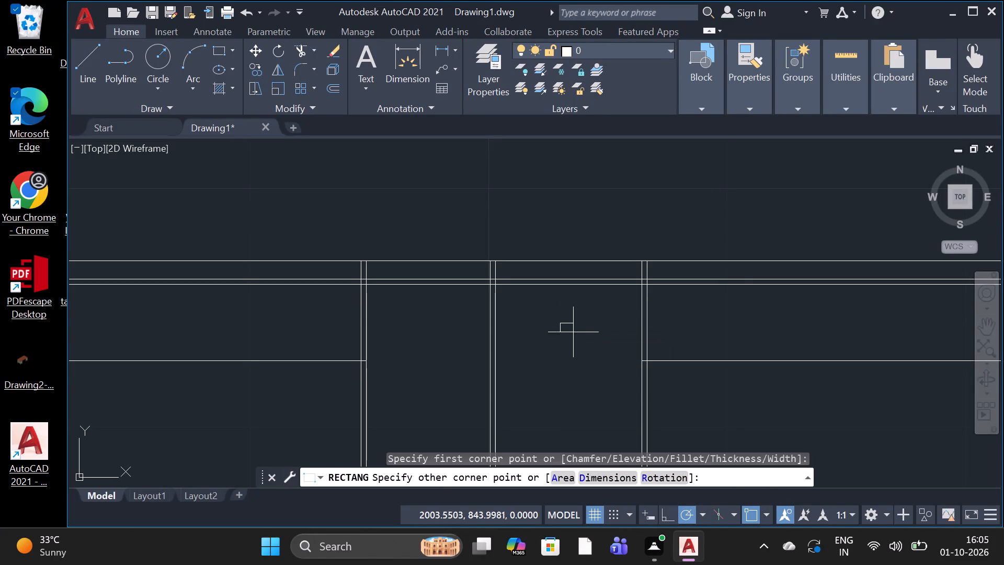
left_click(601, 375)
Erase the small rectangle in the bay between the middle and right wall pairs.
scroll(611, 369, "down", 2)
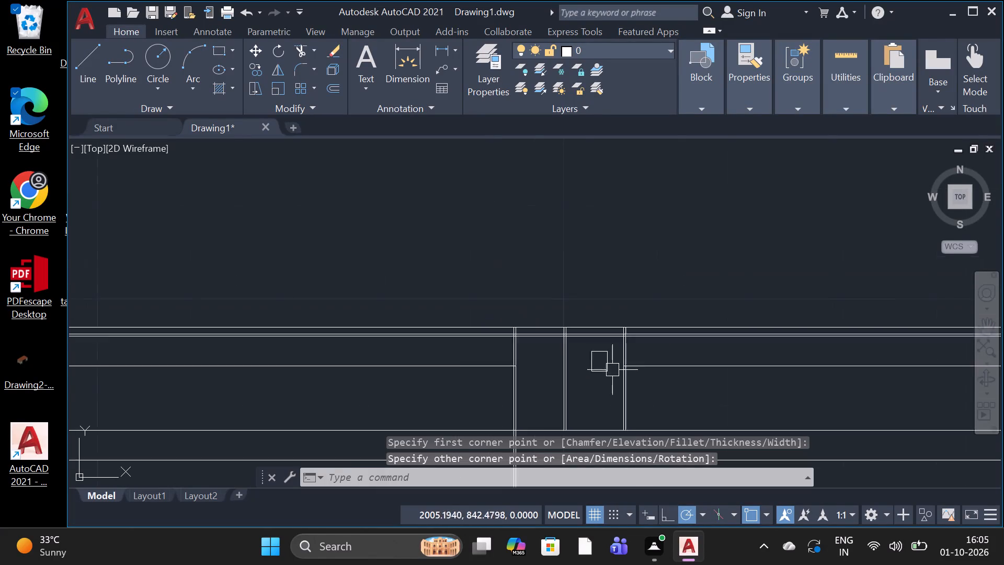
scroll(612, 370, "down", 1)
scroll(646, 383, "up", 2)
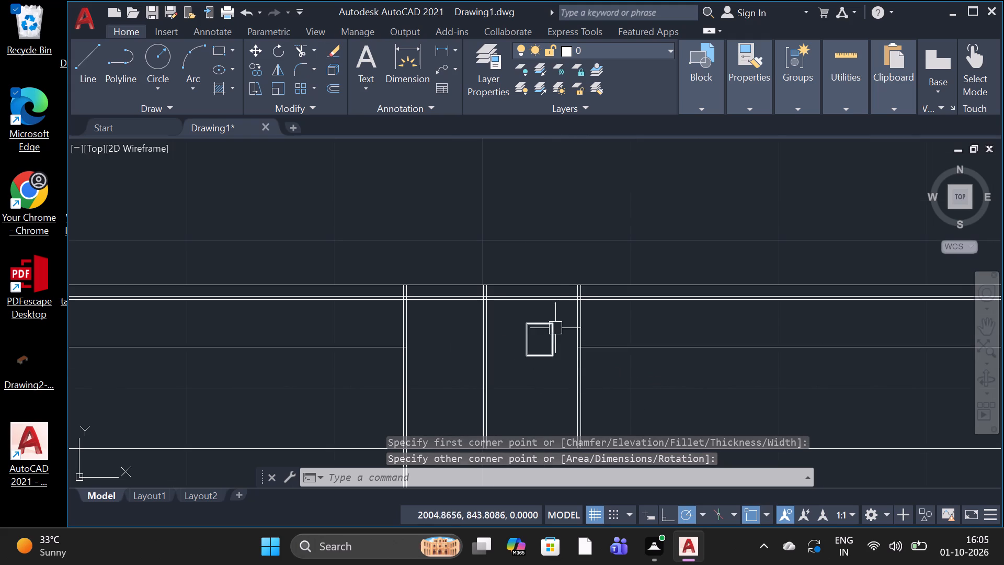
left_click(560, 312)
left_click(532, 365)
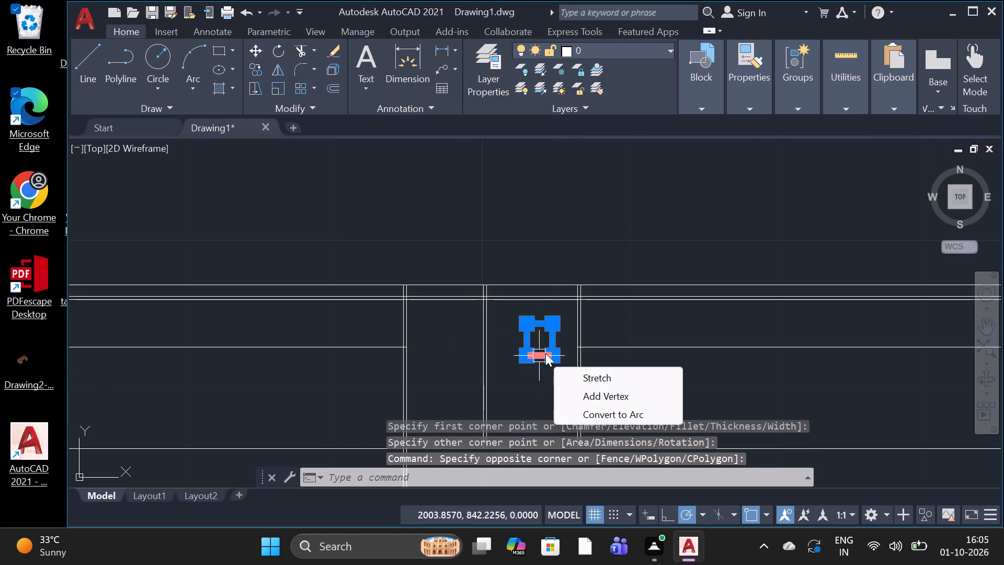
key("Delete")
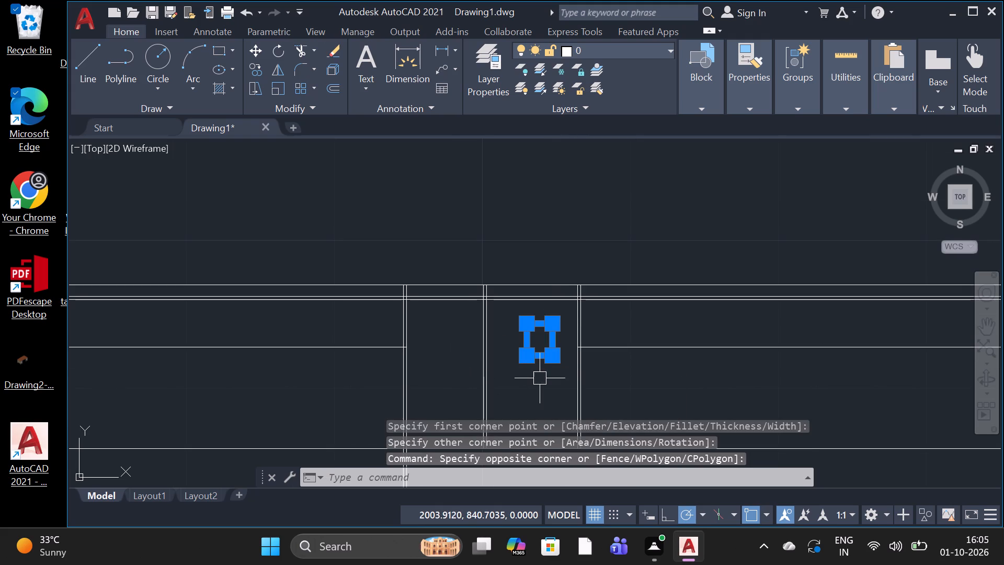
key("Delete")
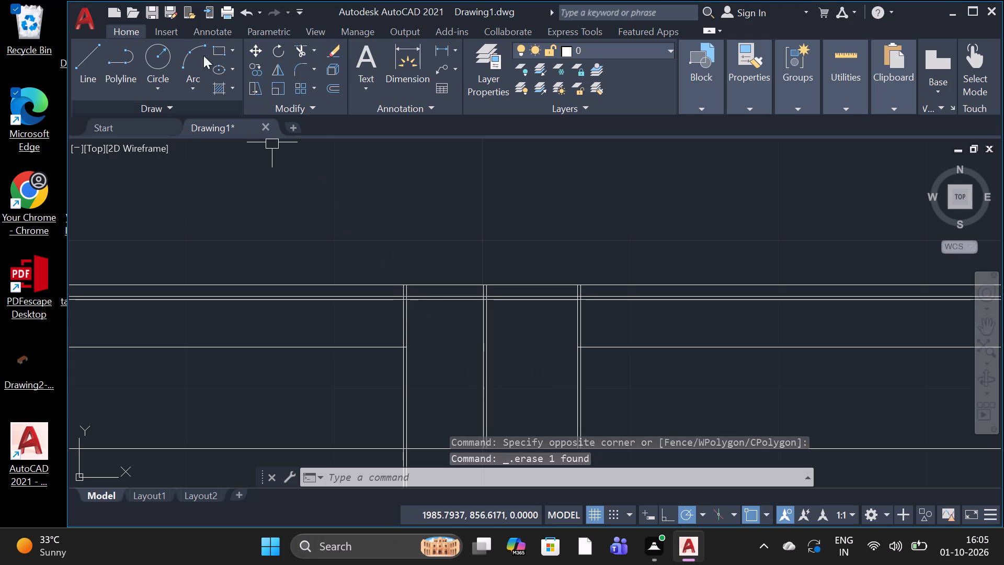
Draw an upright rectangle about 2.7 wide and 3.2 high below the slab, centred between the middle and right wall pairs.
left_click(226, 50)
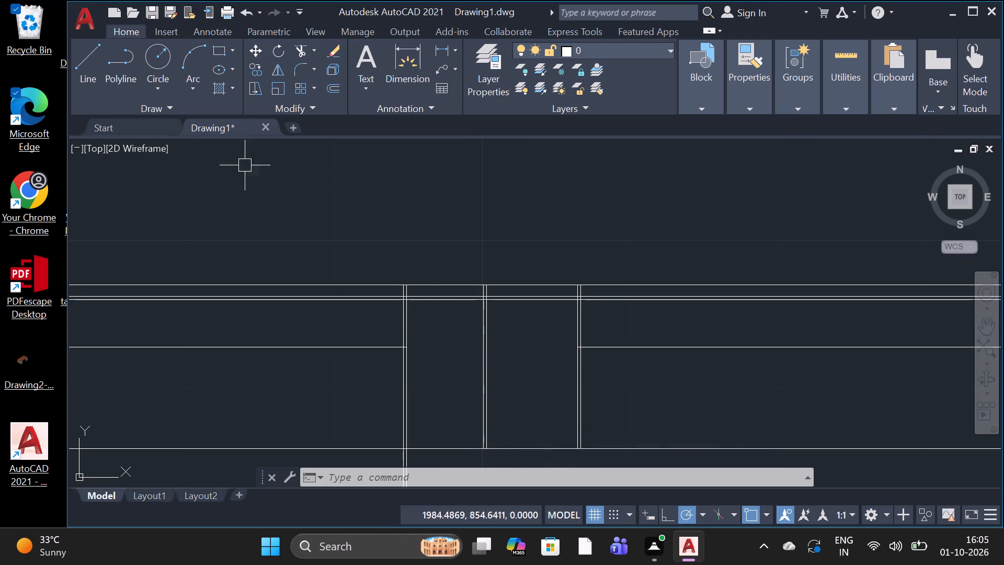
left_click(214, 51)
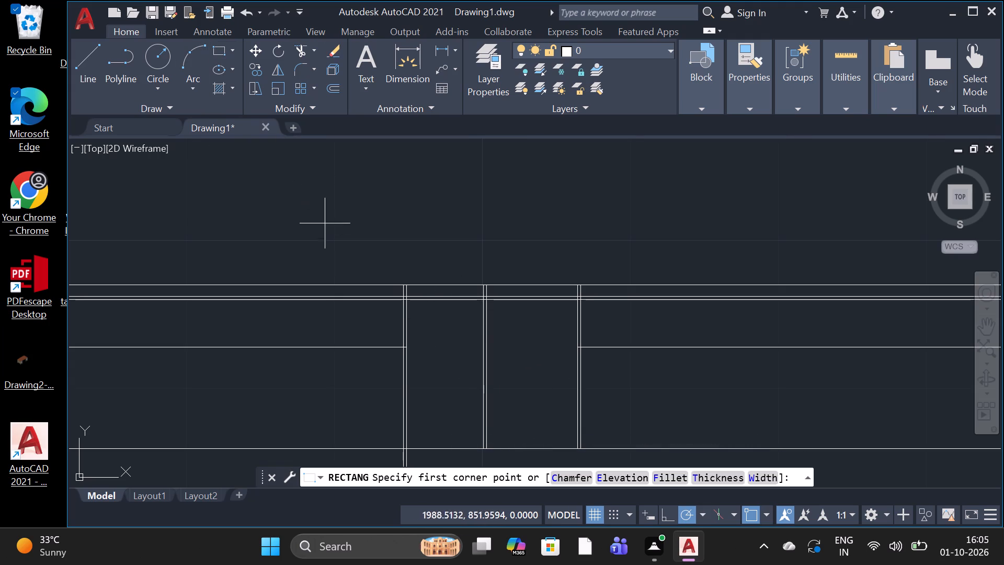
left_click(518, 326)
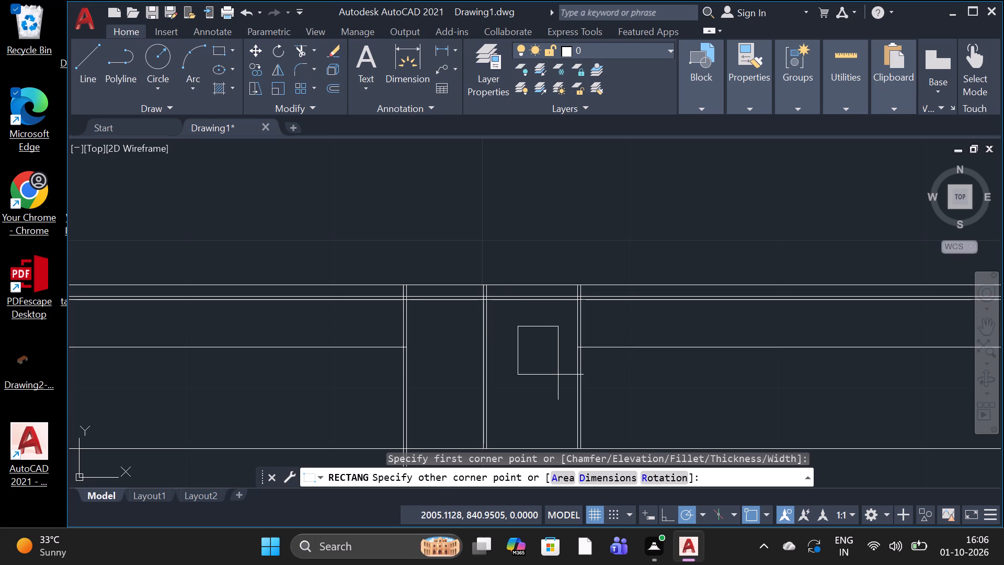
left_click(557, 375)
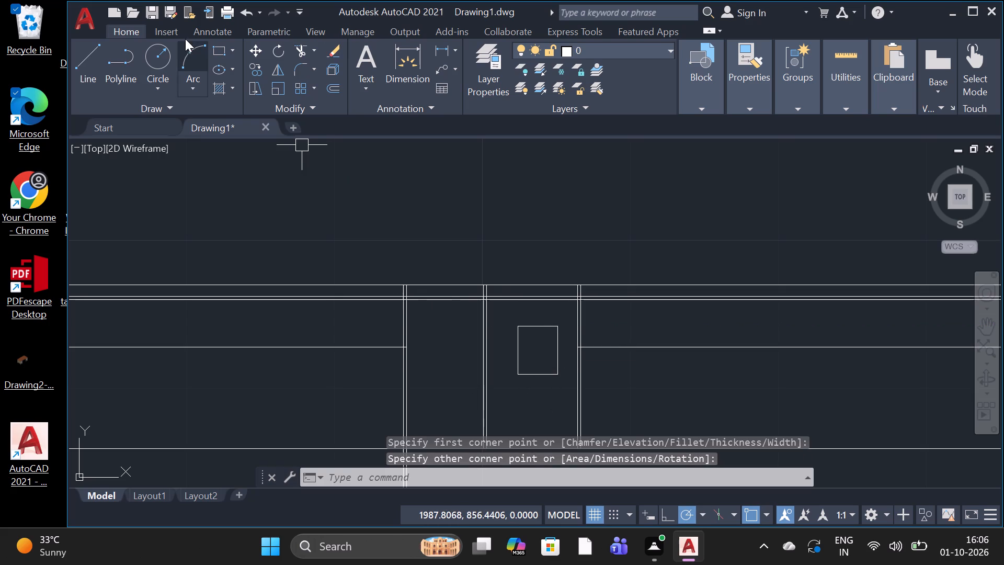
Draw a larger rectangle around the upright rectangle as an outer frame, leaving a narrow margin on all sides.
left_click(218, 54)
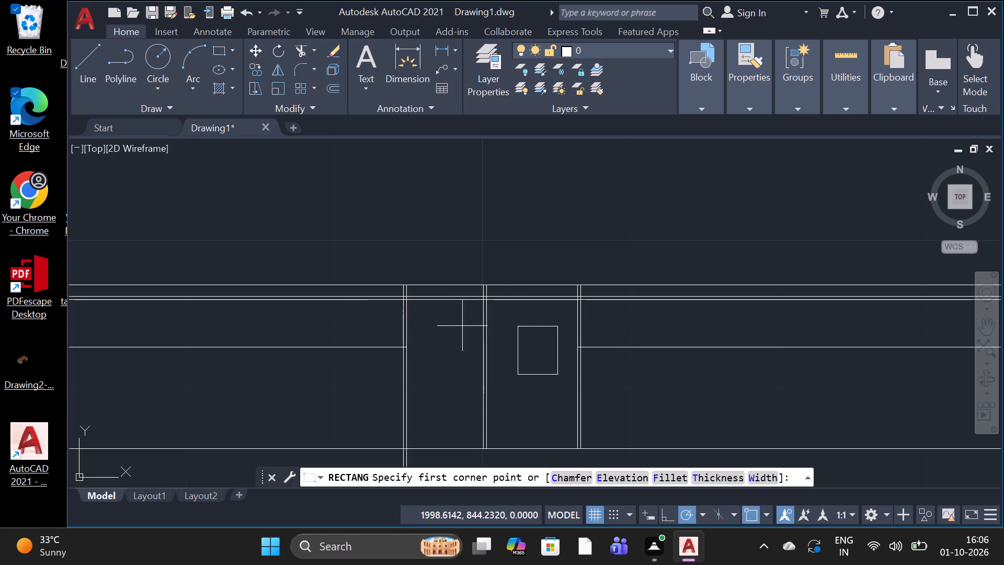
scroll(502, 320, "up", 2)
left_click(518, 319)
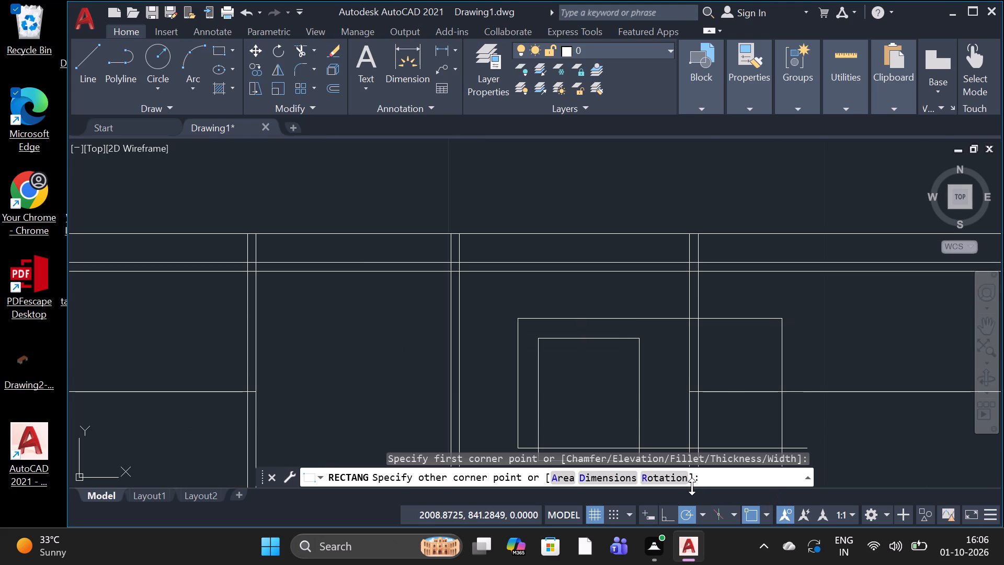
scroll(580, 317, "down", 3)
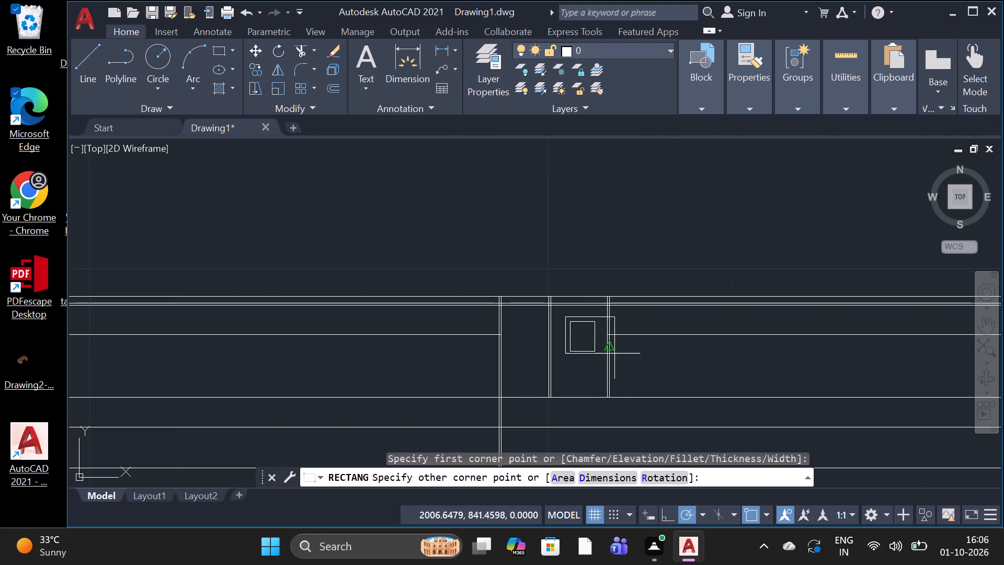
scroll(600, 361, "up", 3)
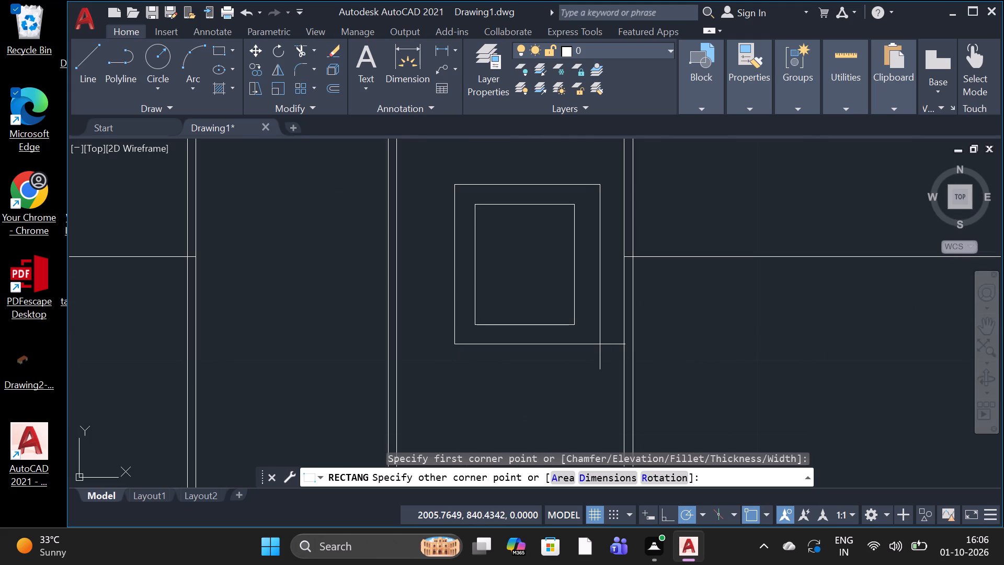
left_click(600, 344)
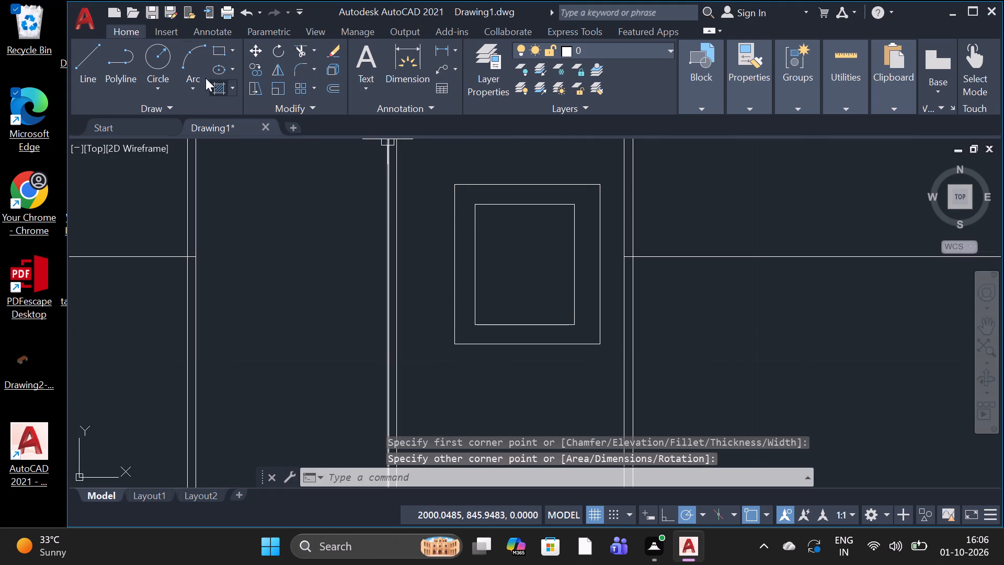
Draw a three-segment line inside the inner rectangle between its two upper corners, forming an inverted trapezoid about 1.1 deep with a 1.3 base.
left_click(81, 56)
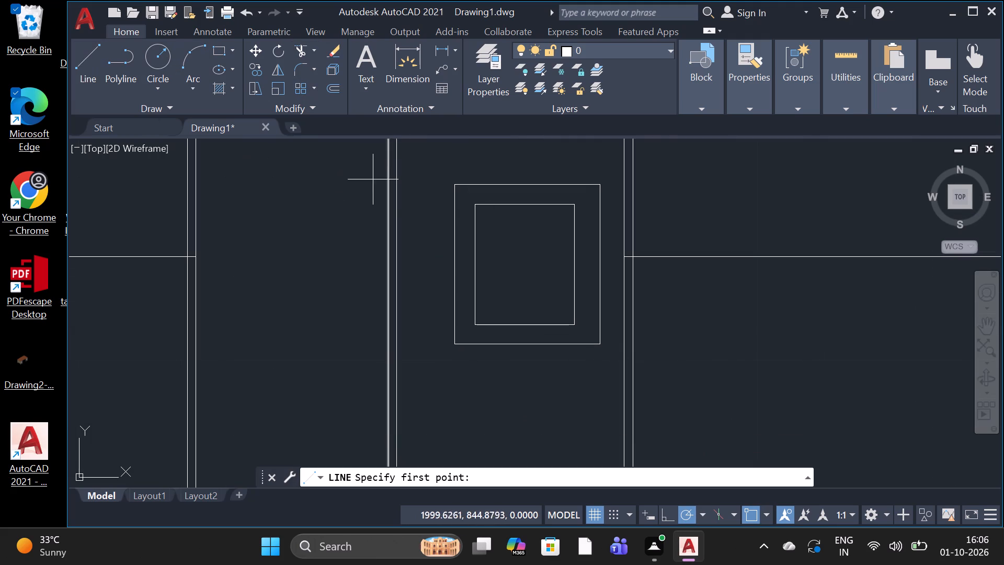
left_click(481, 214)
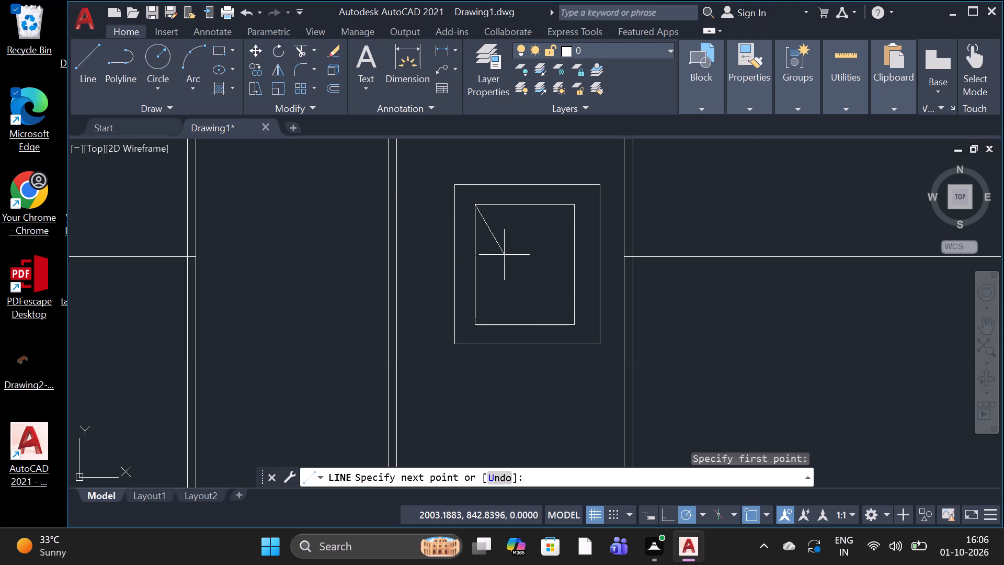
left_click(506, 250)
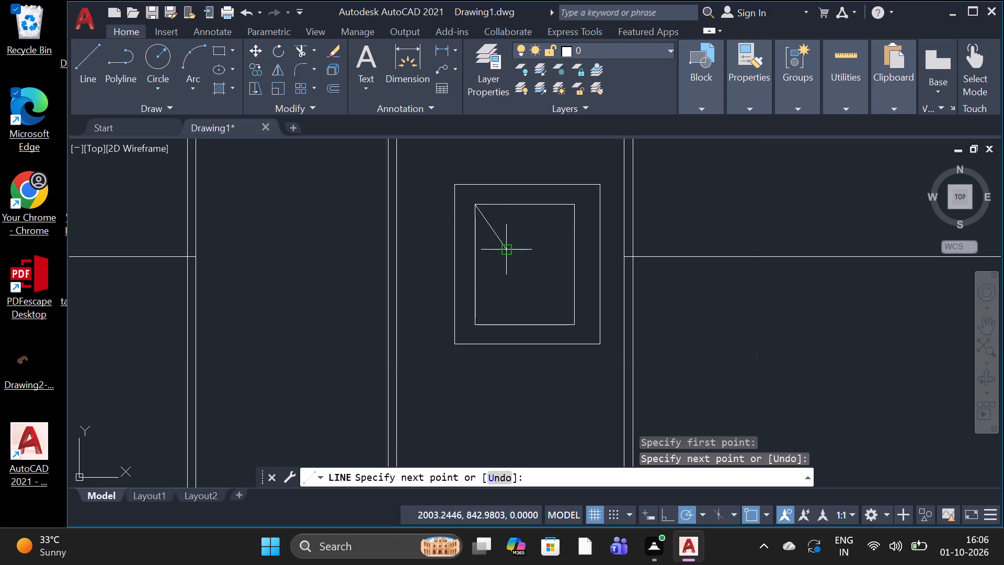
left_click(556, 243)
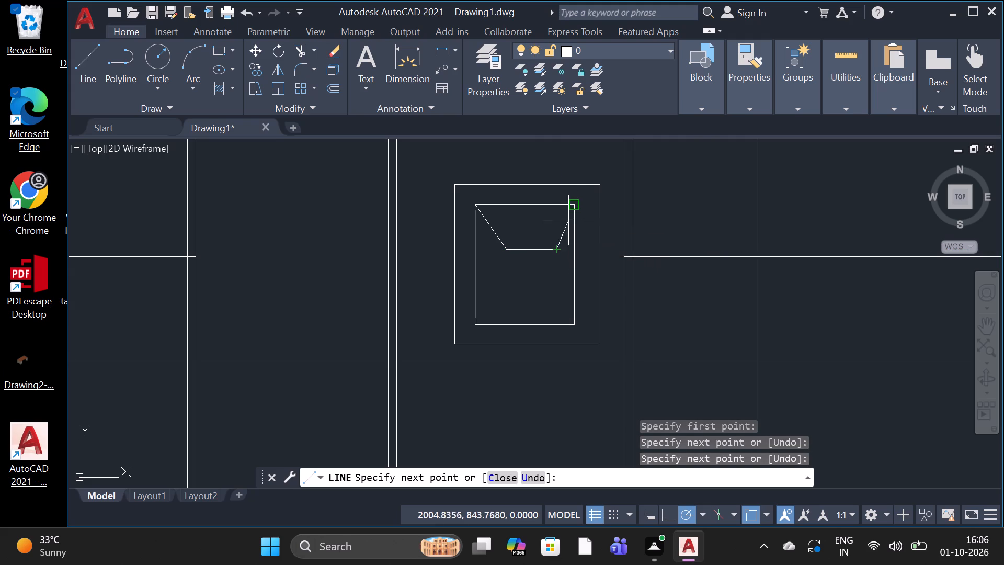
right_click(578, 224)
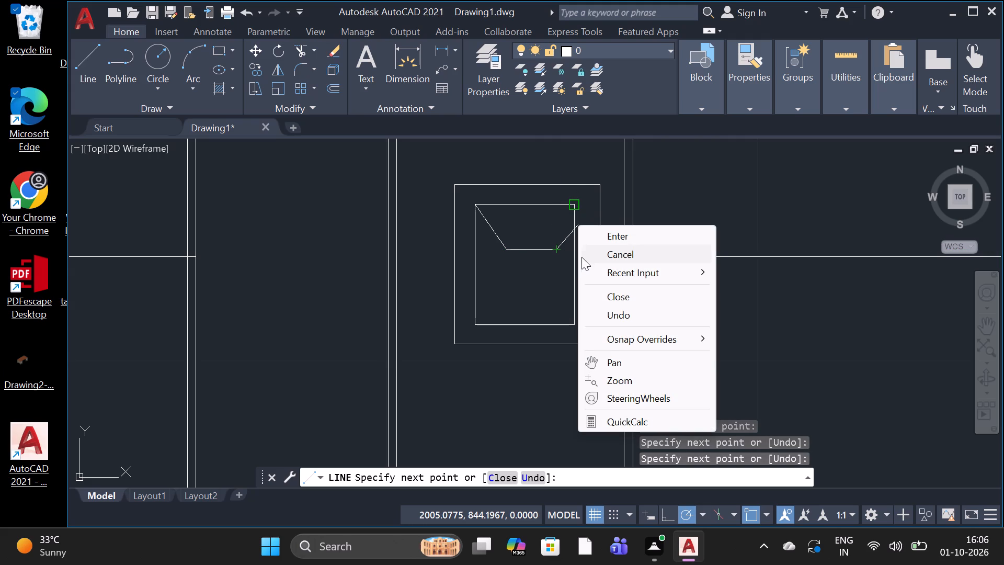
left_click(614, 313)
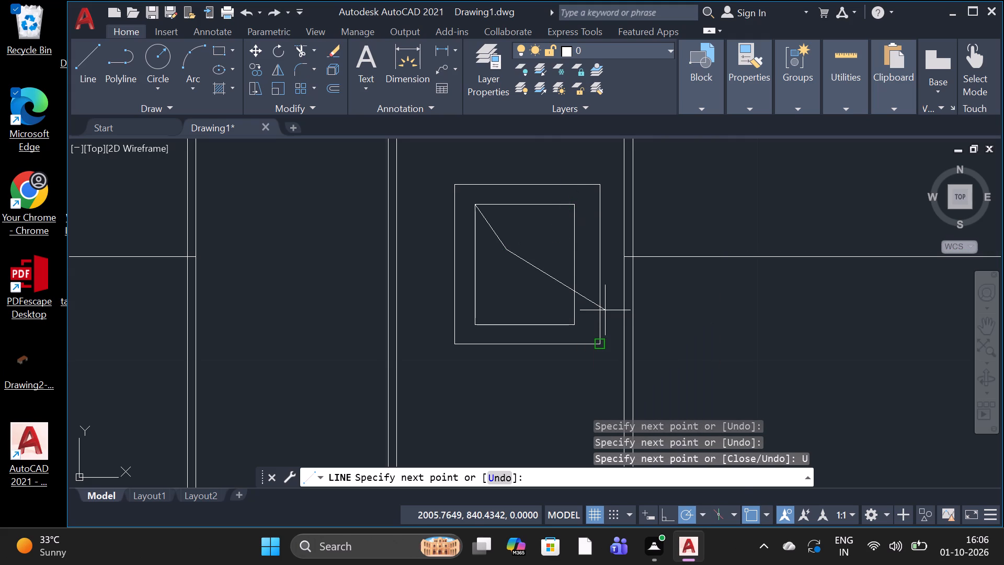
right_click(603, 310)
left_click(644, 379)
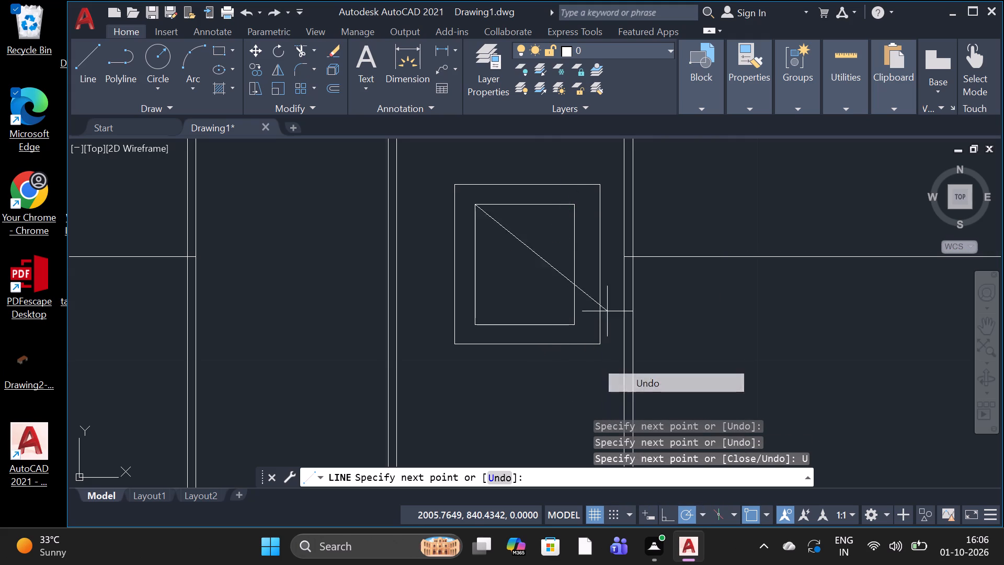
left_click(501, 244)
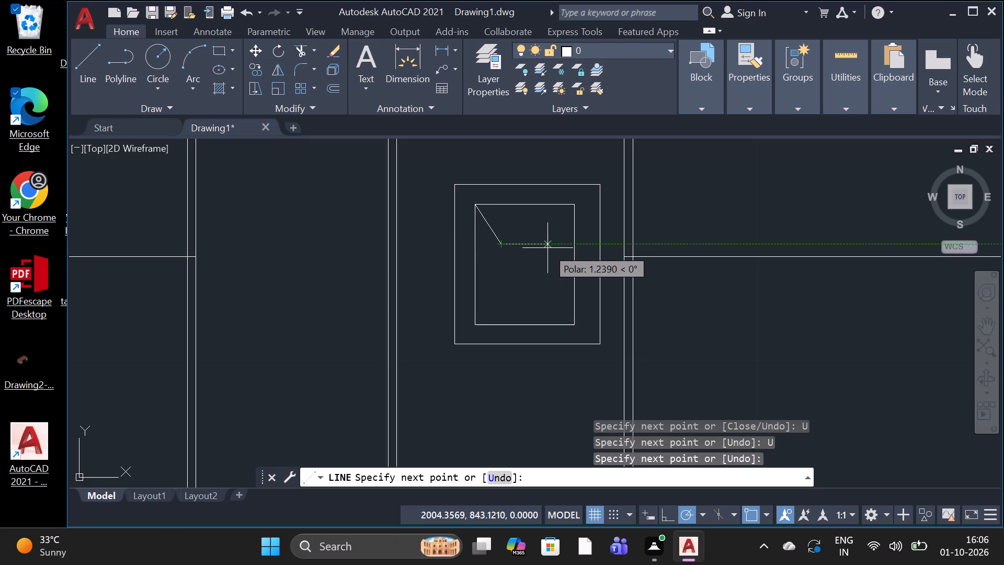
left_click(549, 248)
left_click(569, 211)
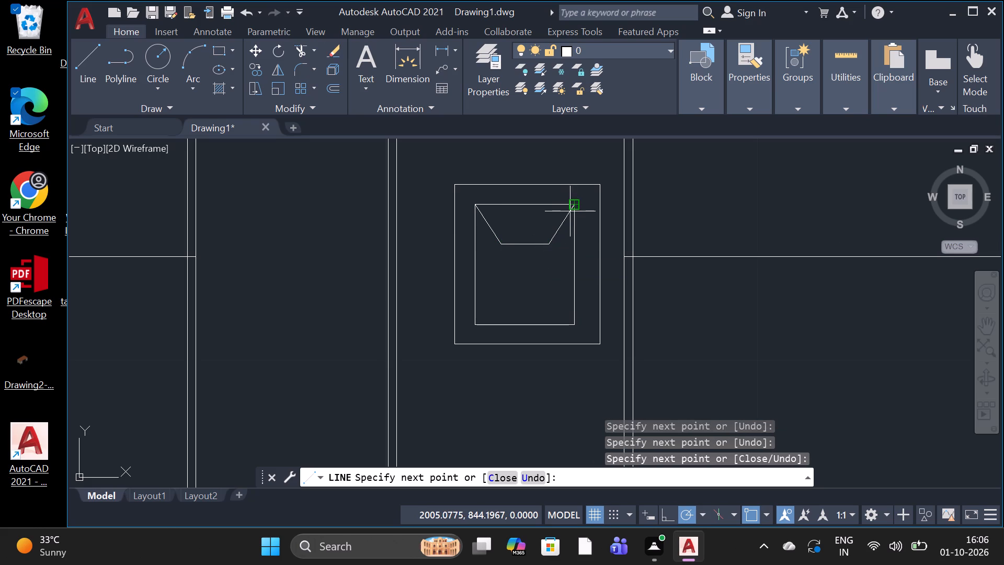
key("space")
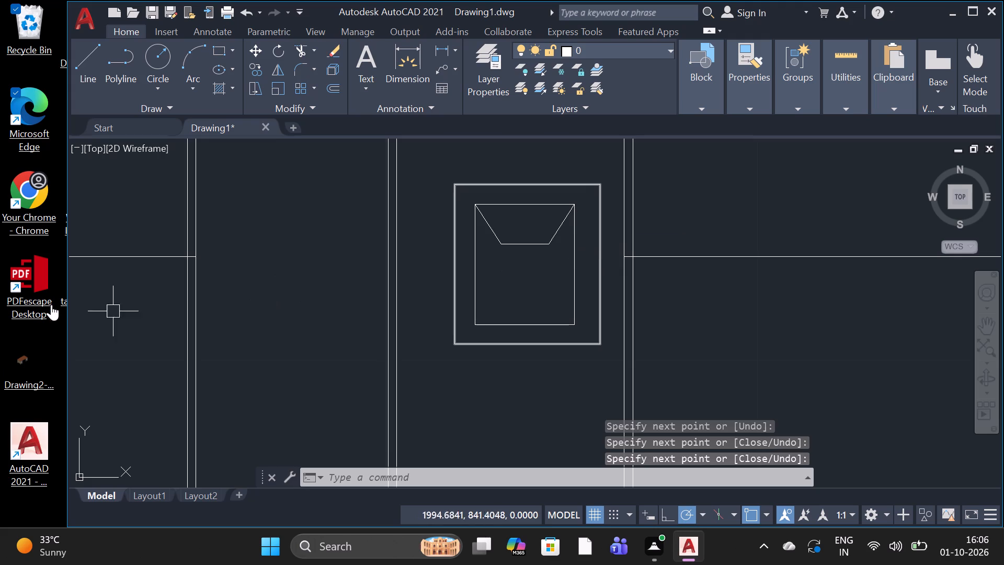
Start a second line at the inner rectangle's upper-left corner and run it about 0.5 down the left edge.
left_click(84, 68)
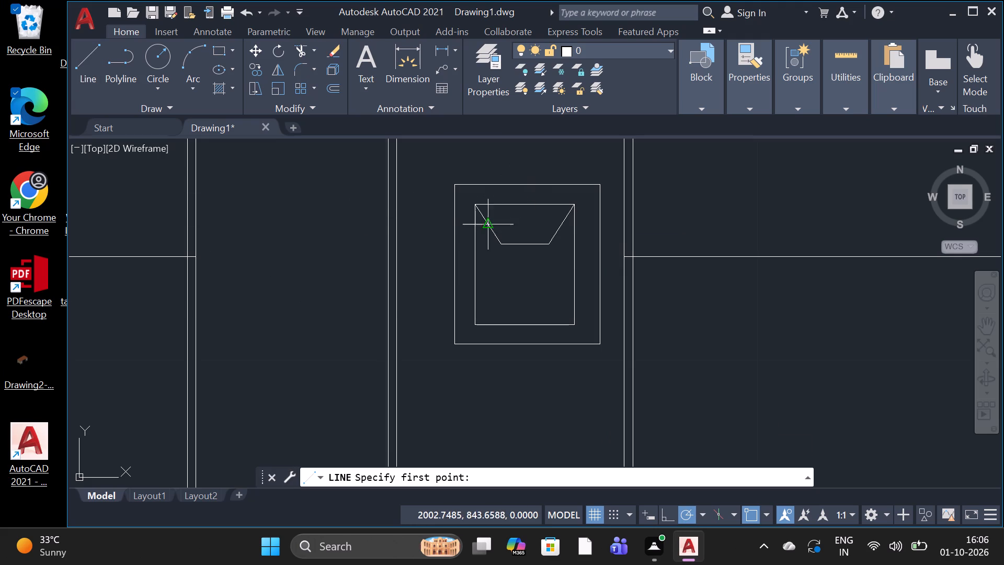
left_click(475, 209)
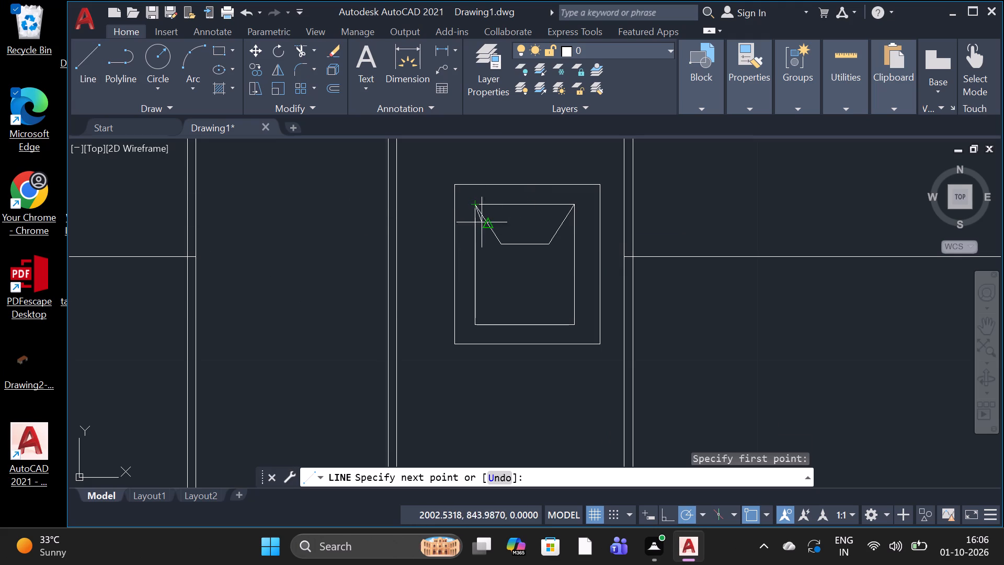
left_click(471, 223)
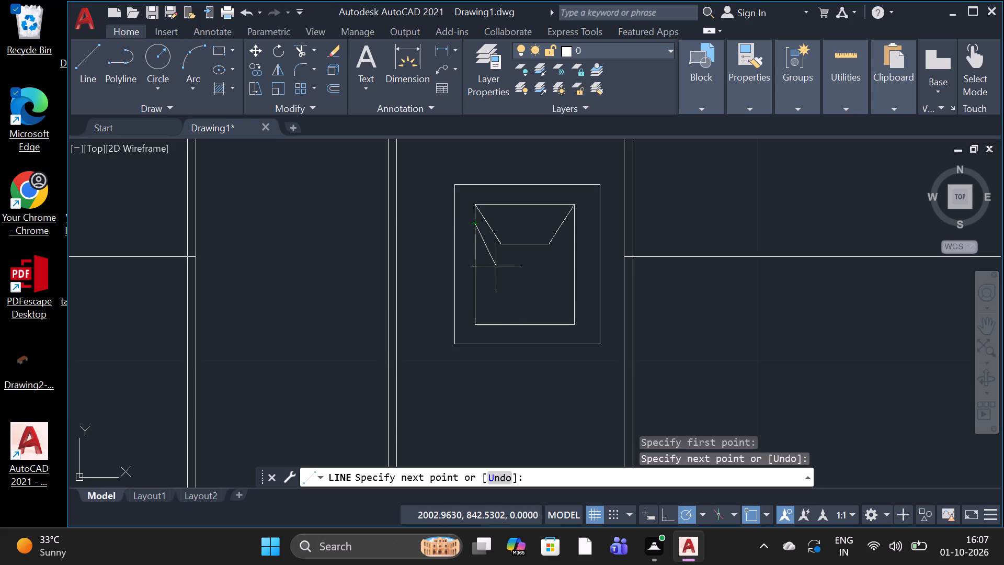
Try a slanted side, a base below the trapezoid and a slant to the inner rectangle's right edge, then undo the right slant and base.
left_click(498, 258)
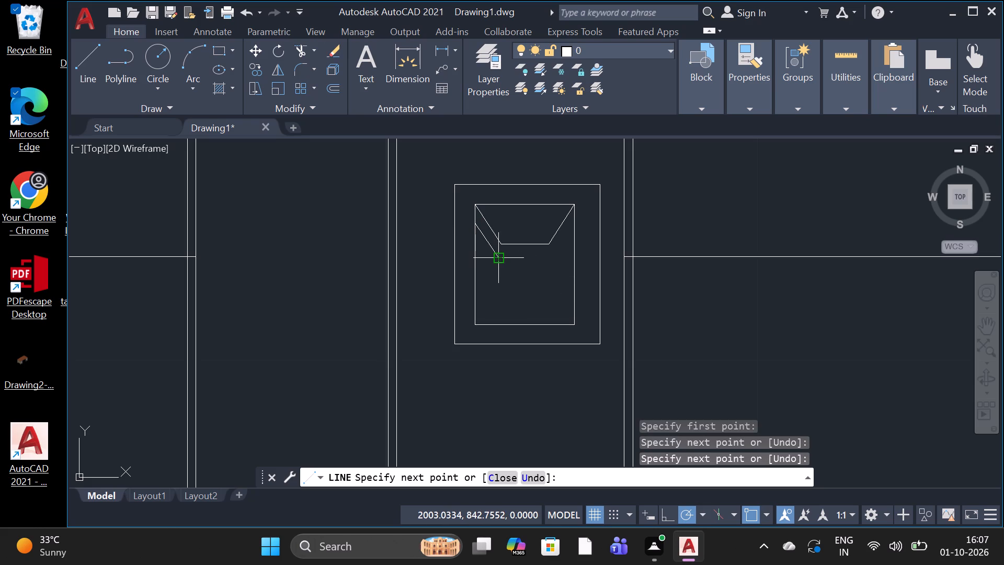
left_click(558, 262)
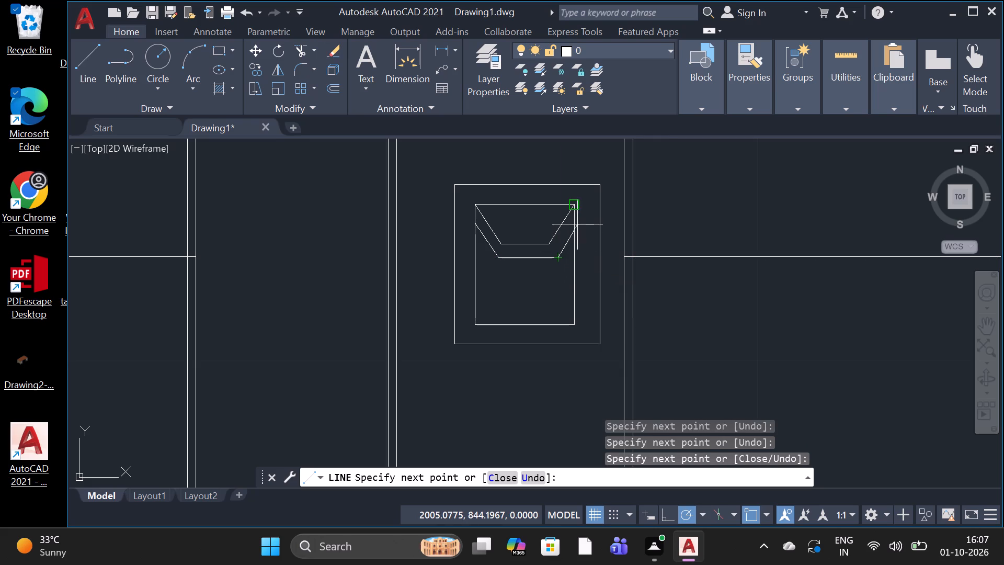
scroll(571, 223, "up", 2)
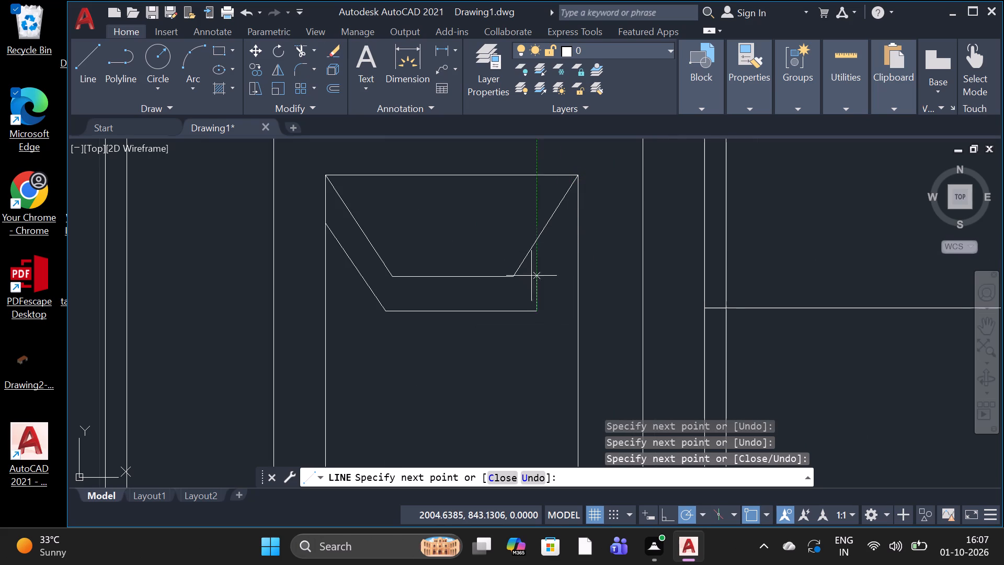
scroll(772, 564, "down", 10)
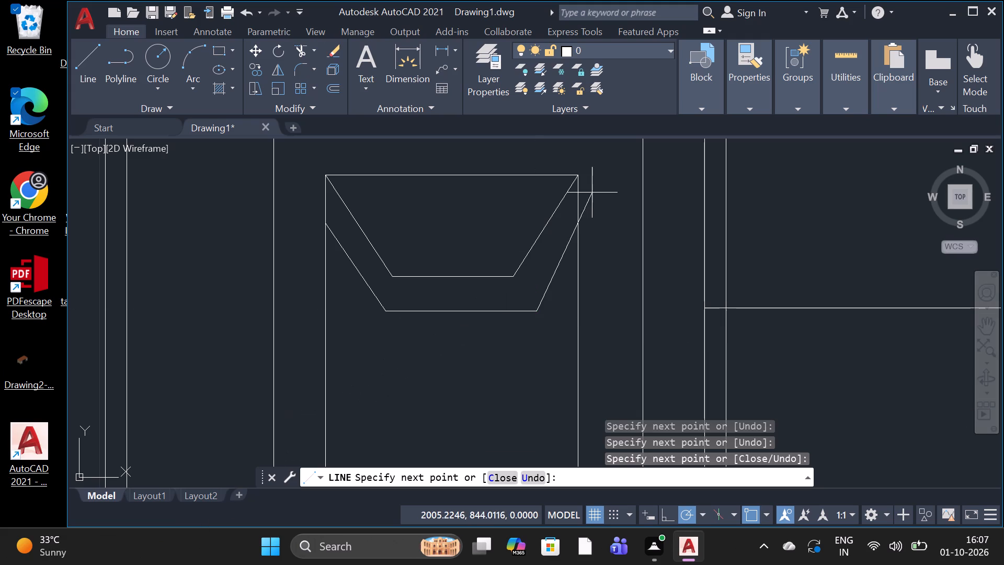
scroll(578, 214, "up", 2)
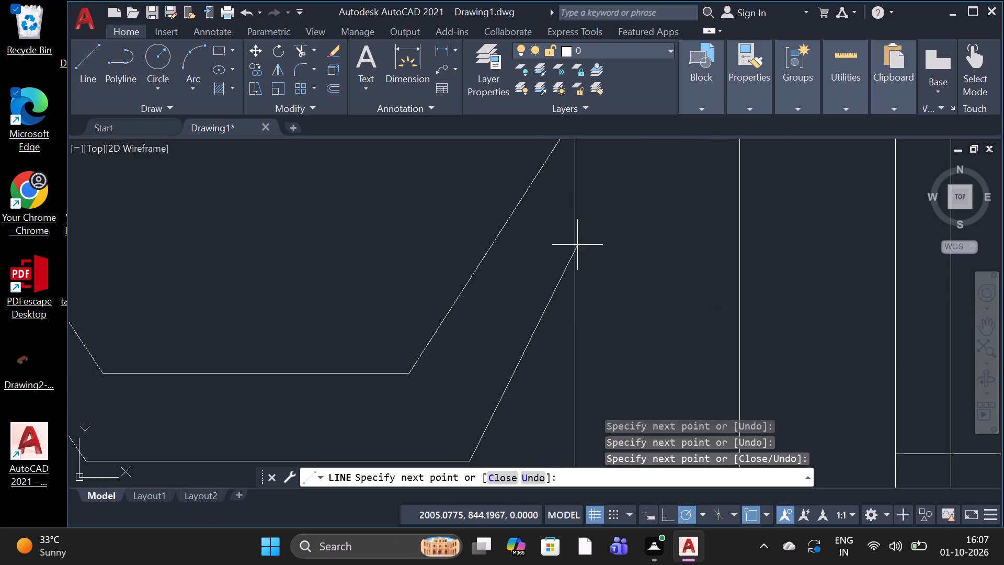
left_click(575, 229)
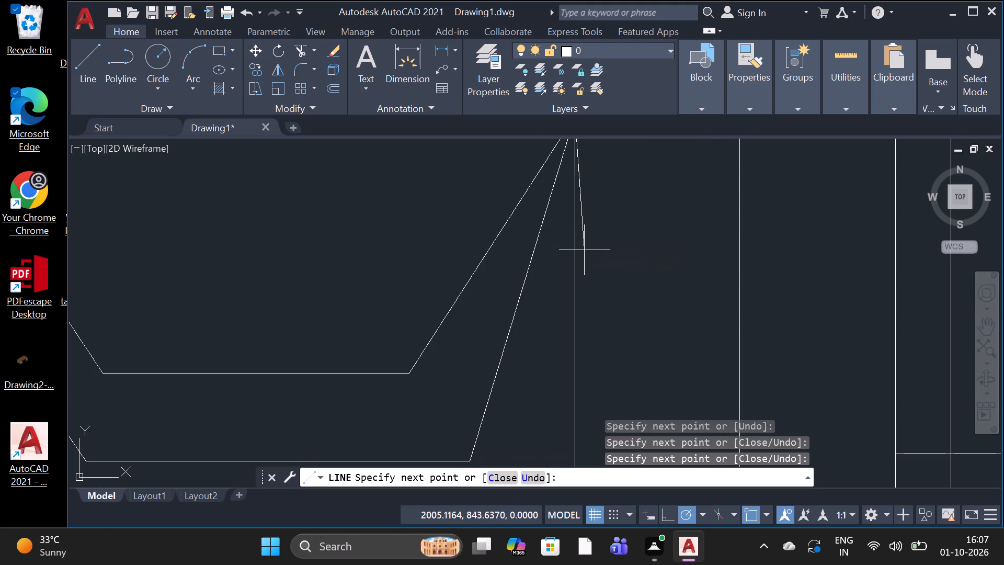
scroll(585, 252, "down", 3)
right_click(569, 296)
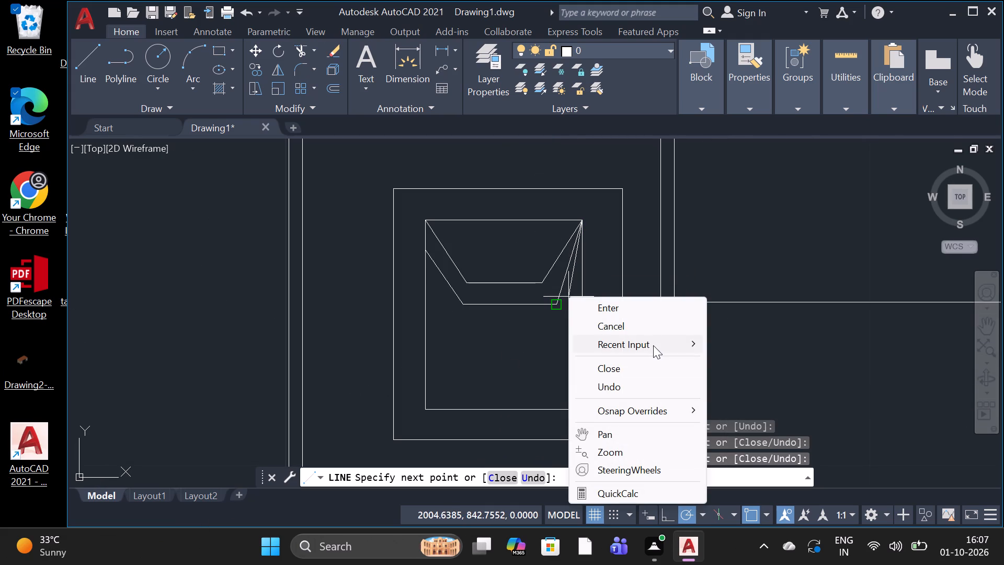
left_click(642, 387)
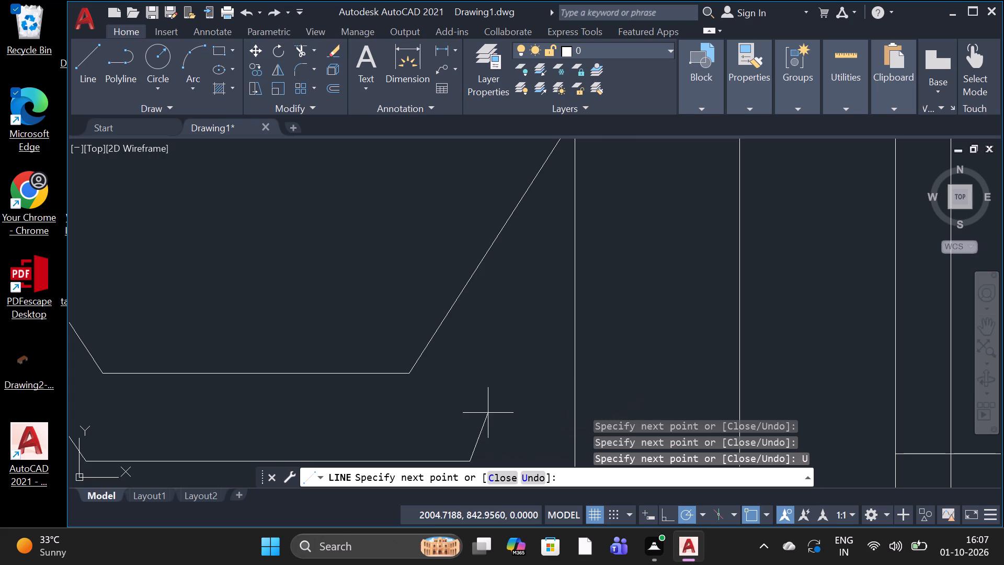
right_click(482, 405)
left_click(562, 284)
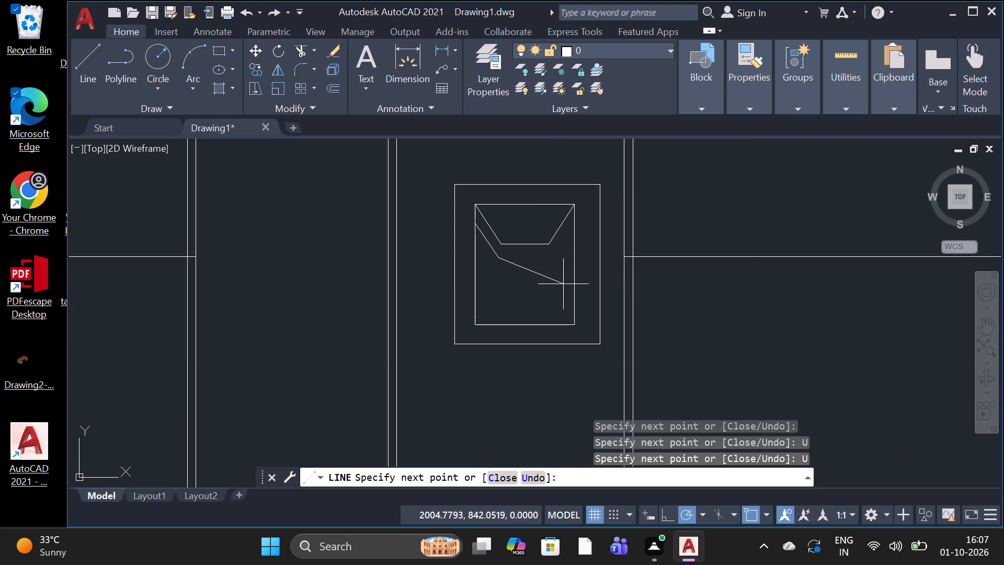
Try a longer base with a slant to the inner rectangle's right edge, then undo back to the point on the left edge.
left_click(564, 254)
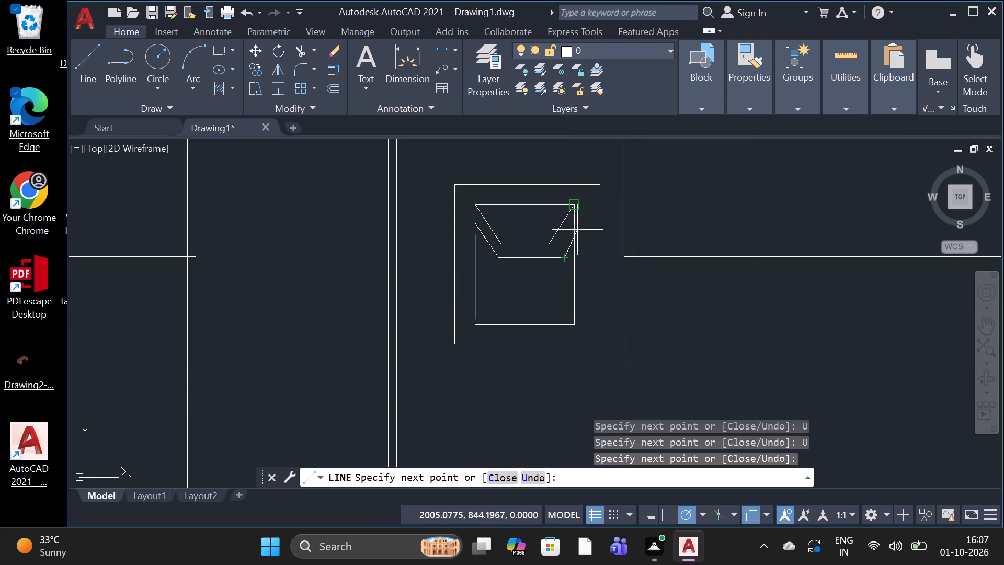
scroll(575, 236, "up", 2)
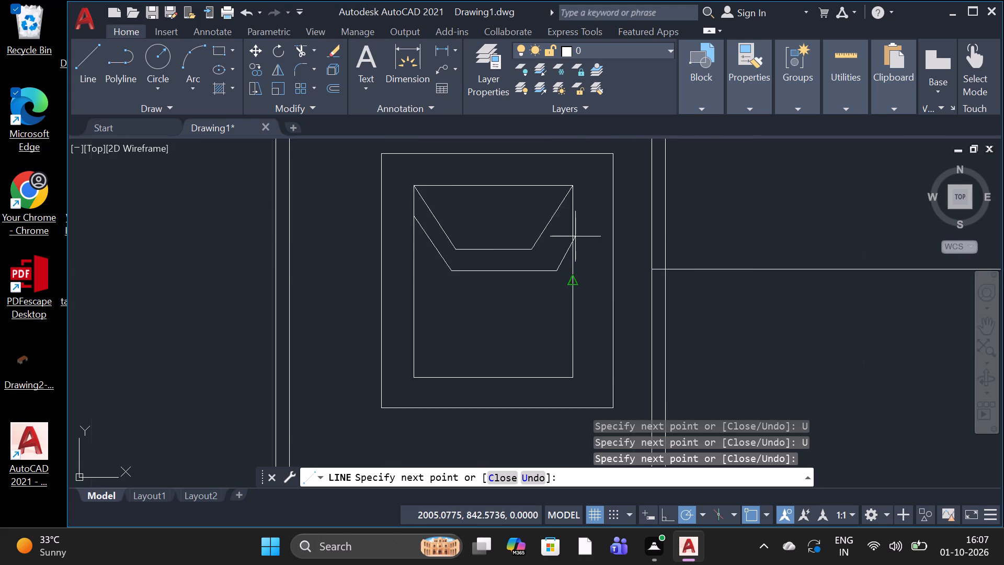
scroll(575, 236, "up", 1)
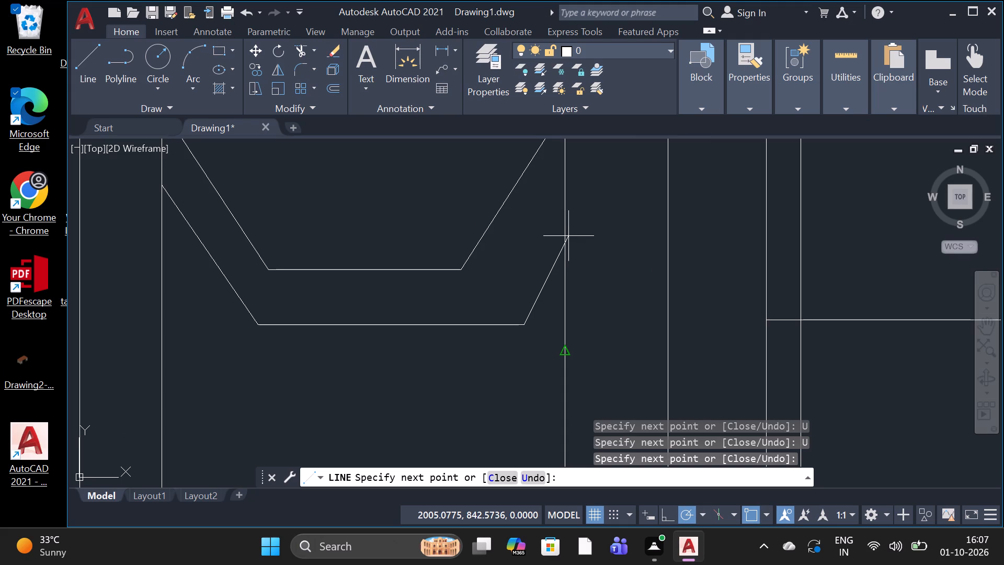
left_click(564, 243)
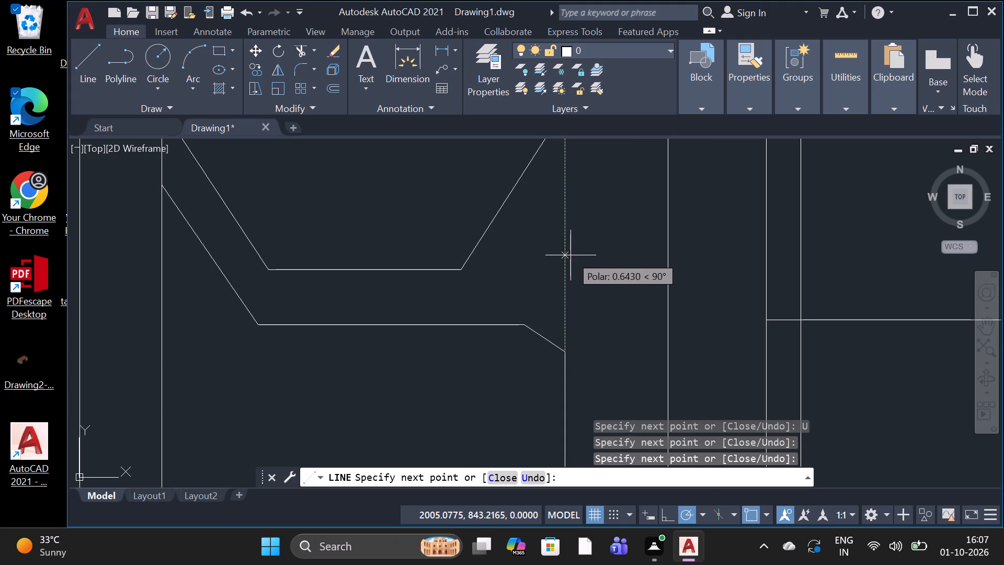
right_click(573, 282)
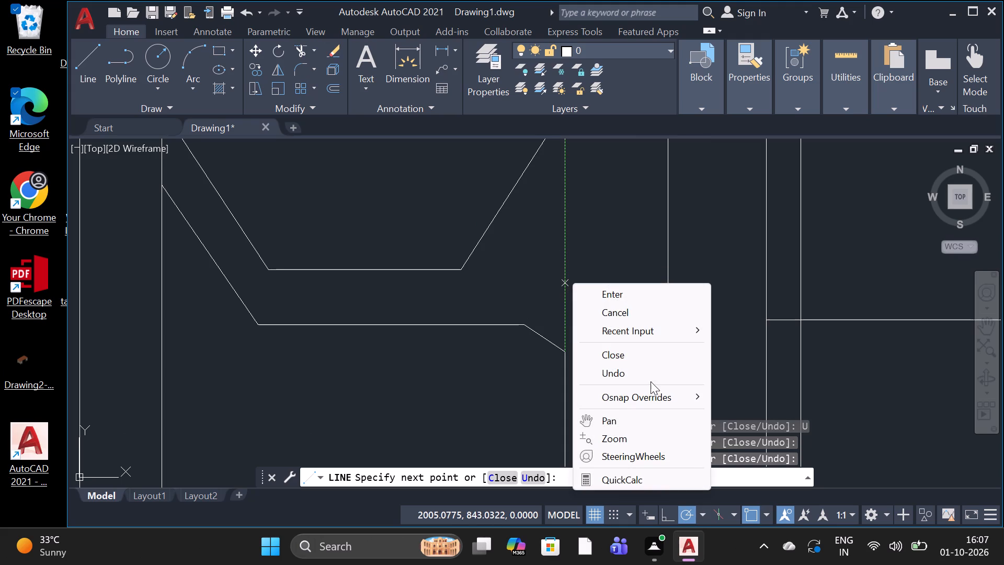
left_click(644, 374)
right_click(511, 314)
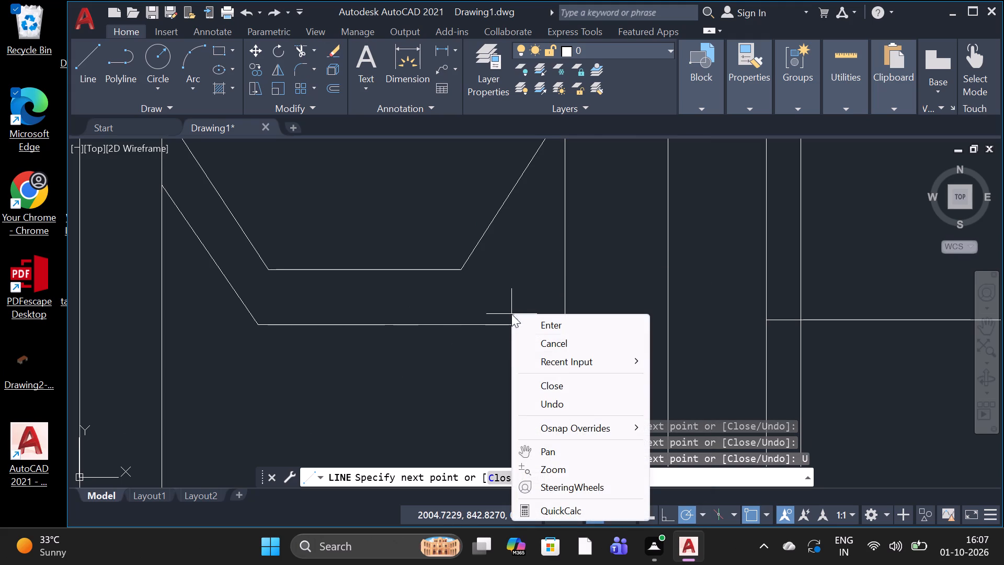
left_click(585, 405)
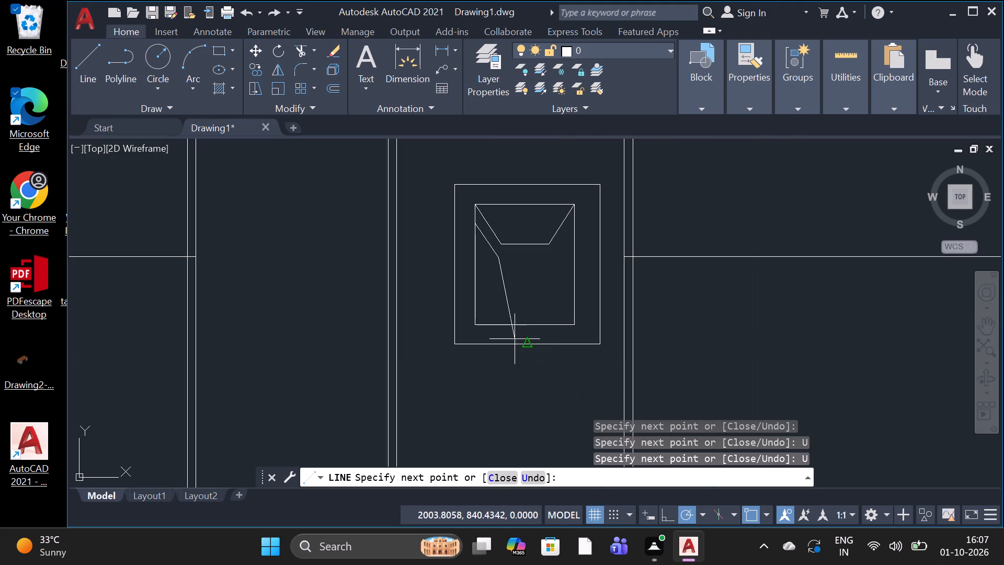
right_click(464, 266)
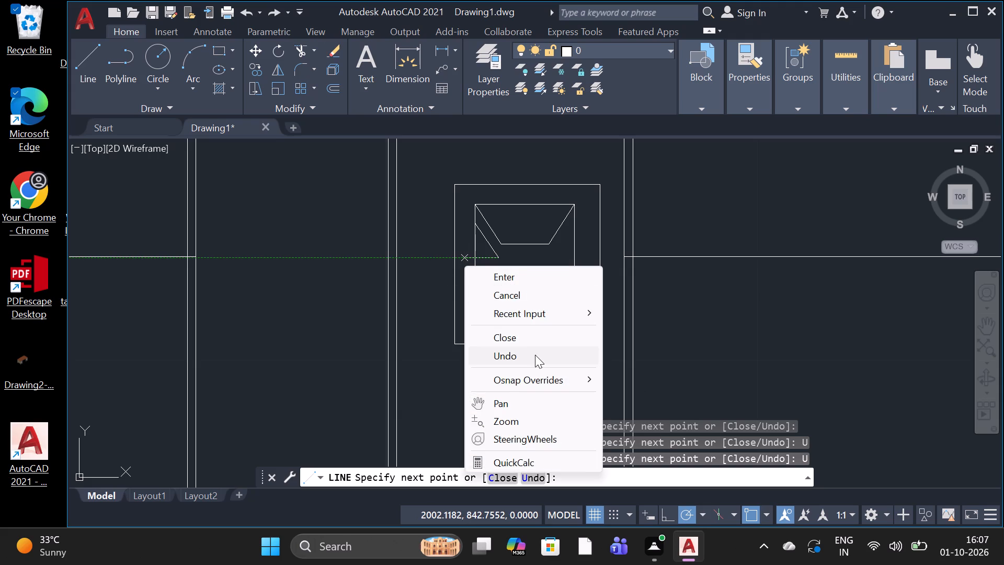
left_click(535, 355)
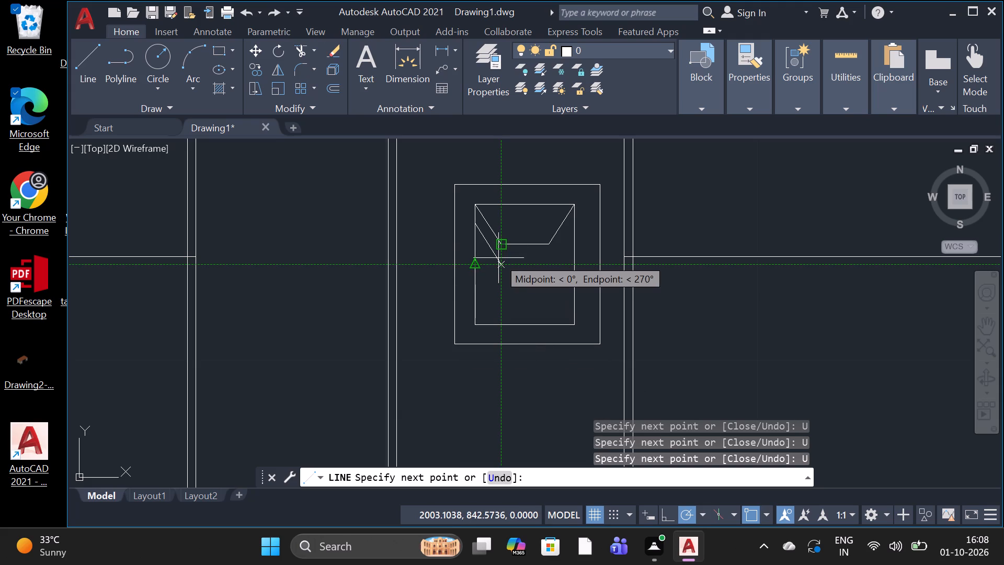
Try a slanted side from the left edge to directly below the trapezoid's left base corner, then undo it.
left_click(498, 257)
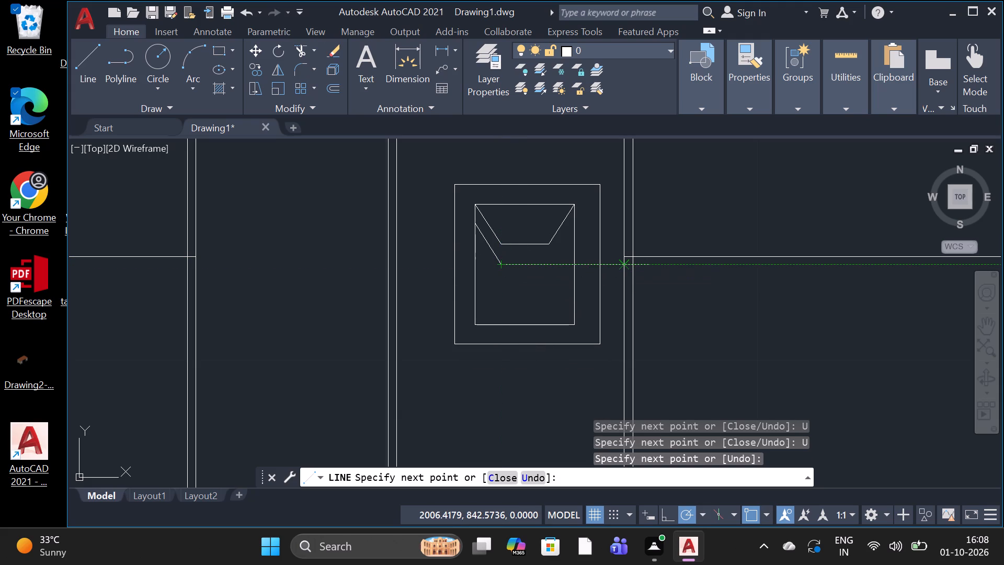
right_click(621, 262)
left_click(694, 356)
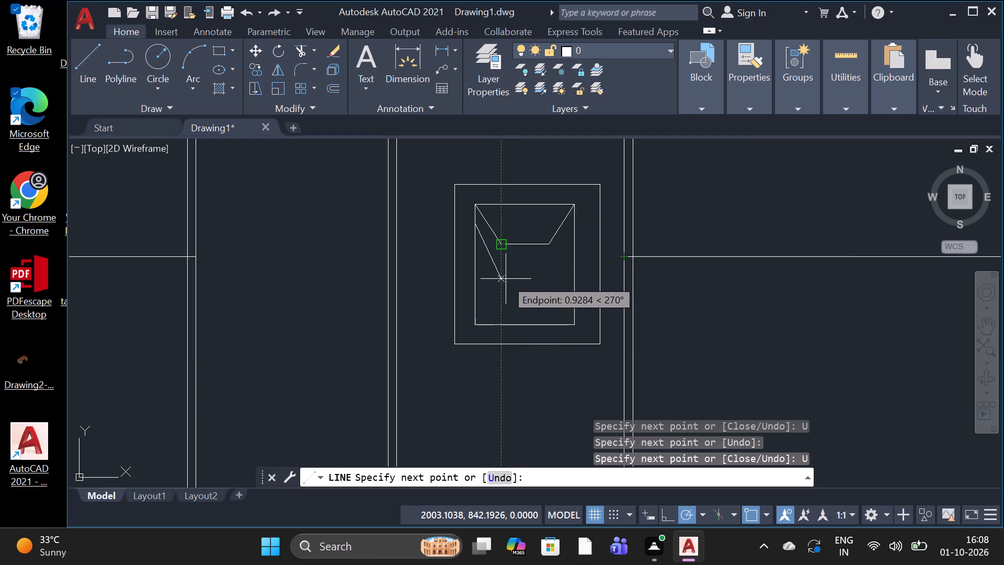
Draw the second trapezoid outline with a slanted left side, a base about 1.58 long, and a slant up to the inner rectangle's right edge.
left_click(496, 254)
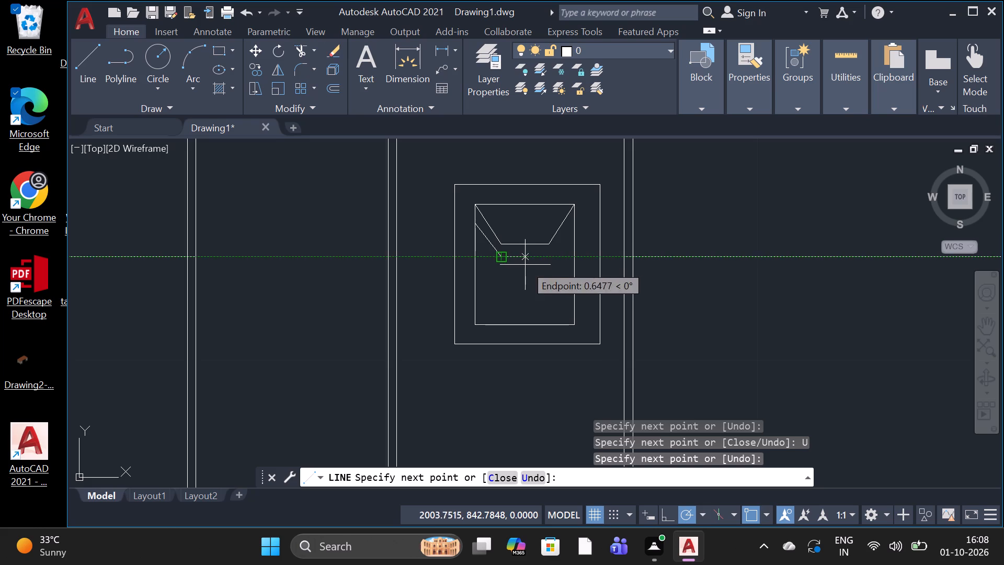
left_click(558, 257)
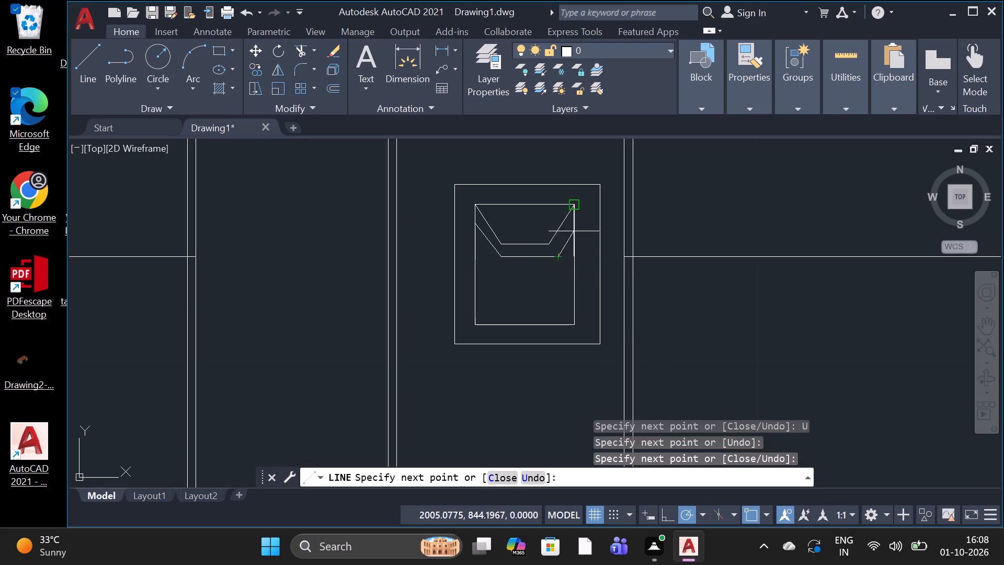
scroll(570, 233, "up", 2)
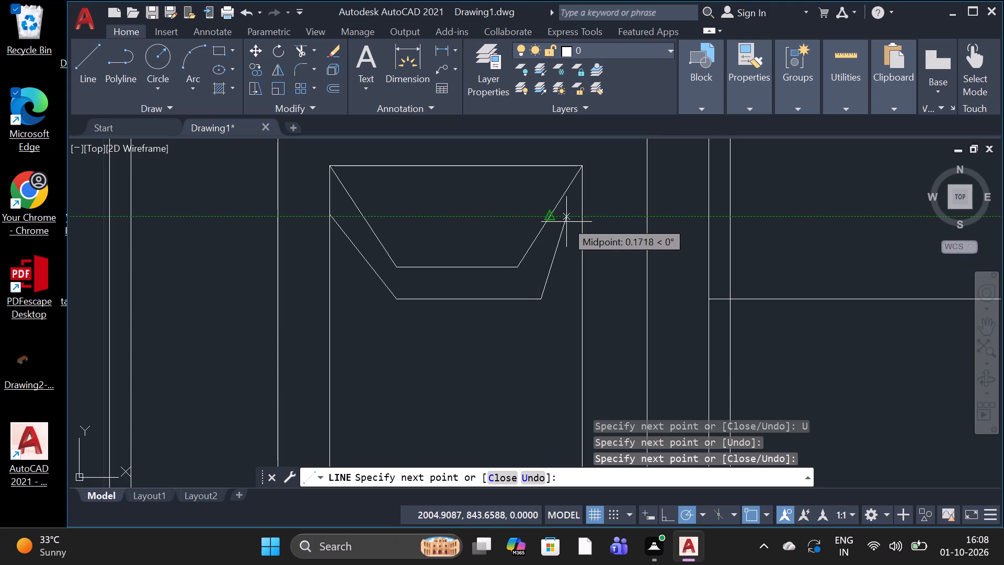
left_click(583, 221)
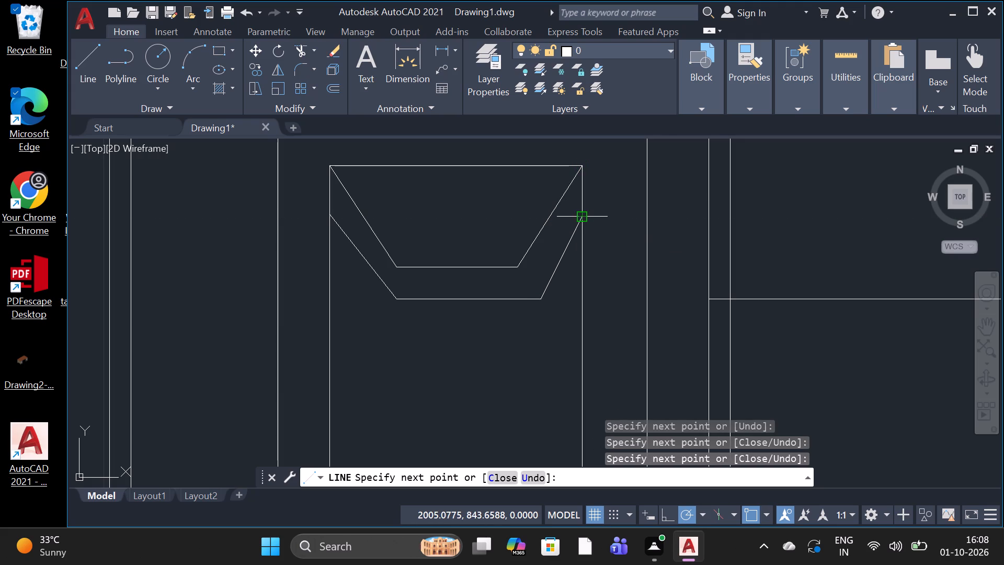
key("space")
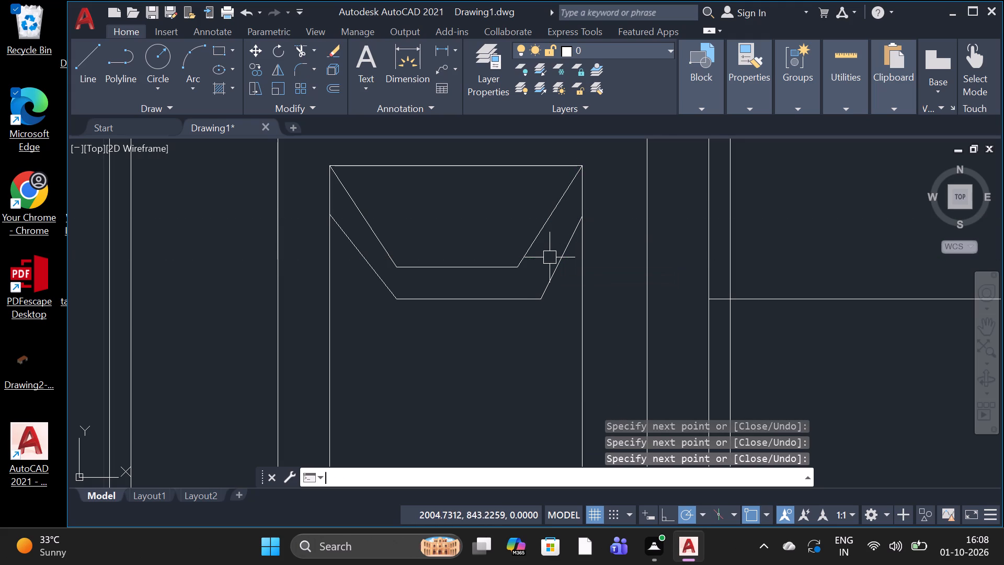
Hatch the frame between the outer and inner rectangles solid black (0,0,0), and try including the band between the two trapezoid outlines.
scroll(563, 289, "down", 2)
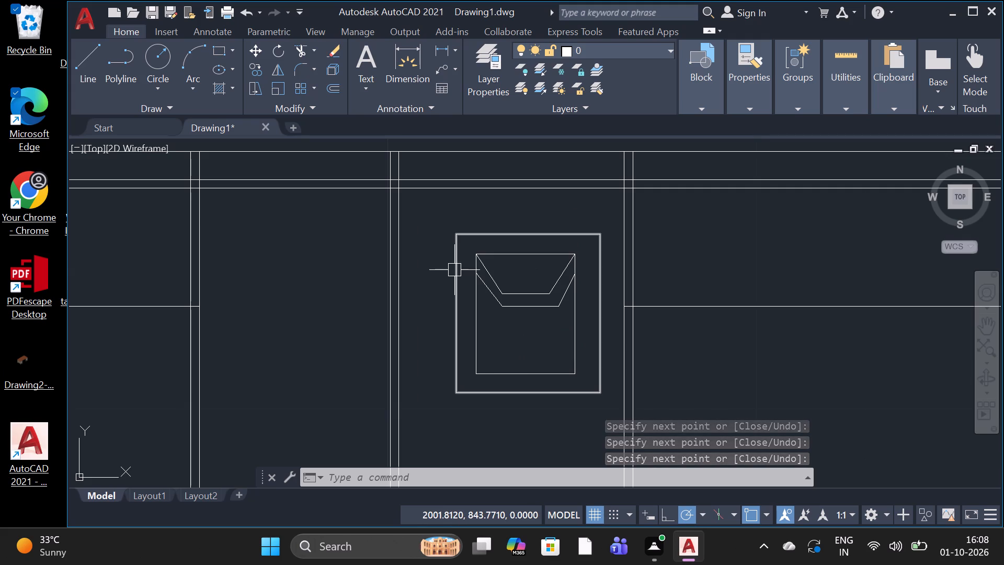
type("H")
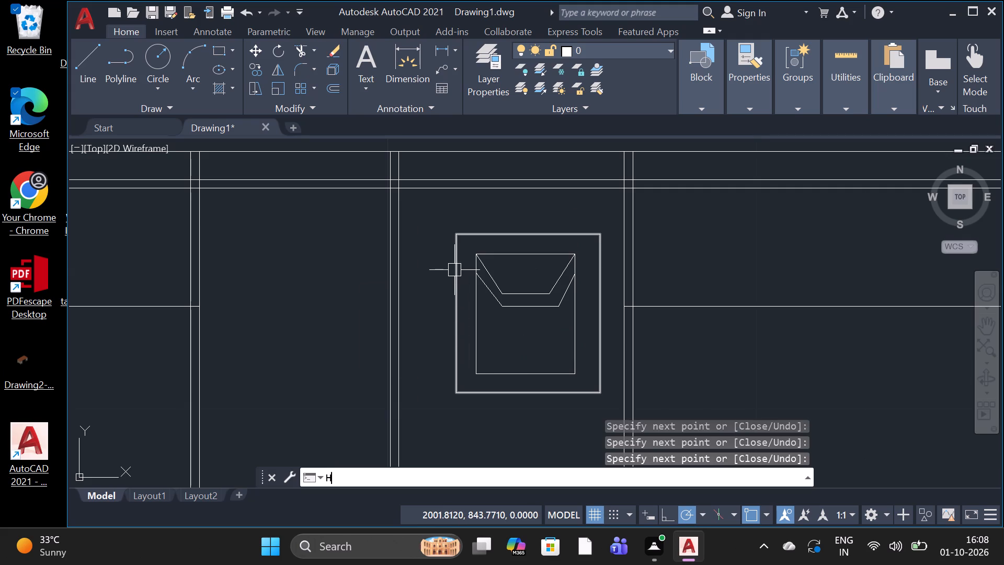
key("space")
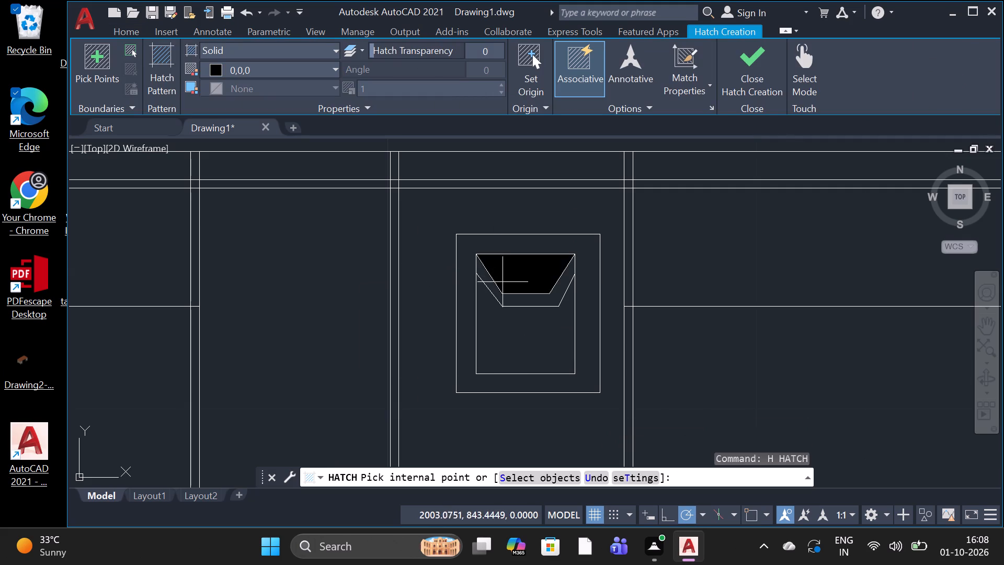
left_click(523, 302)
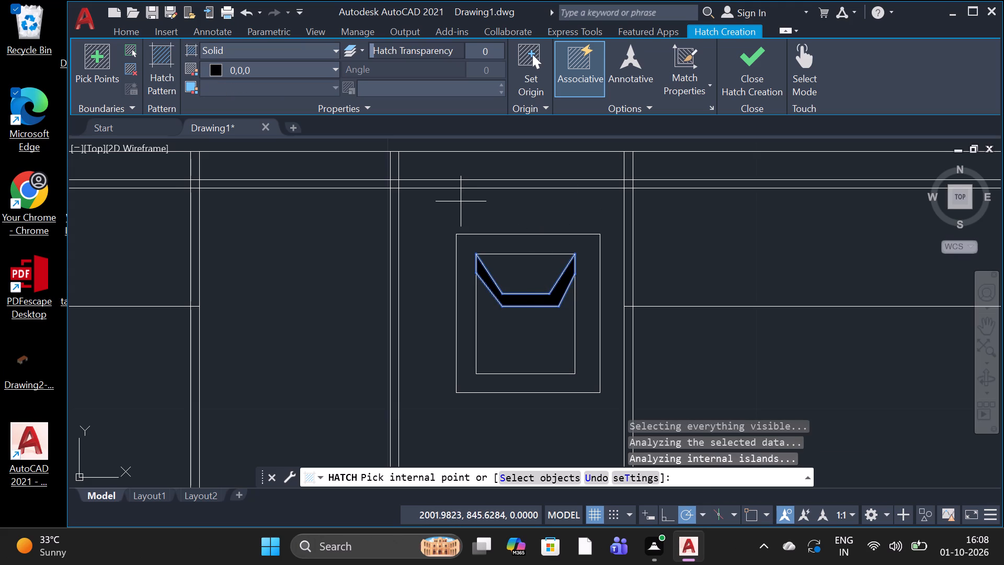
left_click(510, 251)
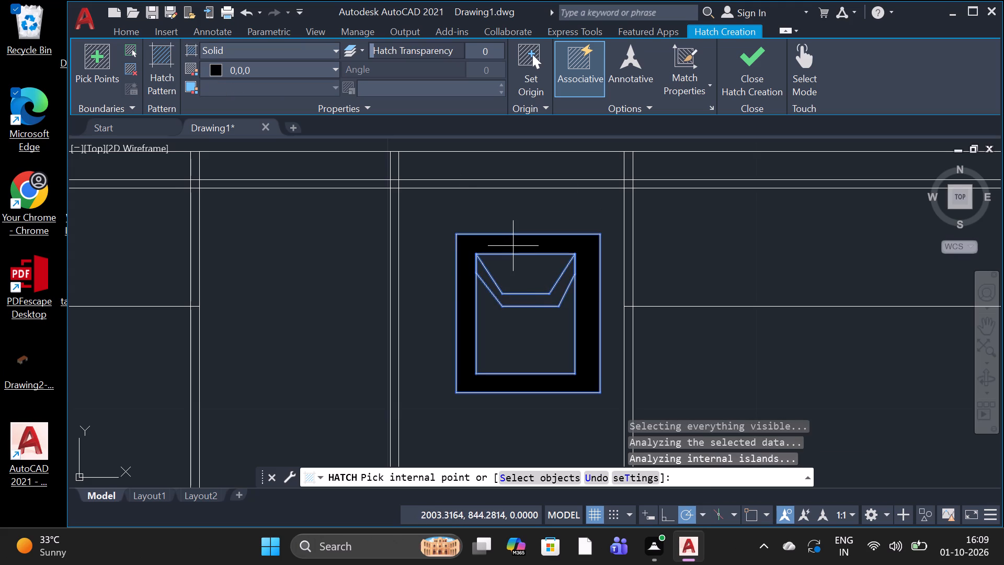
left_click(541, 299)
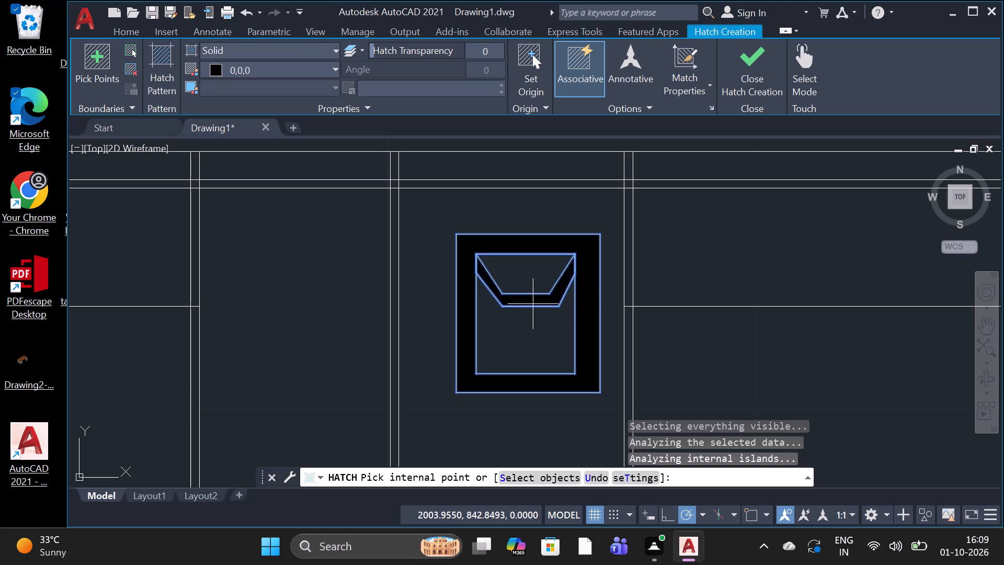
left_click(533, 304)
left_click(529, 296)
key("space")
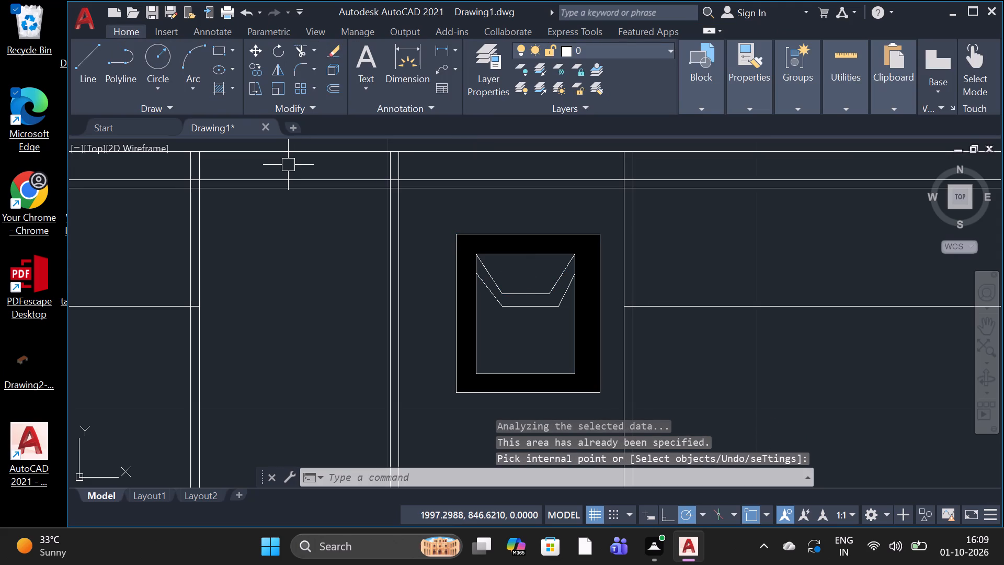
Hatch the band between the two trapezoid outlines with solid black (0,0,0).
type("H")
key("space")
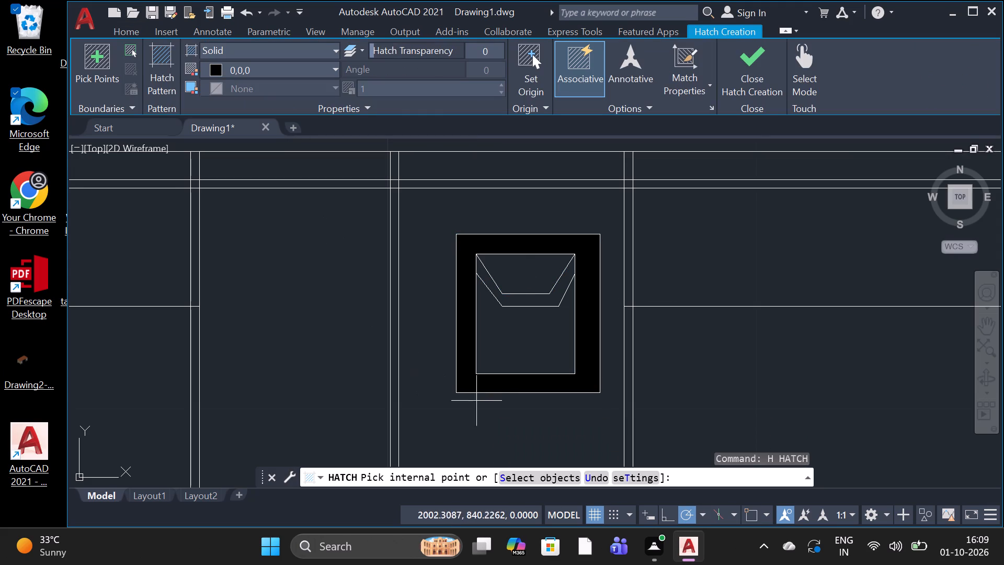
left_click(551, 301)
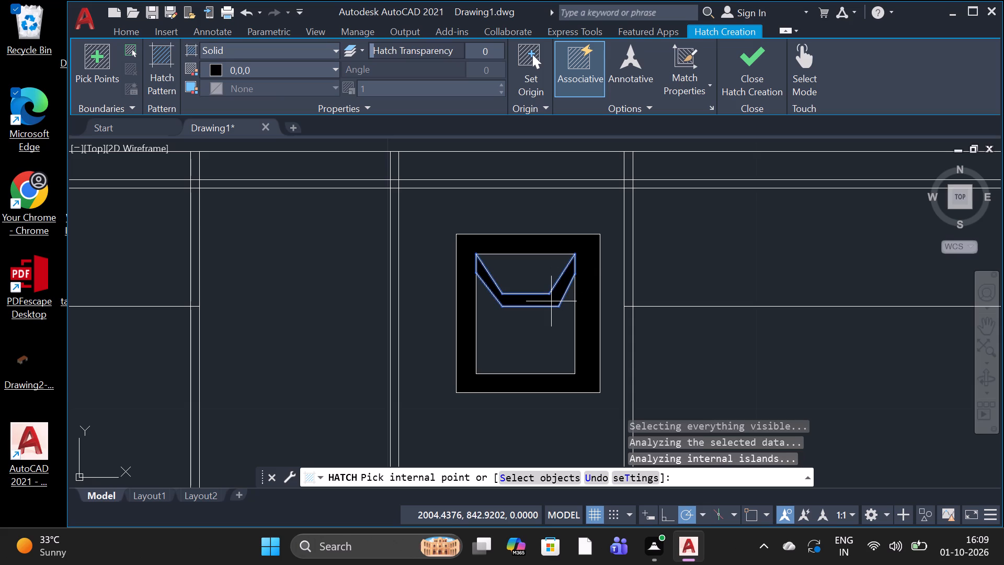
key("space")
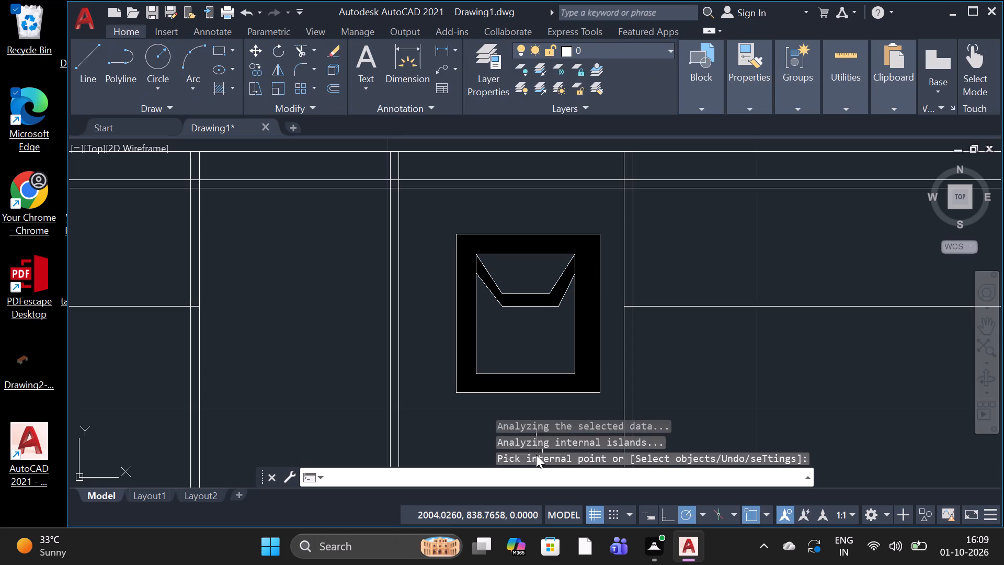
Hatch the trapezoid interior and the inner rectangle's area below the black band with solid White.
type("H")
key("space")
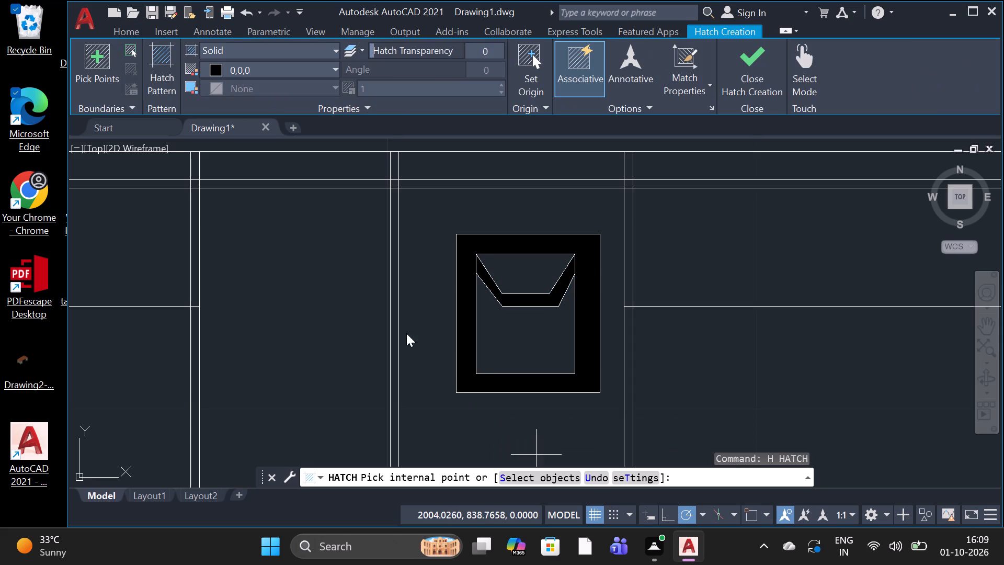
left_click(284, 66)
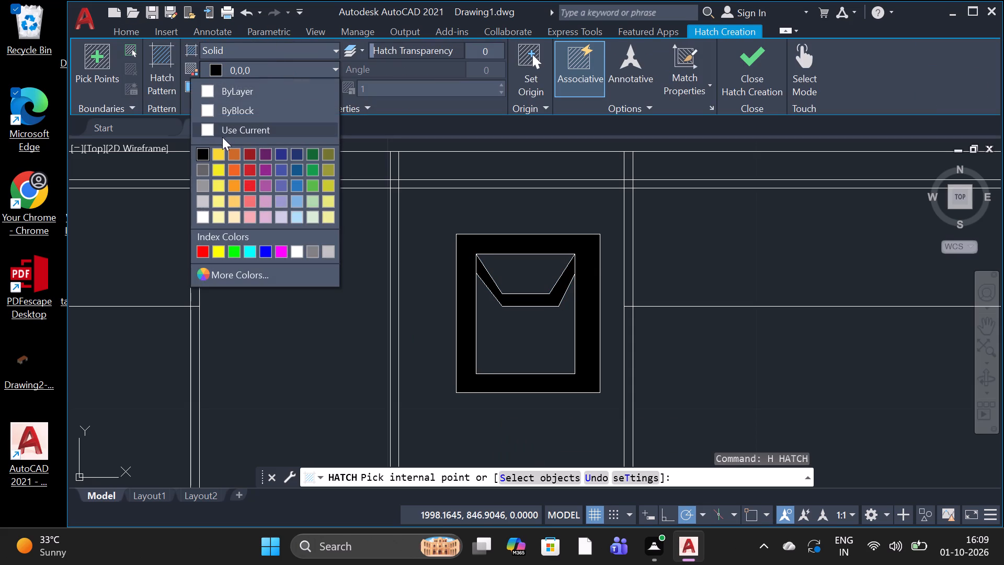
left_click(298, 255)
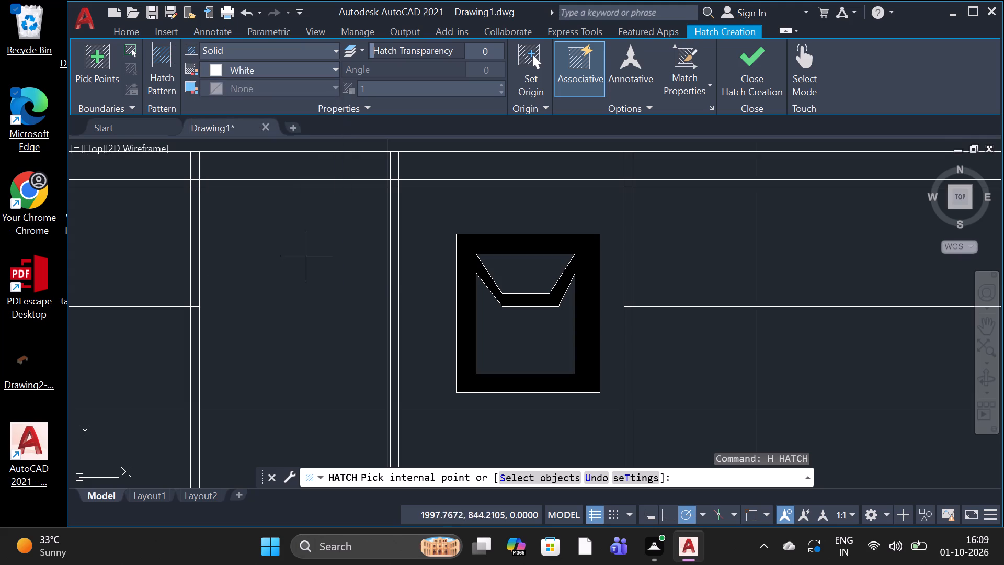
left_click(511, 273)
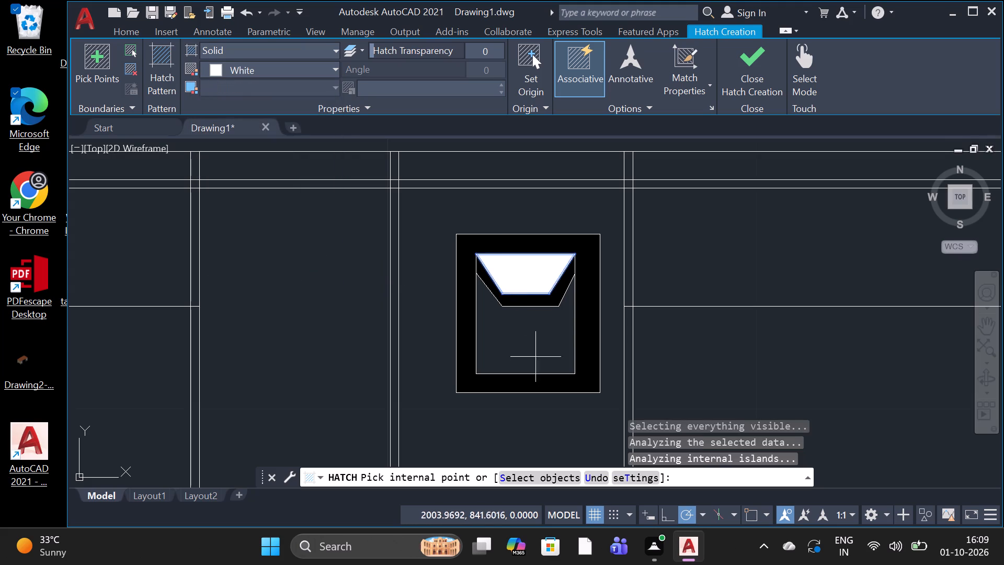
left_click(538, 359)
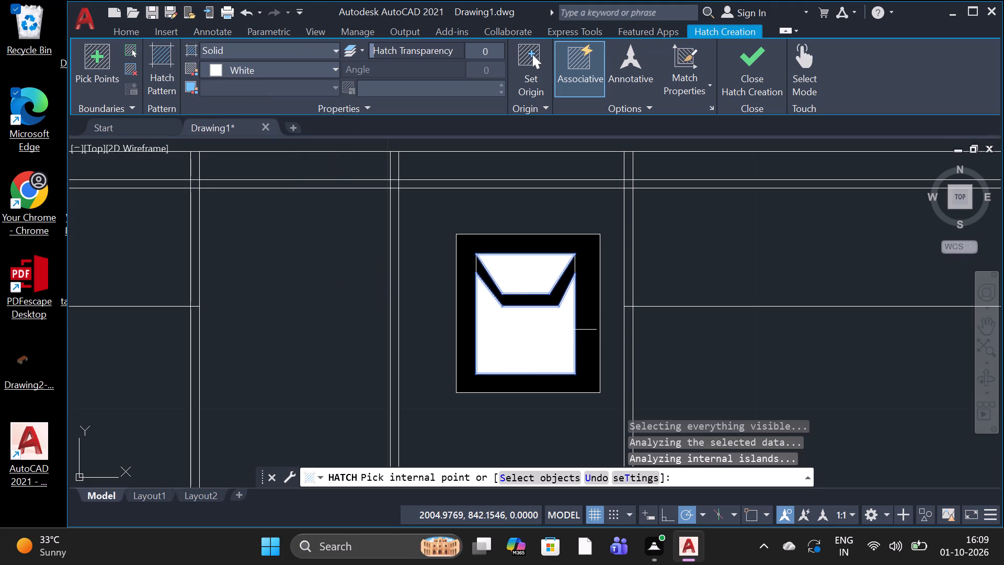
key("space")
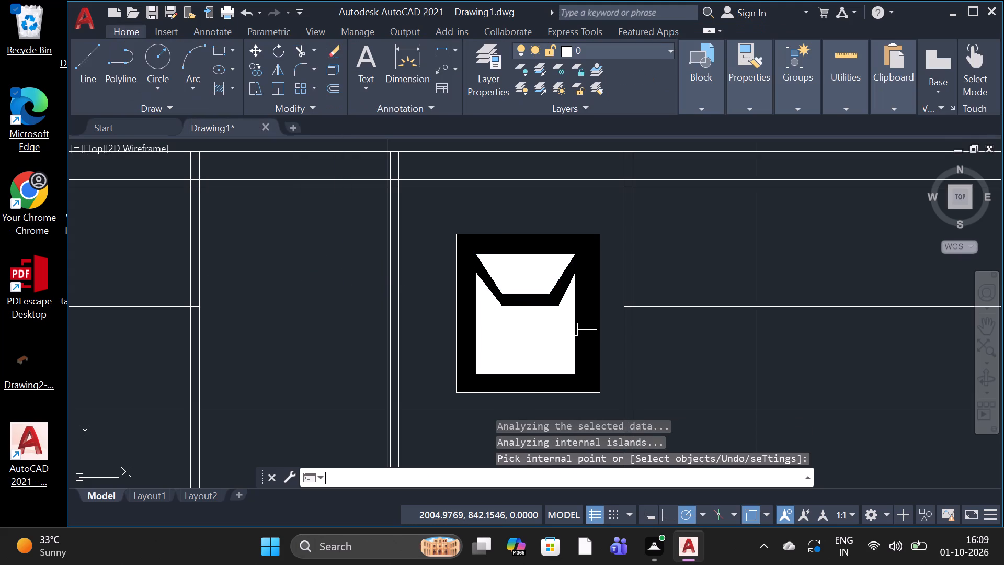
Scale the whole hatched detail to about a quarter of its size from the midpoint of its outer rectangle's bottom edge.
scroll(571, 329, "down", 3)
scroll(629, 333, "down", 1)
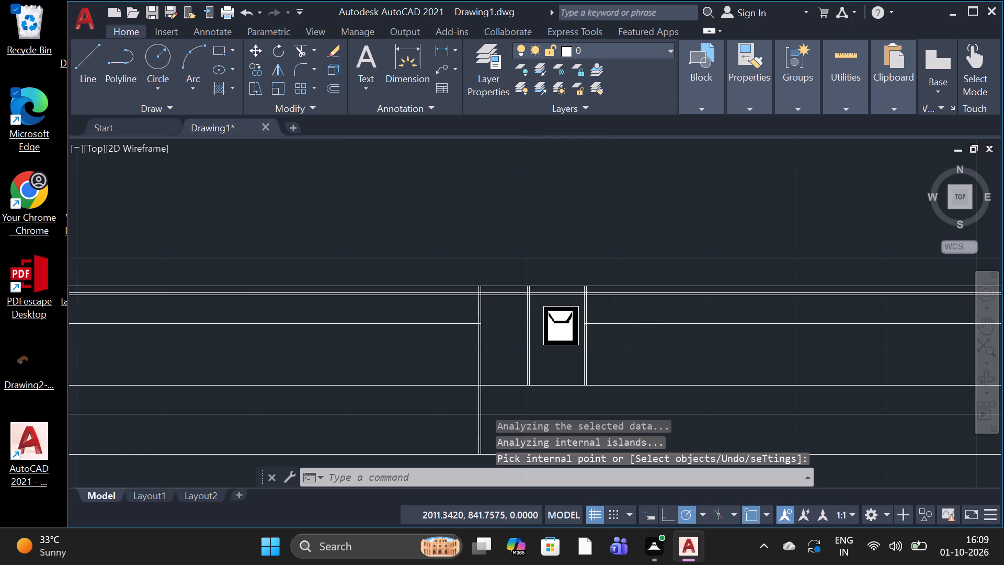
scroll(674, 363, "up", 2)
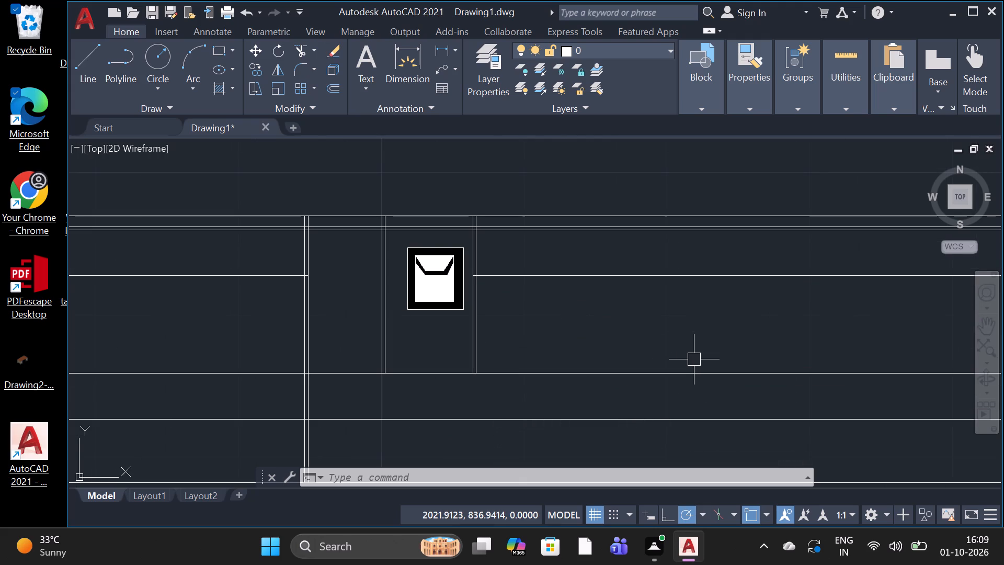
type("SC")
key("space")
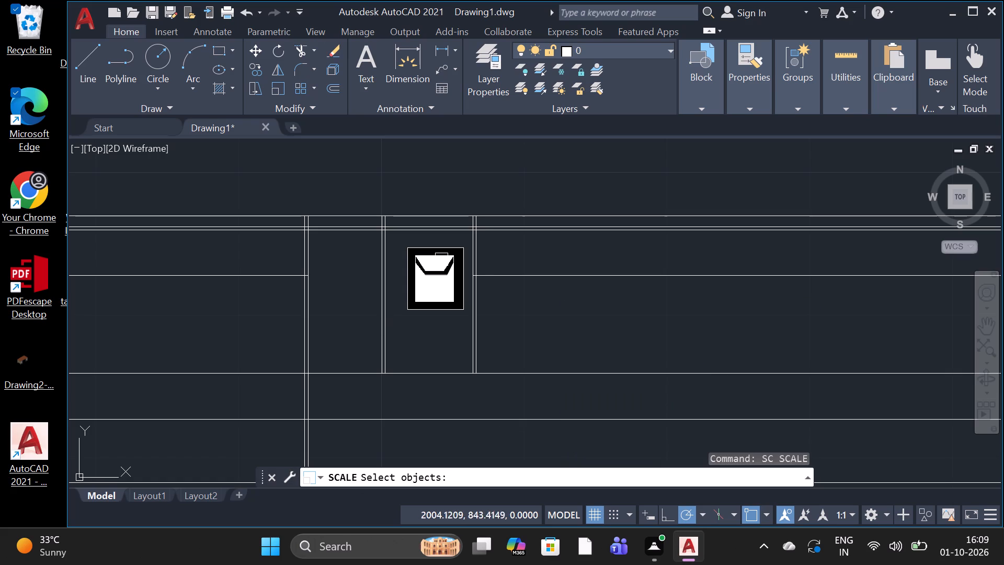
scroll(465, 236, "up", 3)
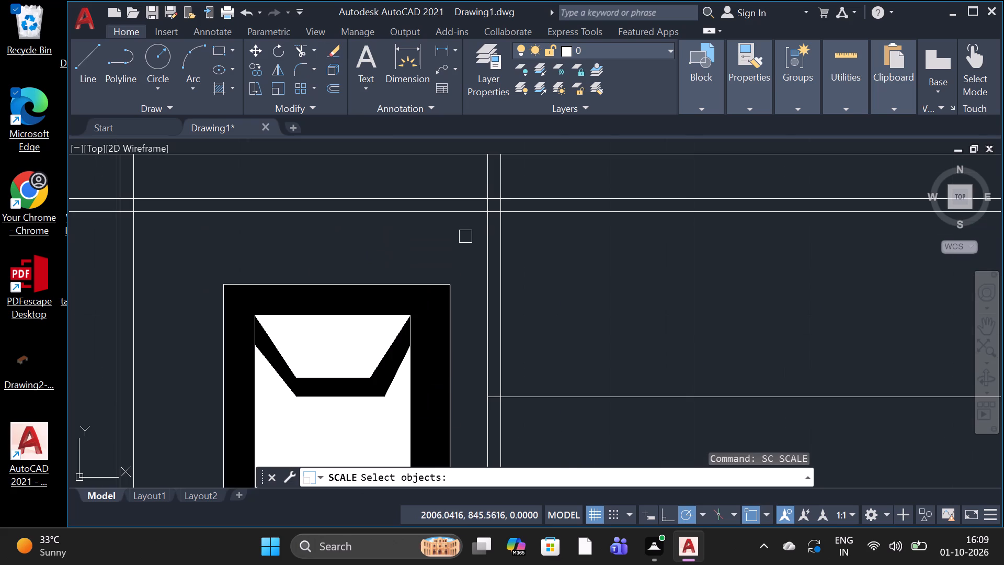
left_click(470, 244)
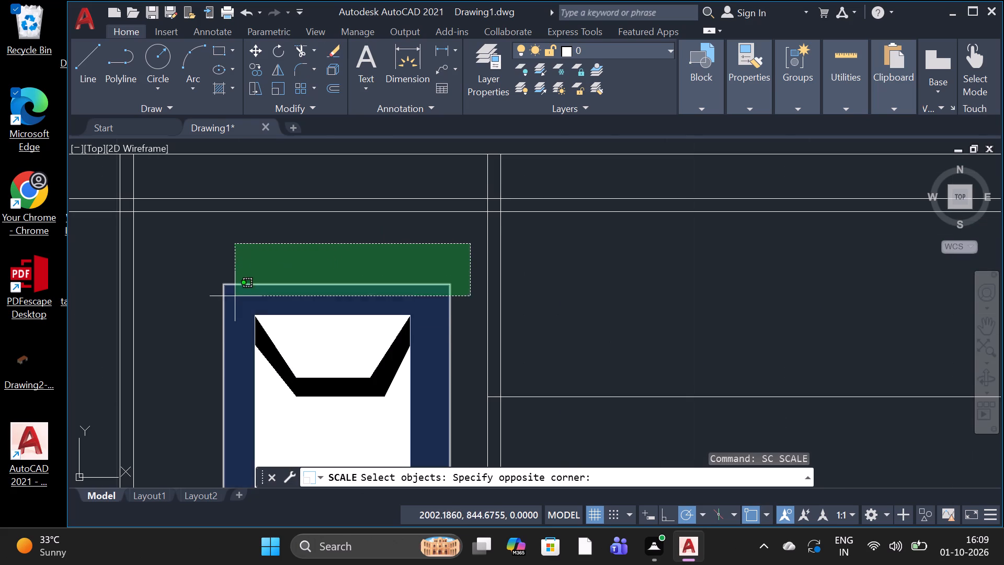
scroll(197, 379, "down", 2)
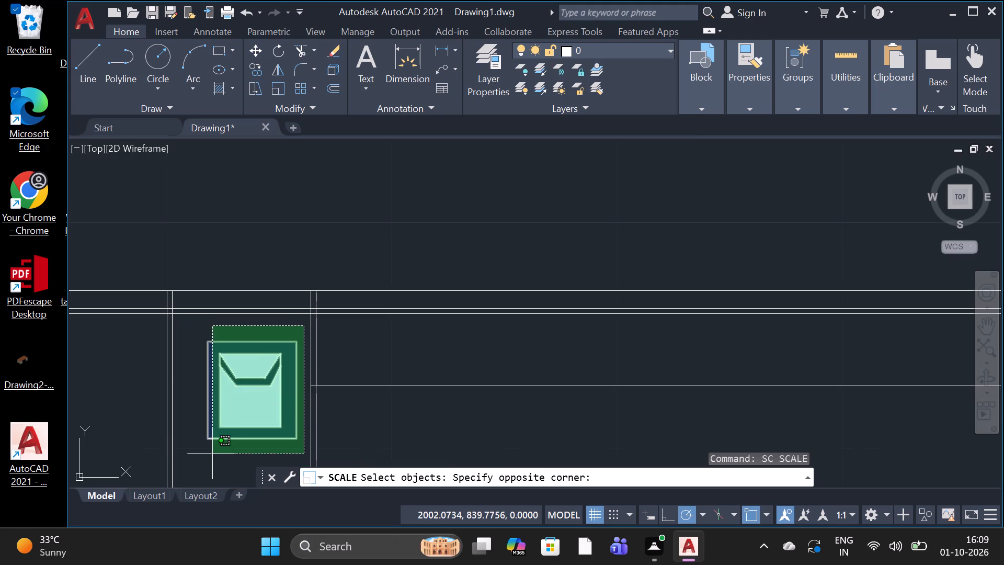
left_click(202, 457)
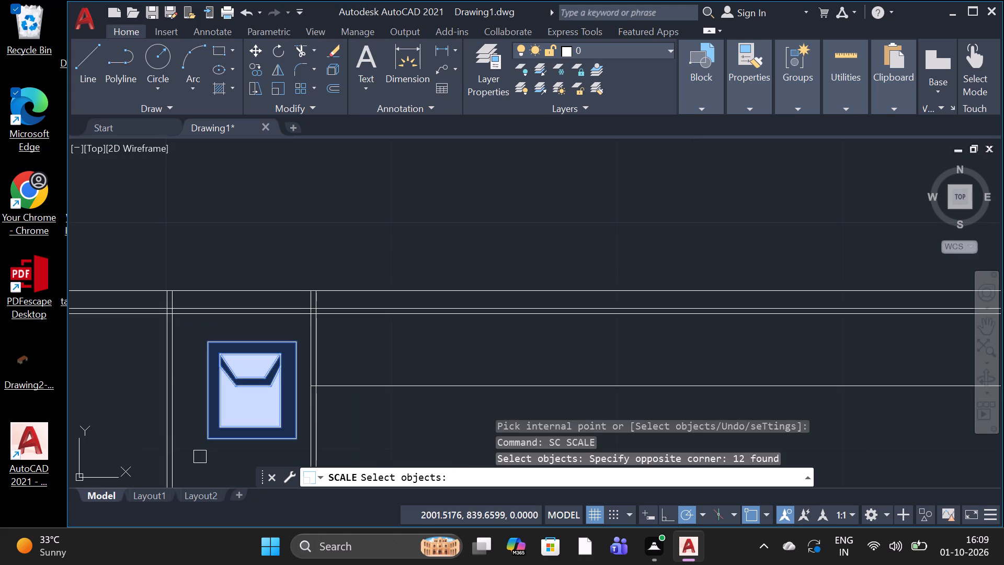
key("space")
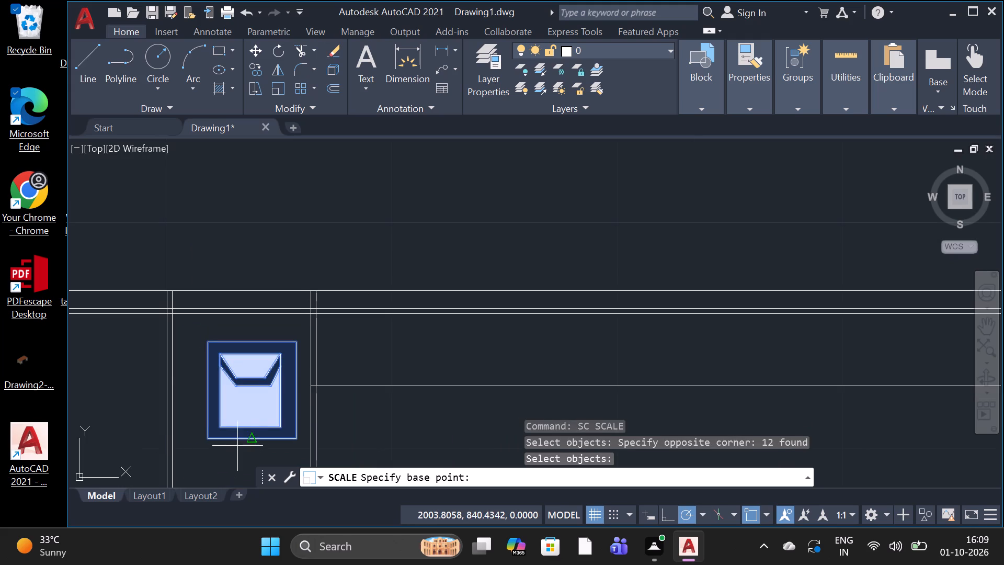
left_click(253, 444)
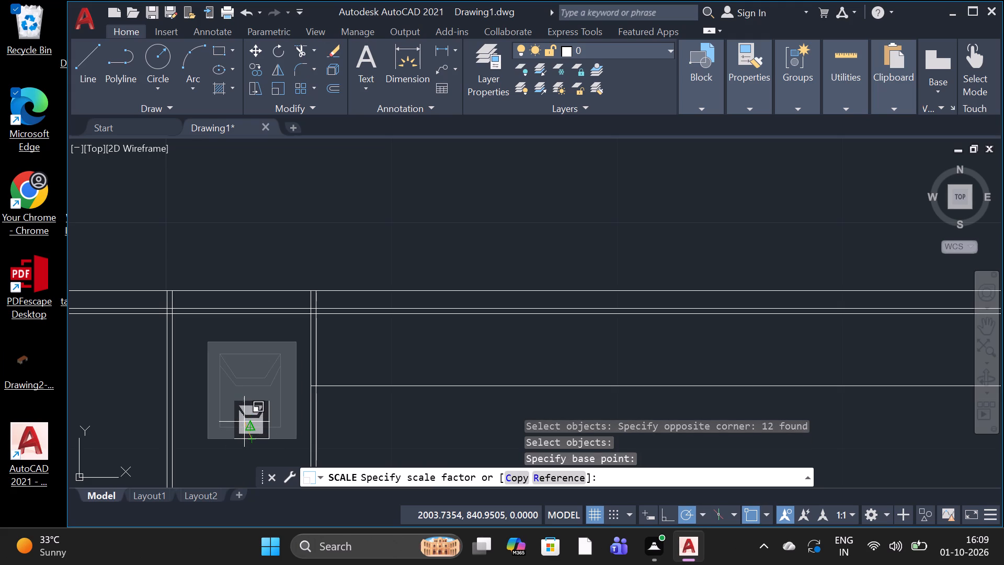
left_click(244, 422)
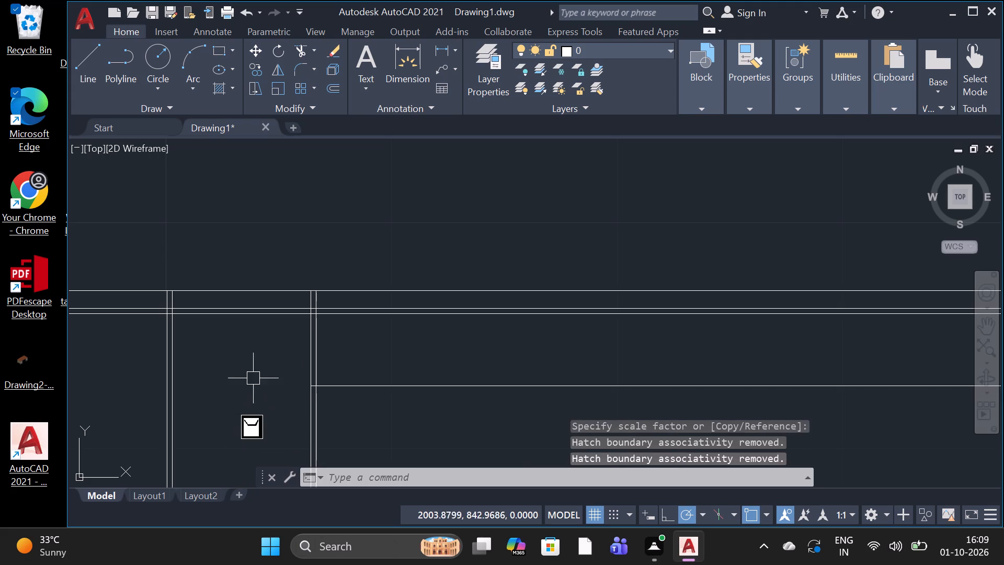
Copy the hatched trapezoid detail by its lower-left corner to a spot about 3.3 higher in the same bay.
scroll(253, 347, "down", 2)
type("CO")
key("space")
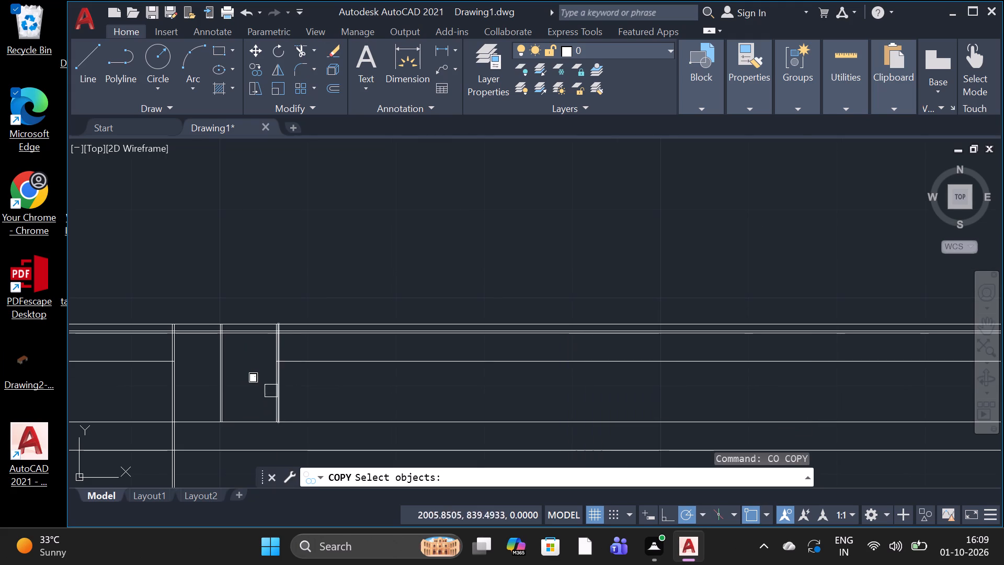
scroll(261, 366, "up", 2)
left_click(267, 374)
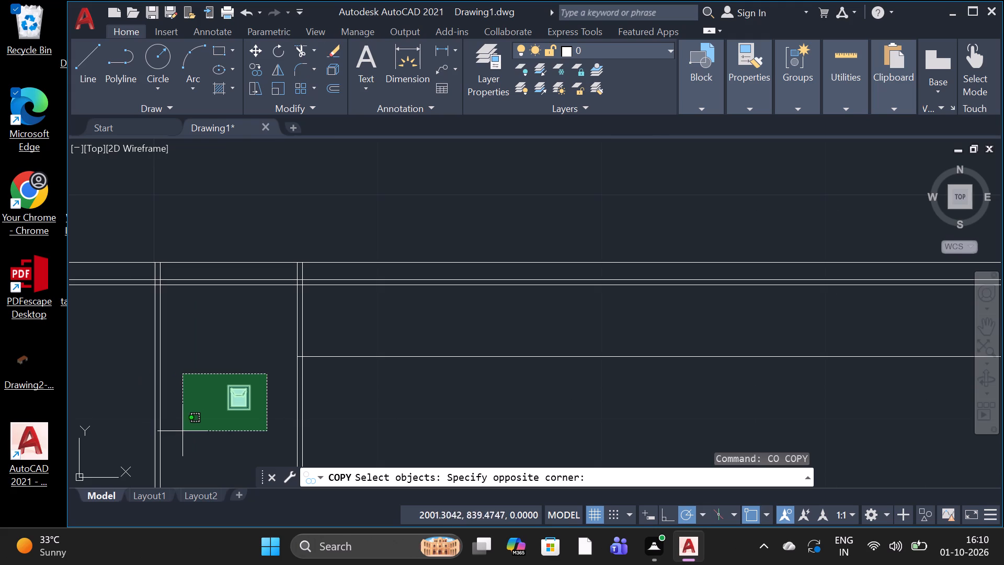
left_click(186, 429)
key("space")
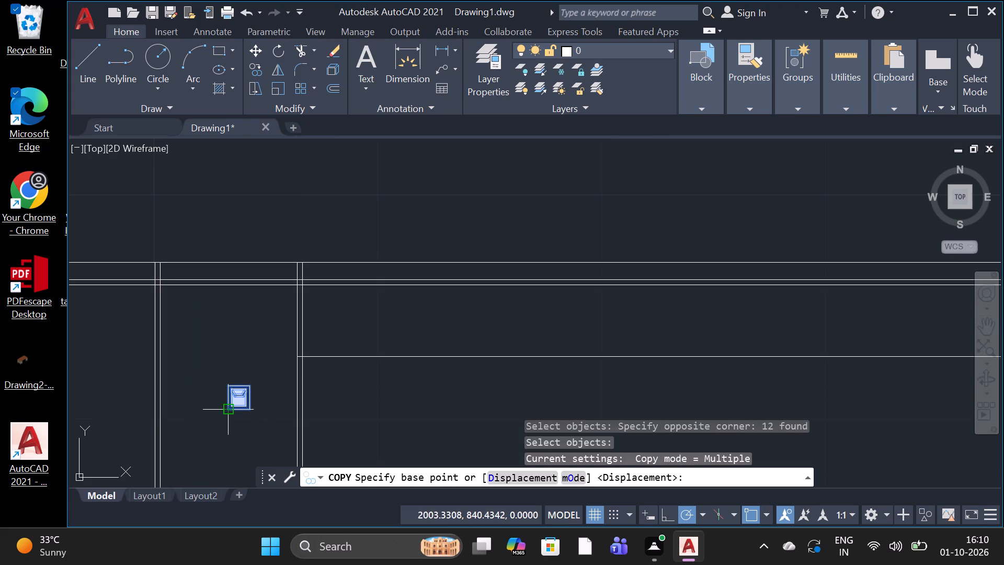
left_click(232, 414)
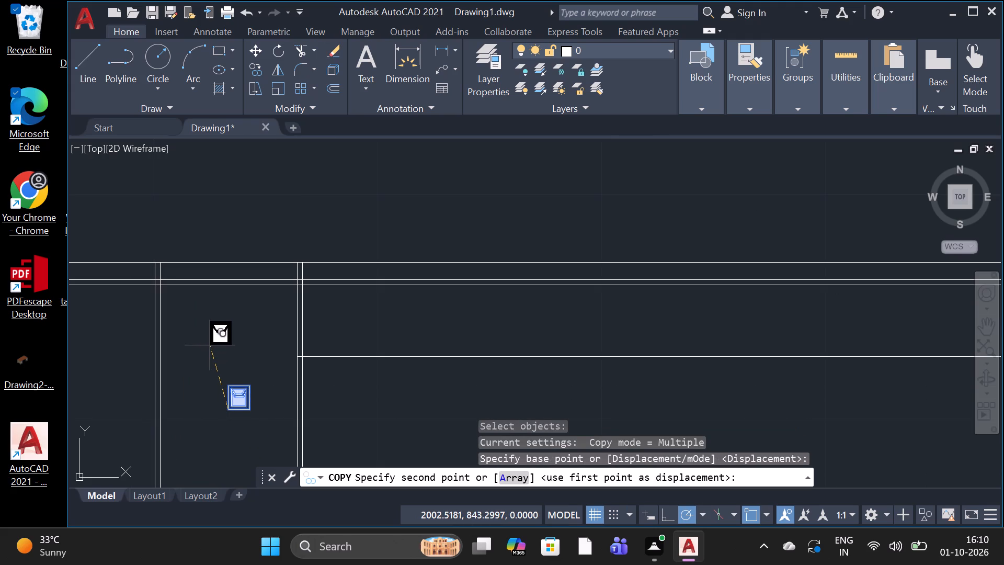
left_click(210, 345)
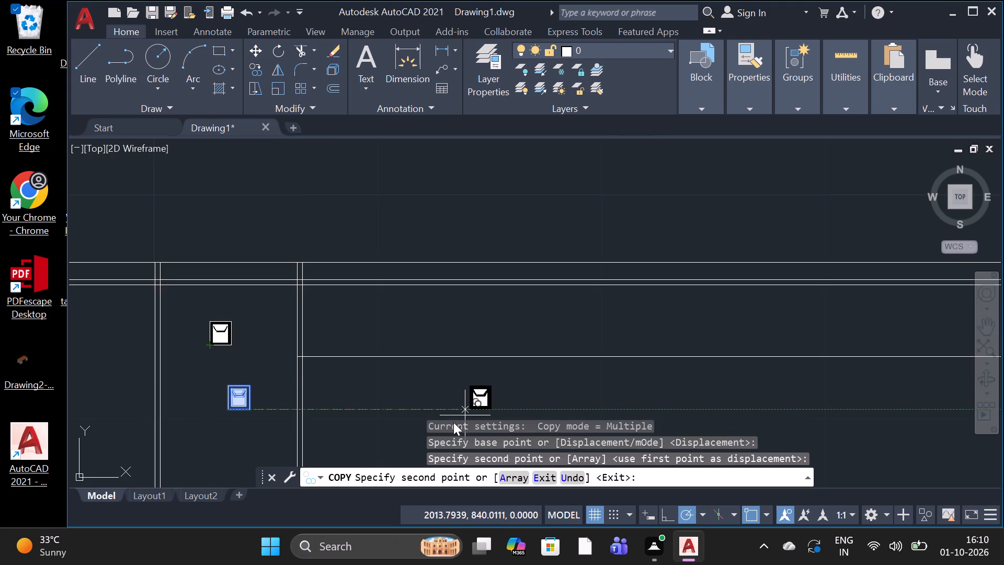
key("space")
Delete the original lower hatched detail, keeping only the upper copy.
left_click(269, 378)
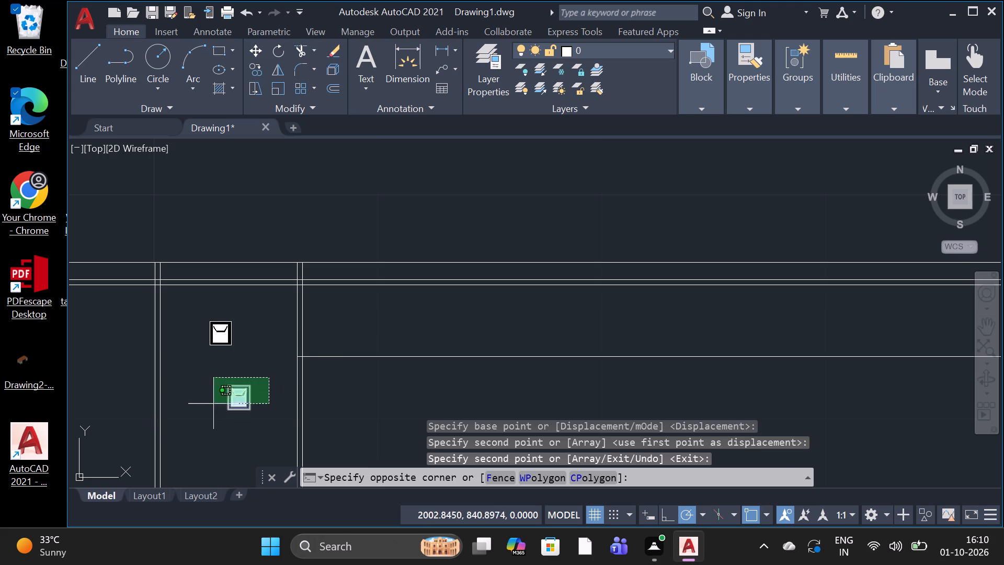
left_click(213, 423)
key("Delete")
Draw a beam outline under the slab at the bay's left wall, 0.17 beyond its inner face, about 0.61 deep, back to its outer face.
scroll(218, 419, "down", 1)
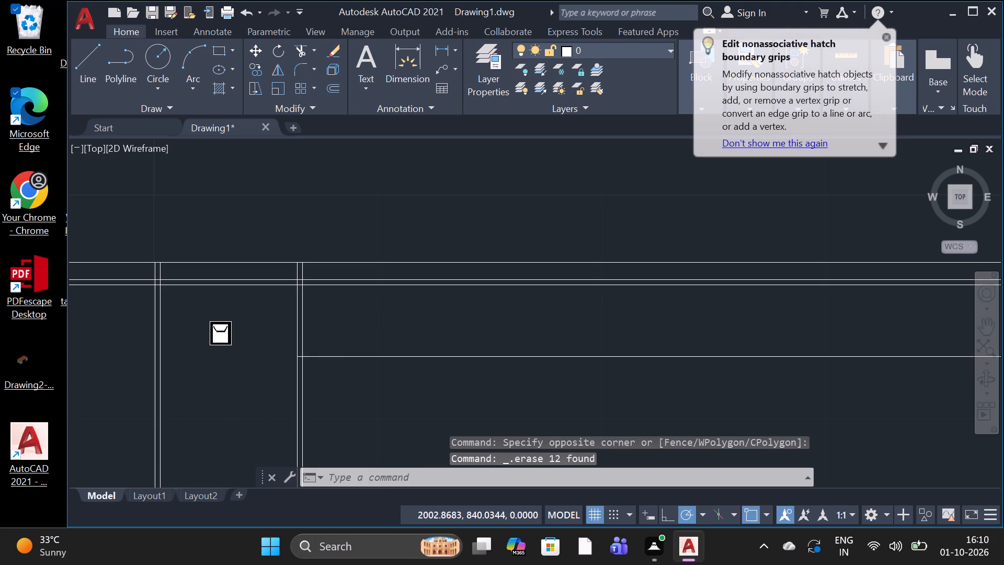
scroll(218, 419, "down", 1)
scroll(261, 396, "down", 2)
scroll(298, 446, "up", 2)
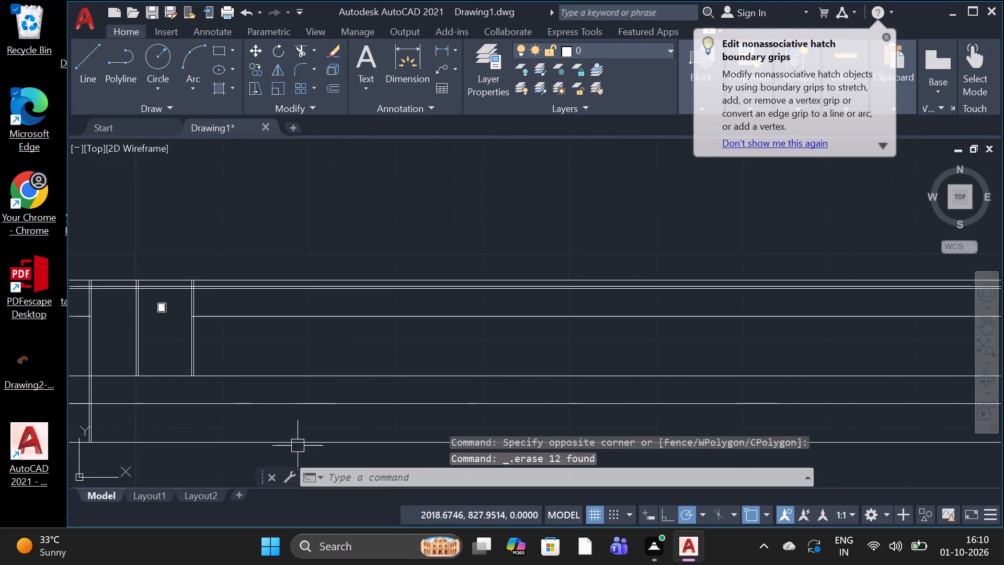
scroll(206, 366, "down", 3)
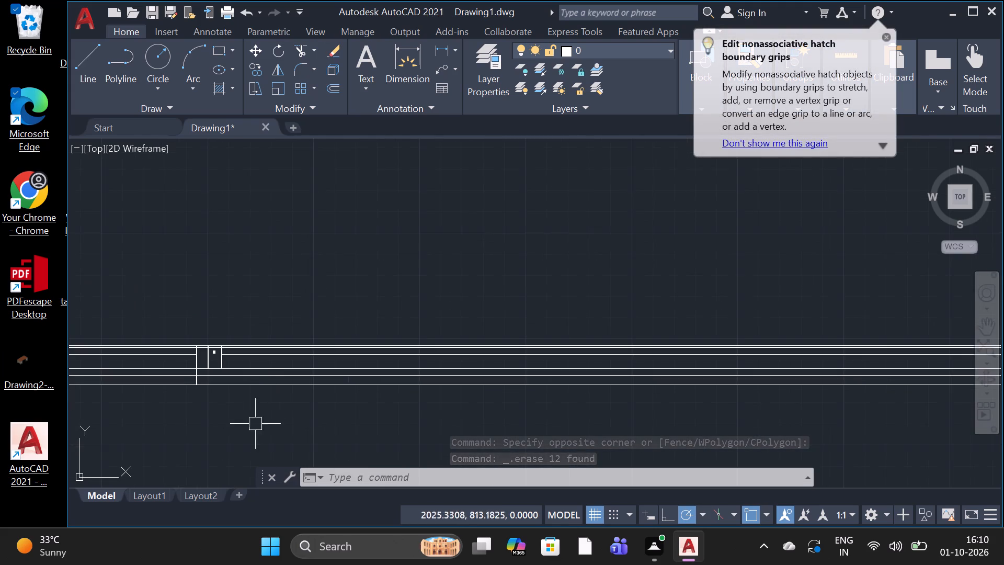
scroll(225, 427, "up", 3)
scroll(141, 420, "down", 2)
scroll(116, 345, "up", 1)
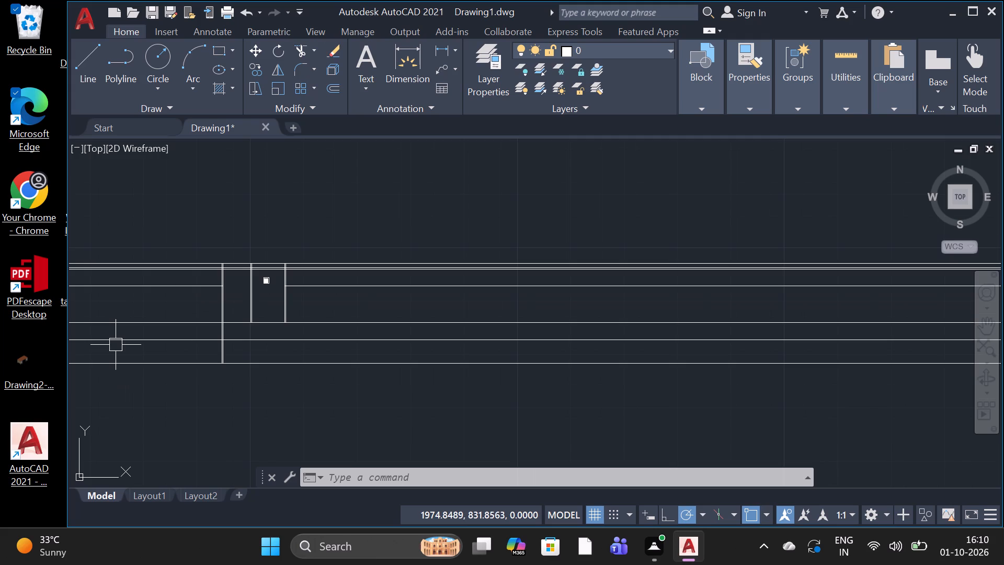
scroll(239, 266, "up", 2)
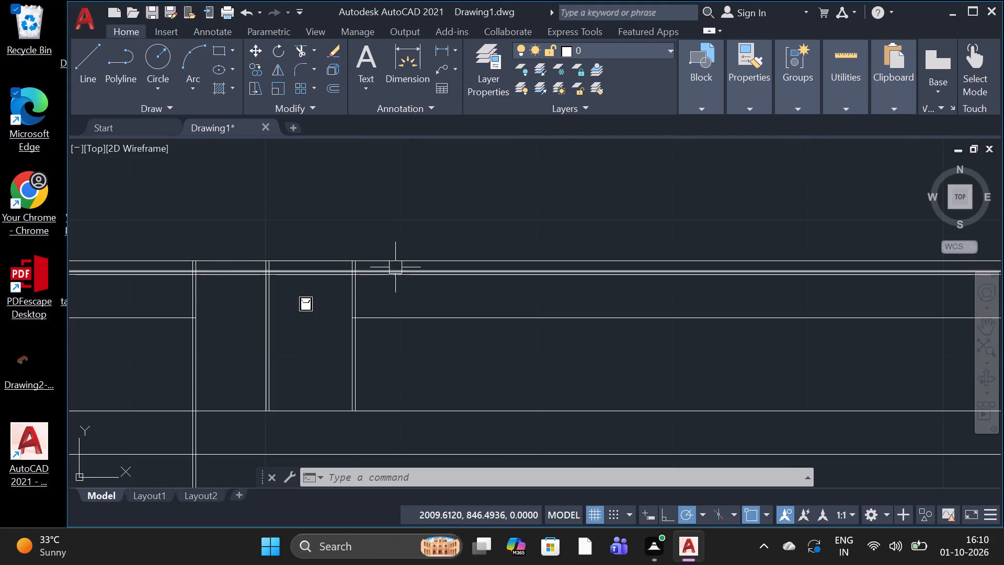
left_click(78, 63)
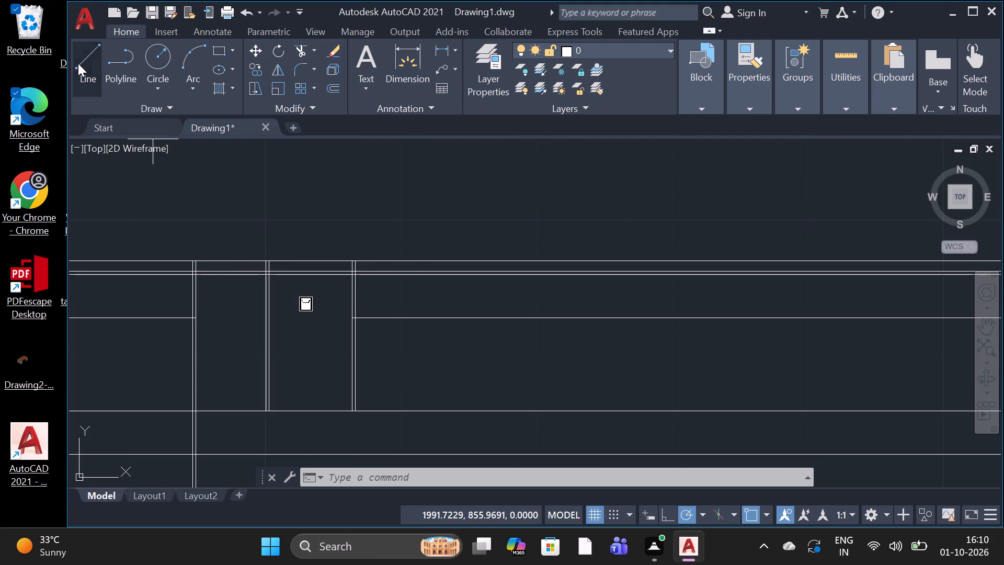
key("Escape")
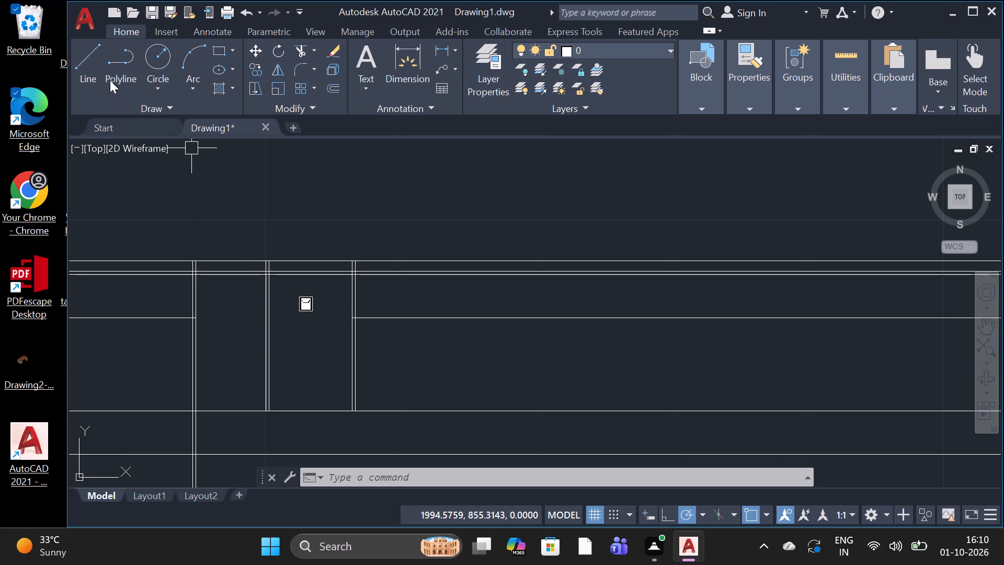
left_click(99, 62)
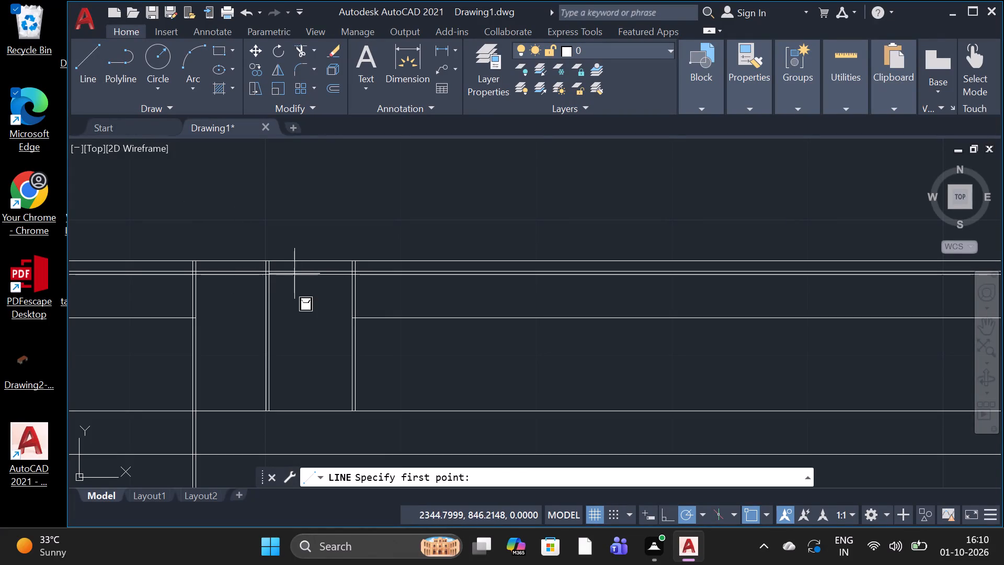
scroll(288, 278, "up", 4)
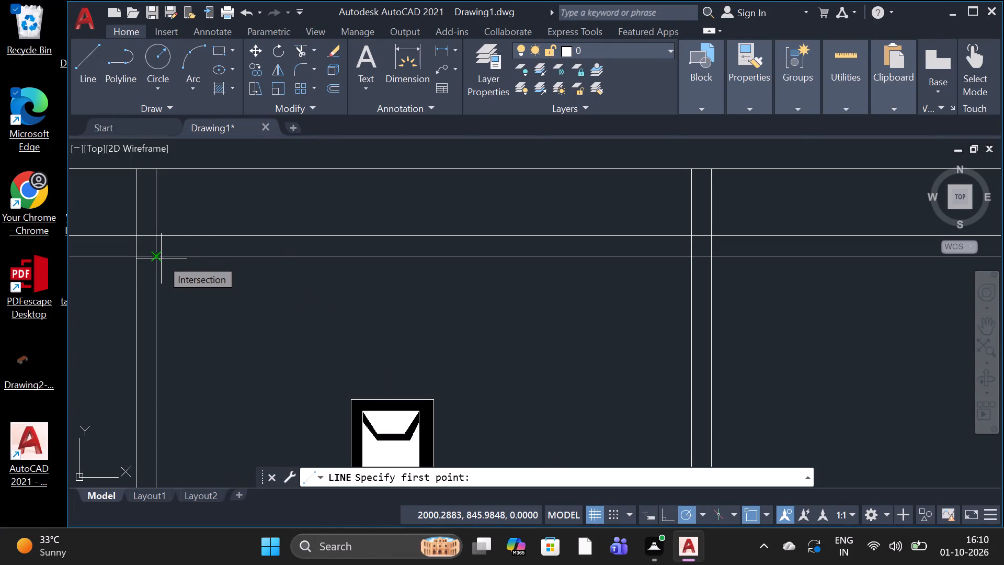
left_click(161, 258)
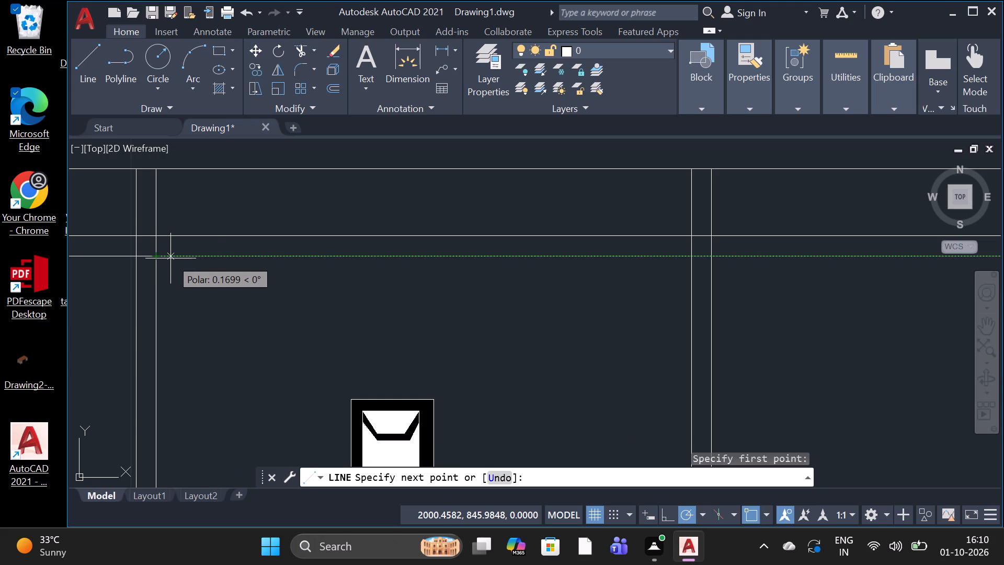
left_click(170, 258)
left_click(178, 309)
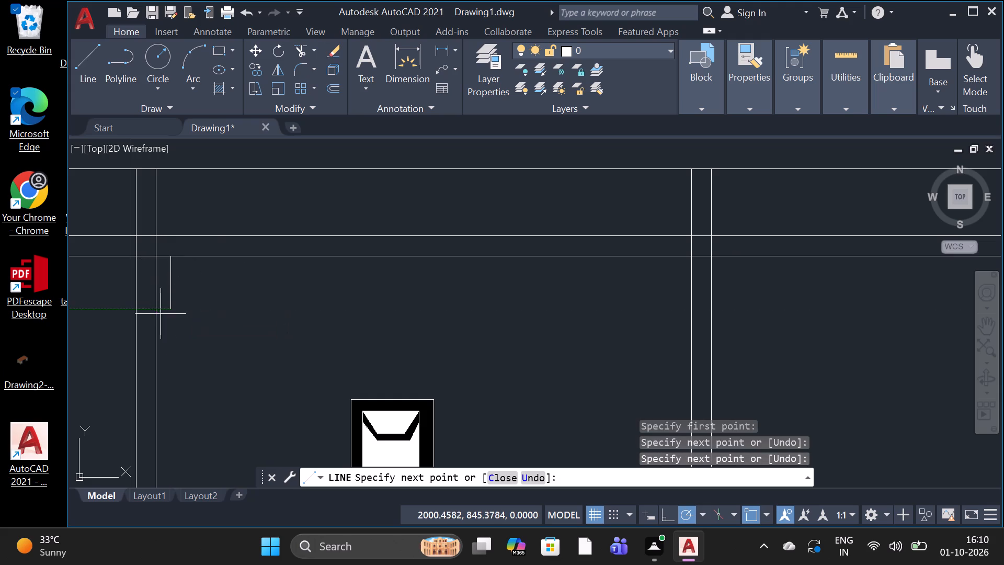
left_click(129, 308)
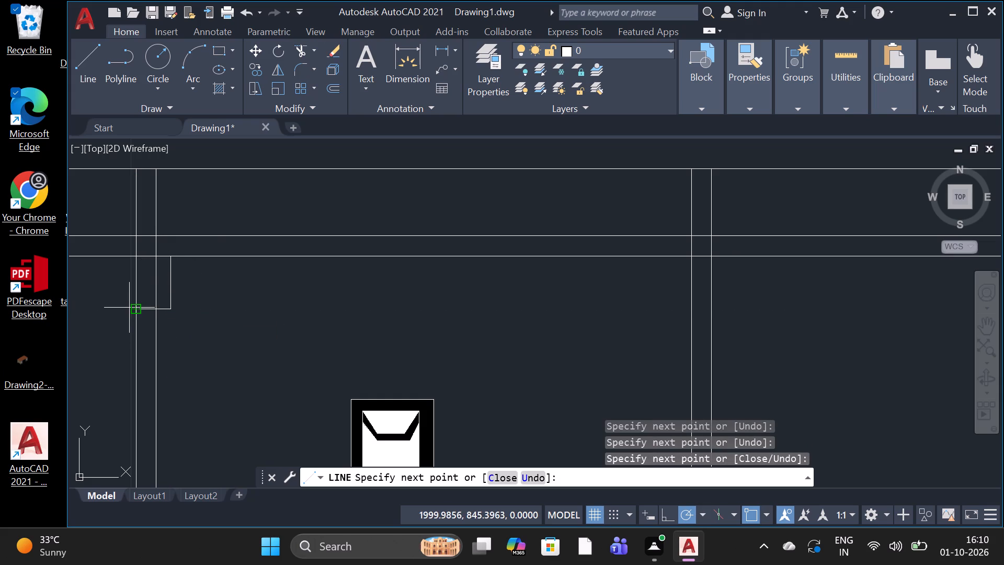
key("space")
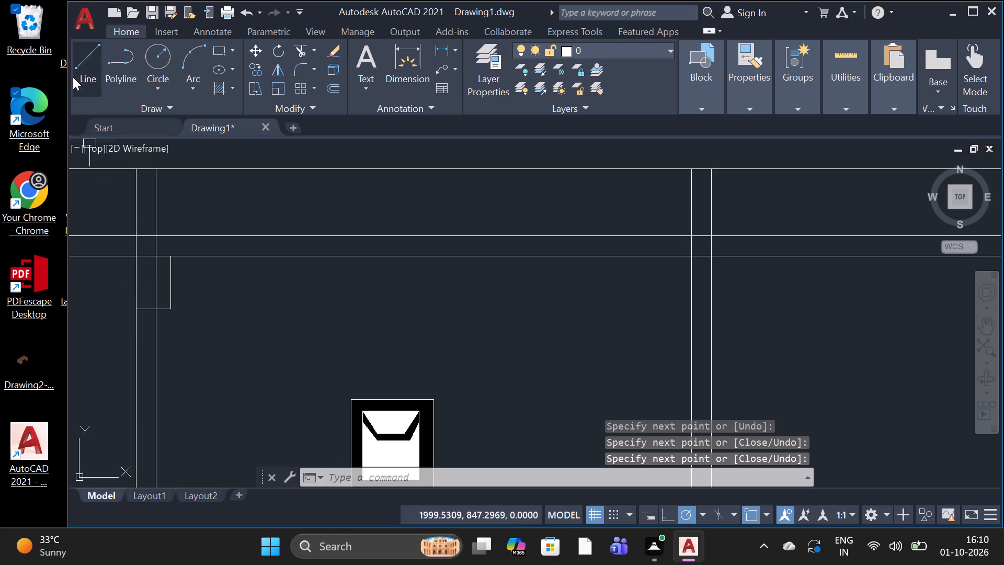
Draw a line about 338.71 long along the slab's underside, ending inside the bay short of the right wall.
left_click(73, 66)
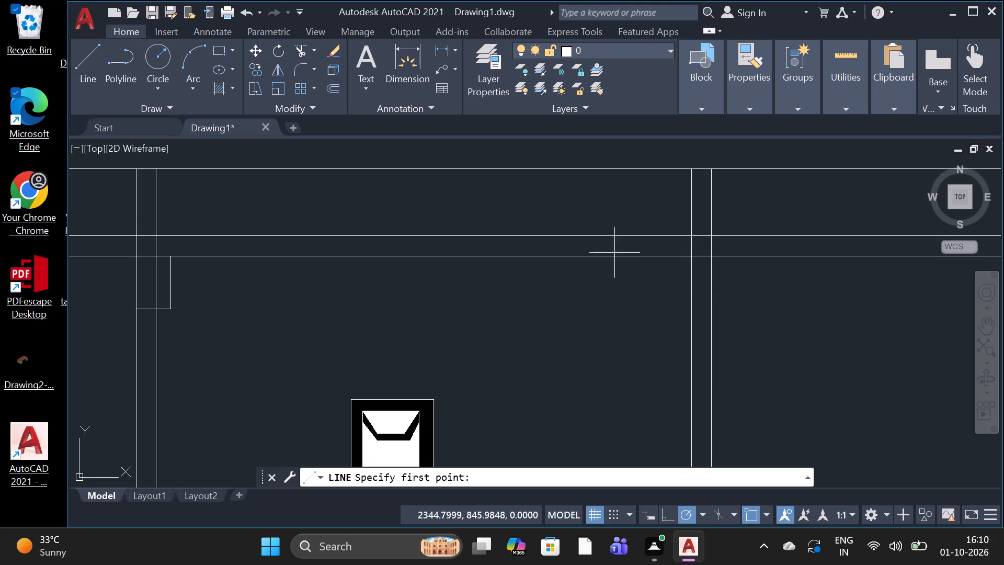
left_click(91, 67)
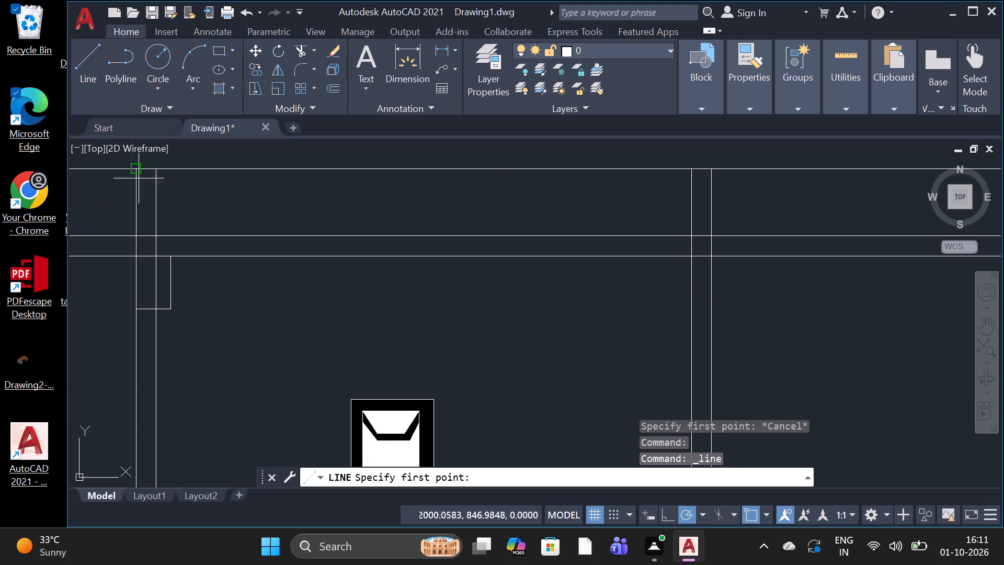
scroll(665, 260, "up", 2)
left_click(654, 255)
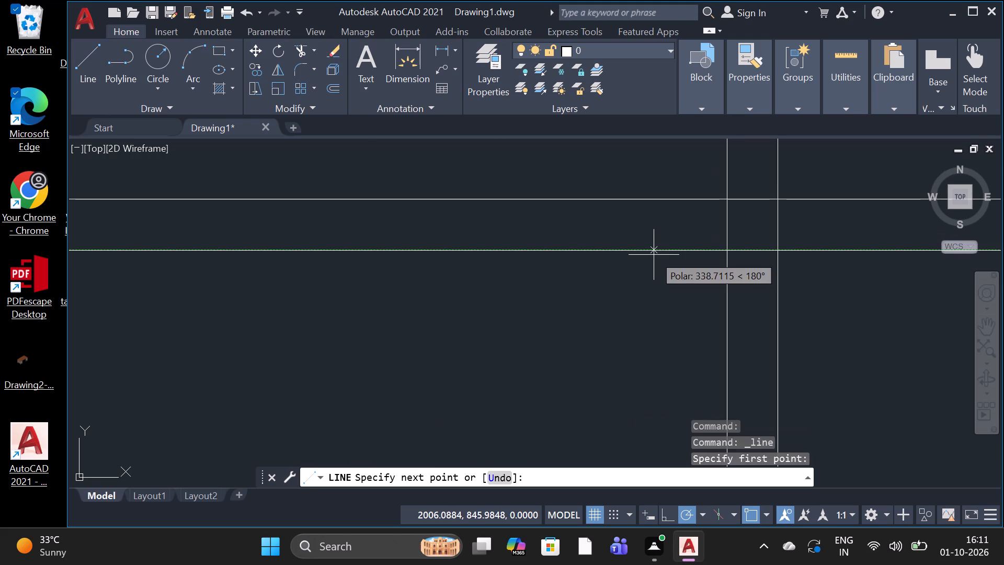
left_click(654, 255)
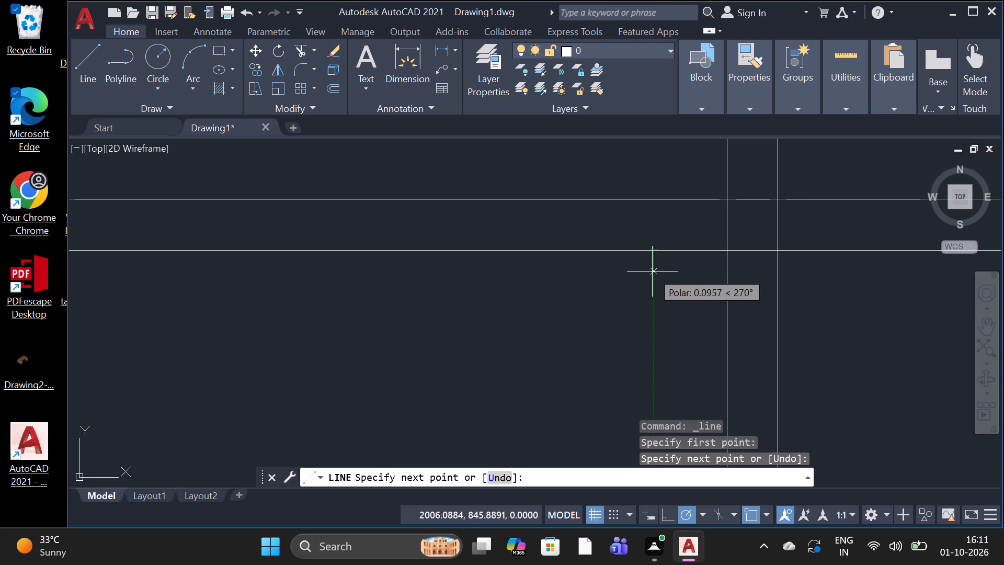
key("Escape")
Draw a beam outline under the slab at the bay's right wall, about 0.06 inside its inner face, about 0.41 deep, across to its outer face.
left_click(93, 52)
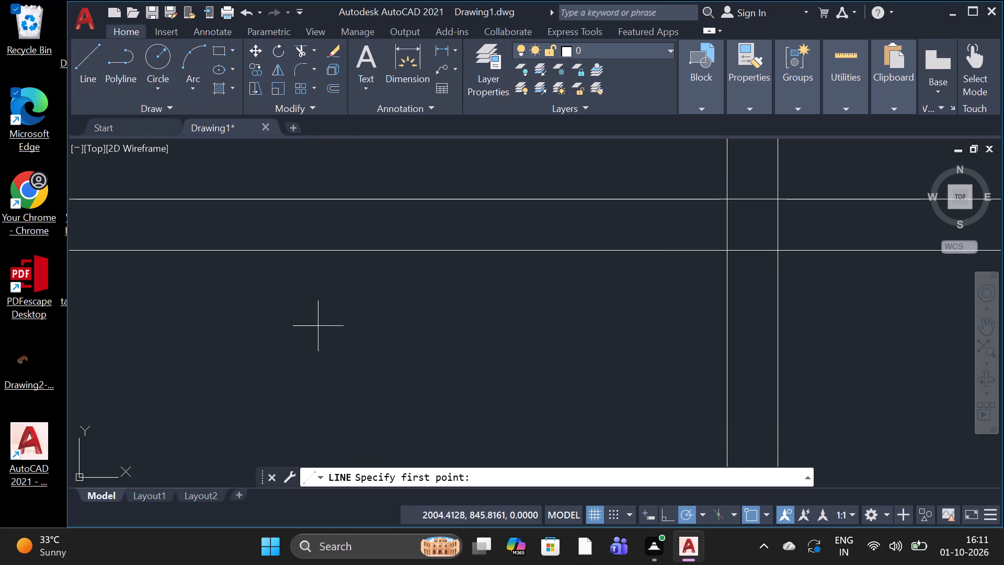
scroll(493, 449, "down", 2)
scroll(595, 443, "down", 5)
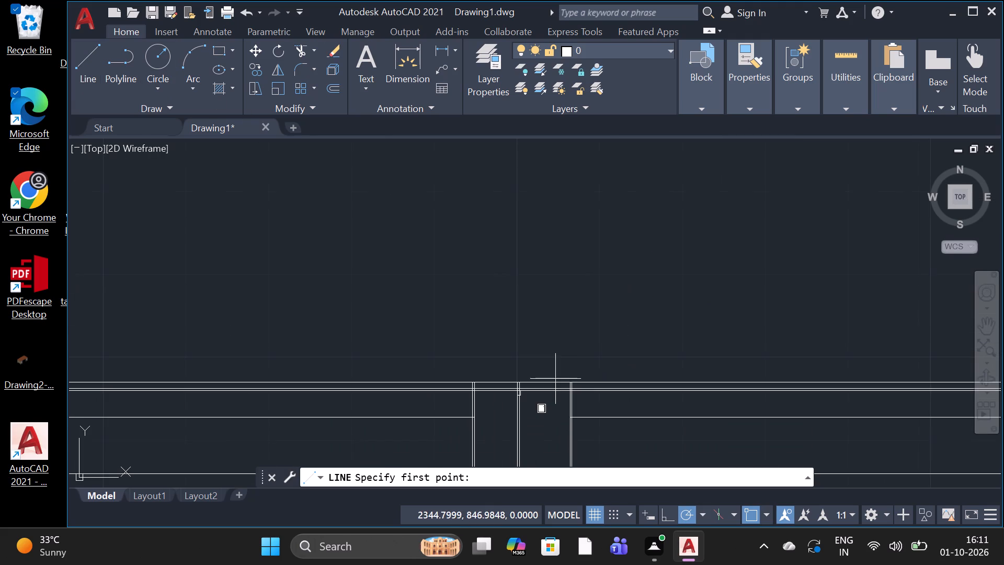
scroll(607, 414, "up", 2)
scroll(485, 380, "up", 2)
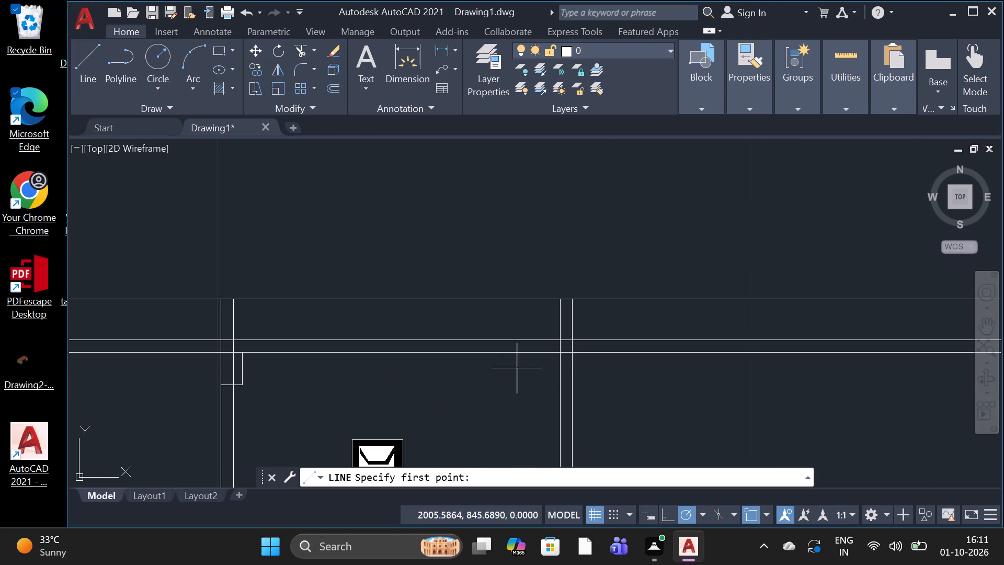
scroll(545, 352, "up", 2)
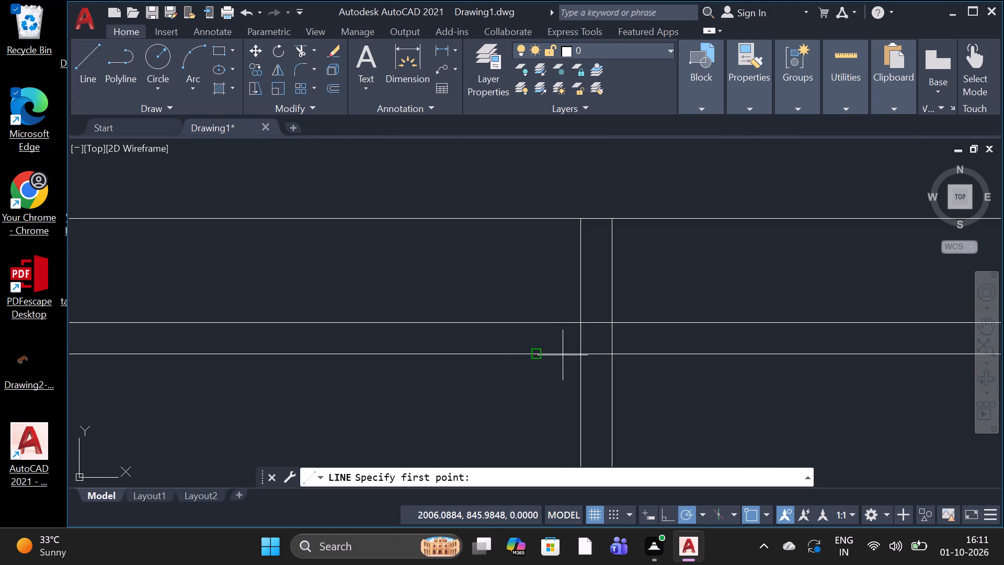
scroll(563, 355, "up", 3)
left_click(568, 355)
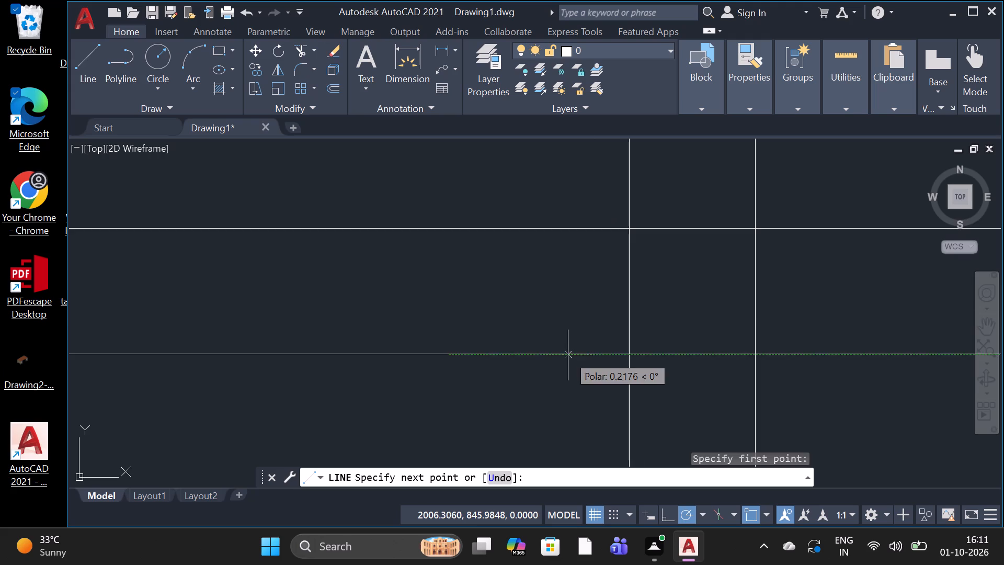
left_click(580, 353)
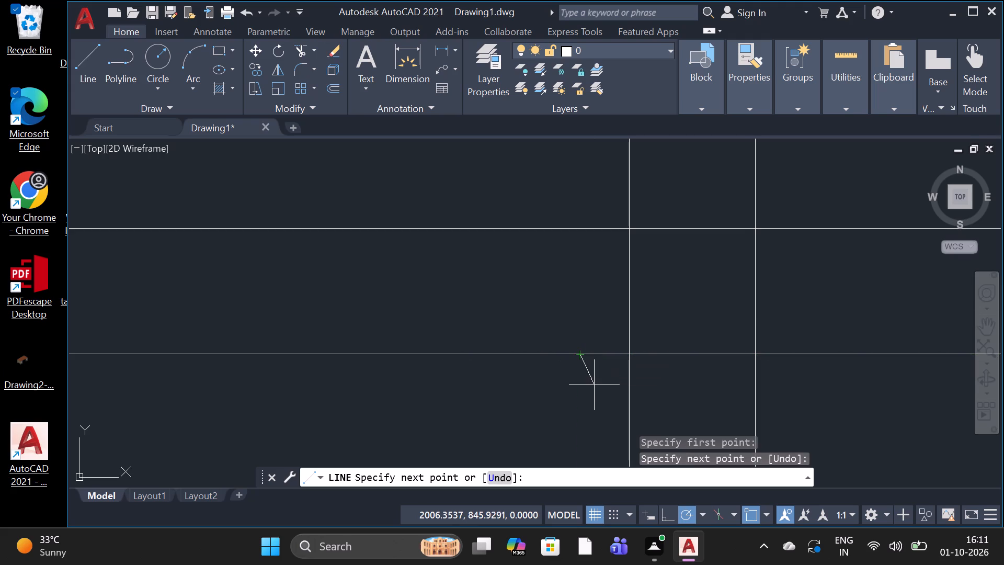
left_click(598, 359)
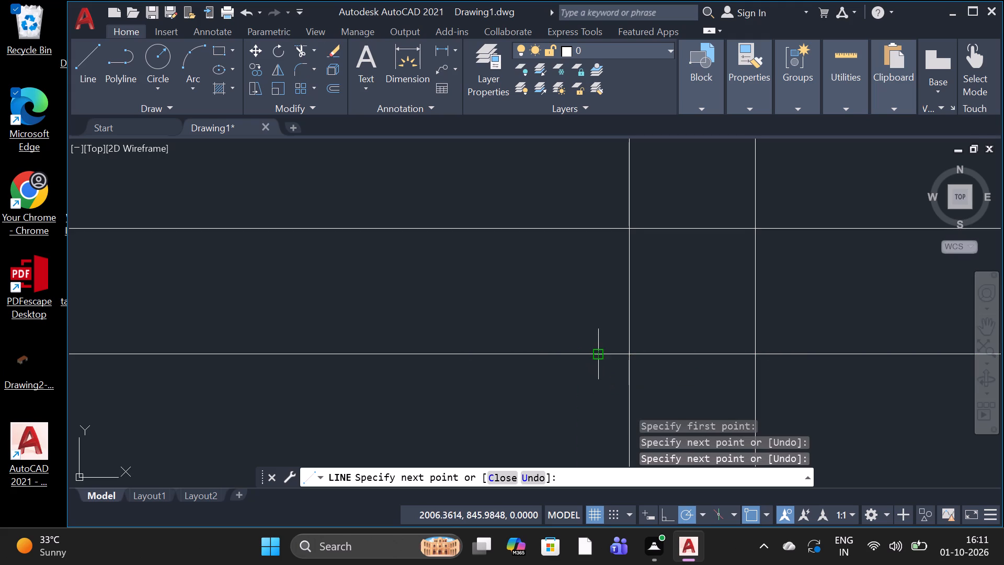
scroll(598, 403, "down", 2)
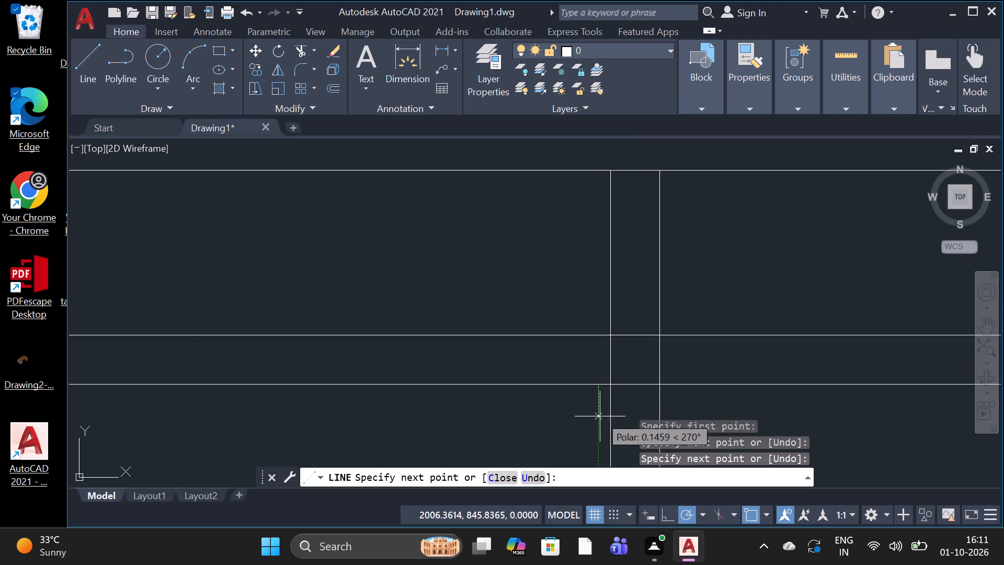
scroll(600, 416, "down", 3)
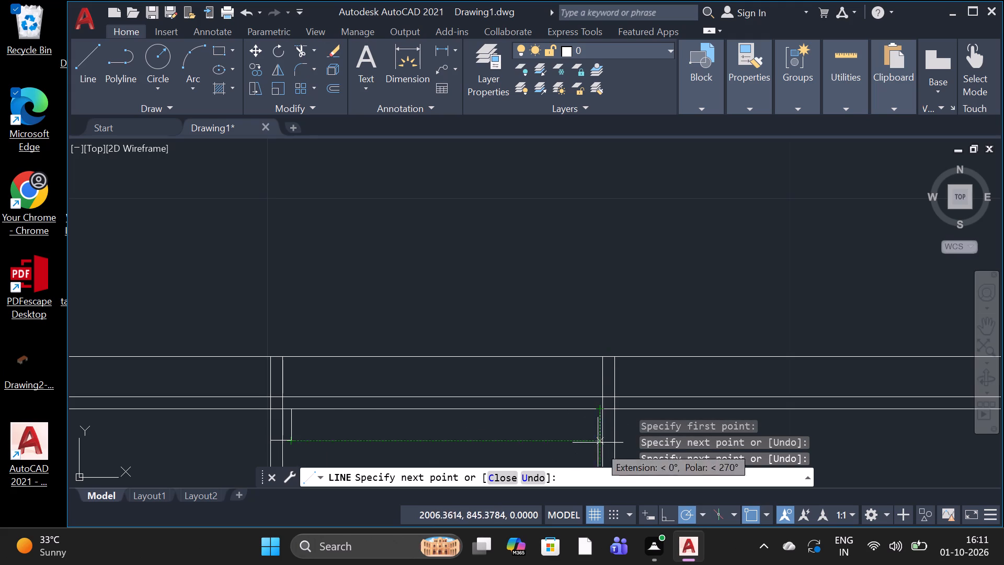
scroll(594, 437, "up", 3)
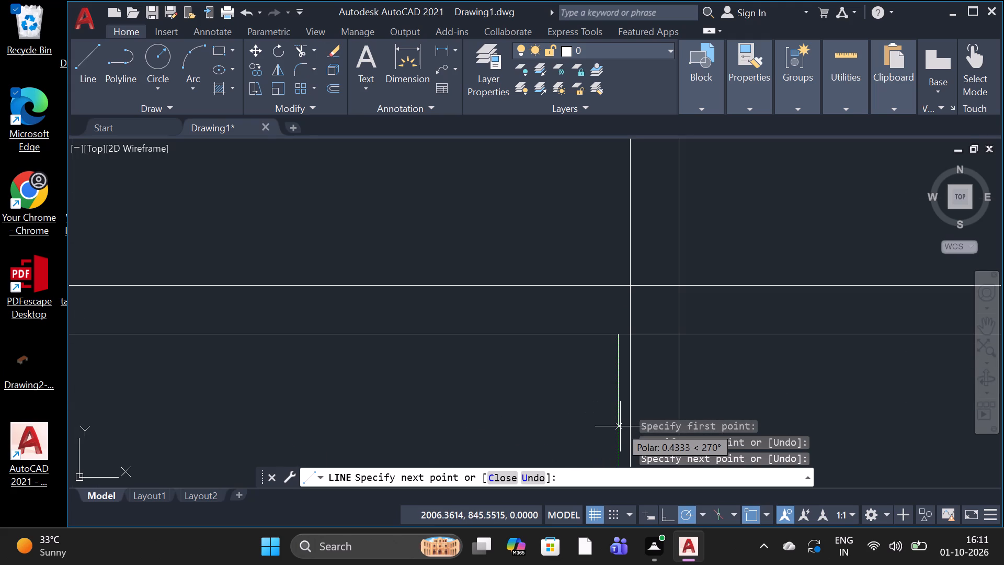
left_click(626, 422)
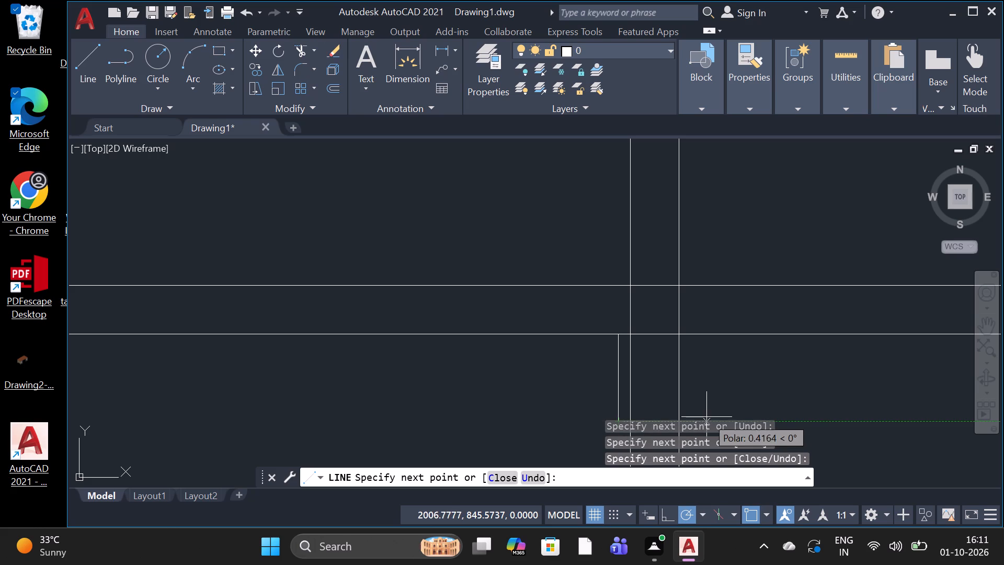
scroll(681, 404, "down", 2)
left_click(681, 404)
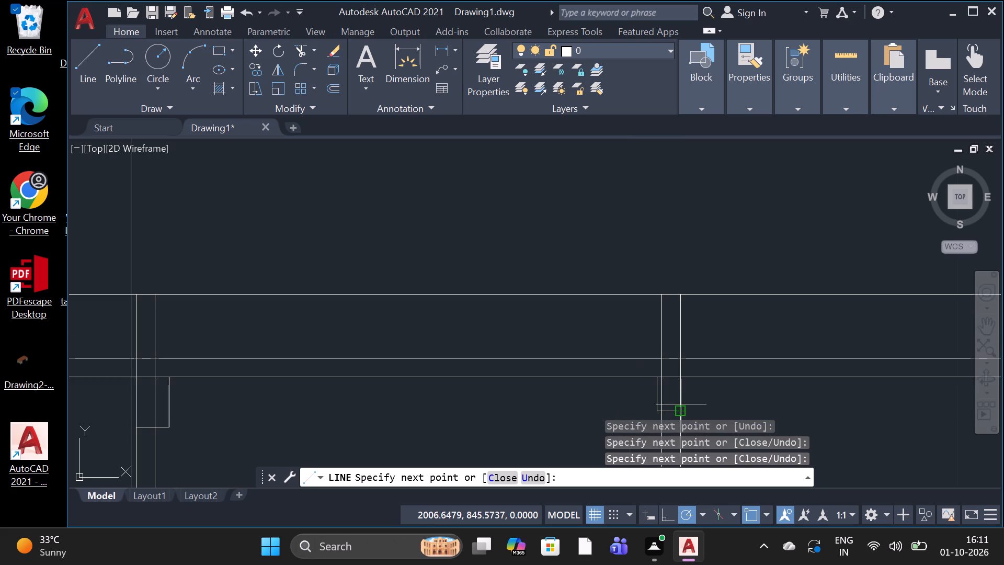
key("space")
Trim the wall's inner face line and the overlapping slab underside lines inside the beam at the bay's right wall.
type("TR")
key("space")
key("space")
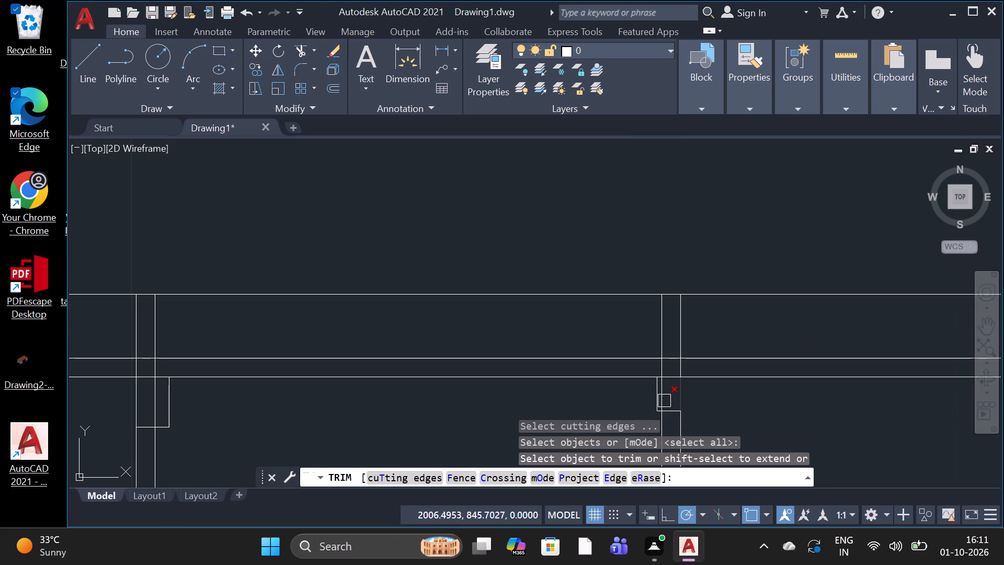
scroll(664, 394, "up", 2)
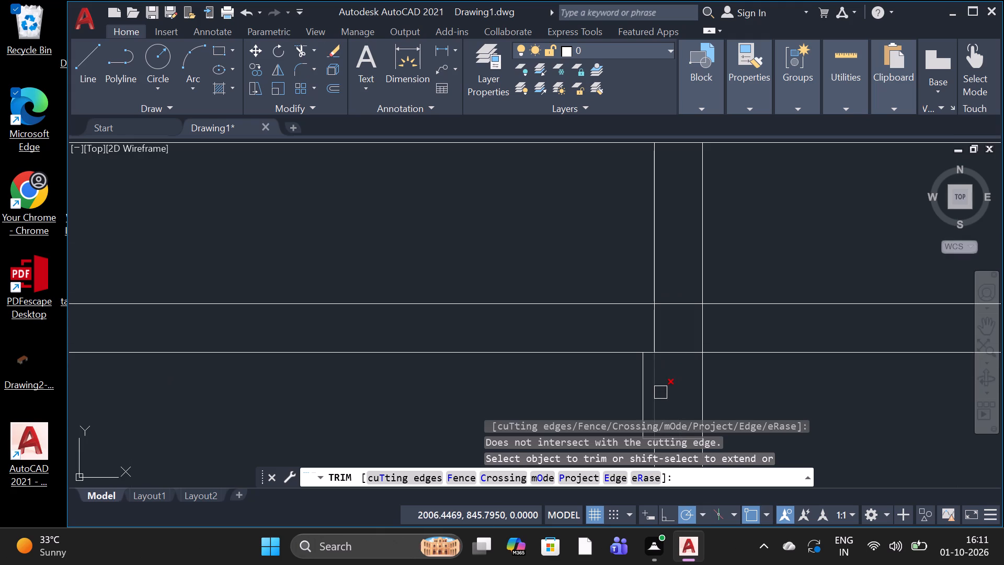
left_click(660, 392)
left_click(677, 355)
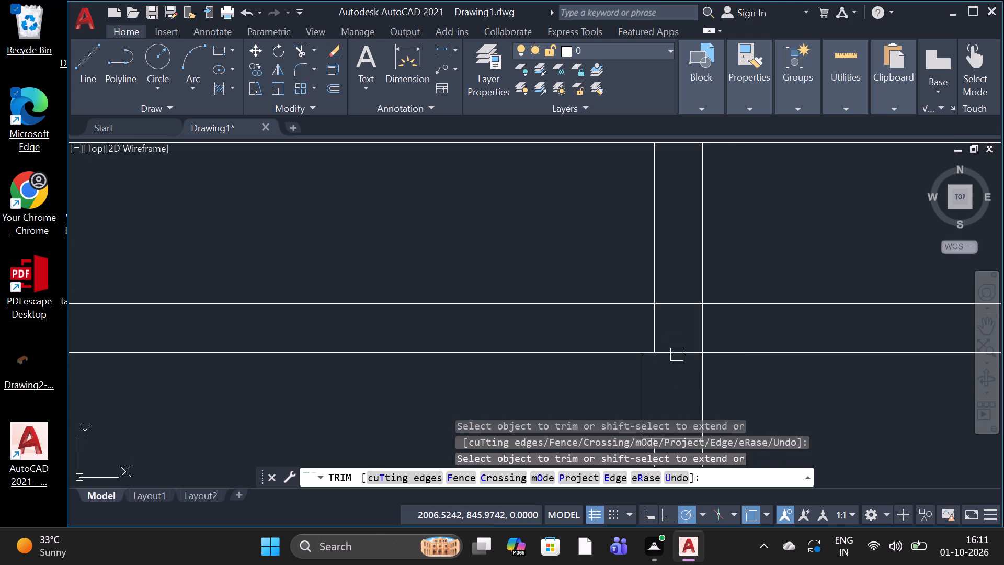
left_click(677, 355)
Trim the wall's inner face line inside the left wall's beam and the slab underside line crossing that wall.
scroll(678, 387, "down", 2)
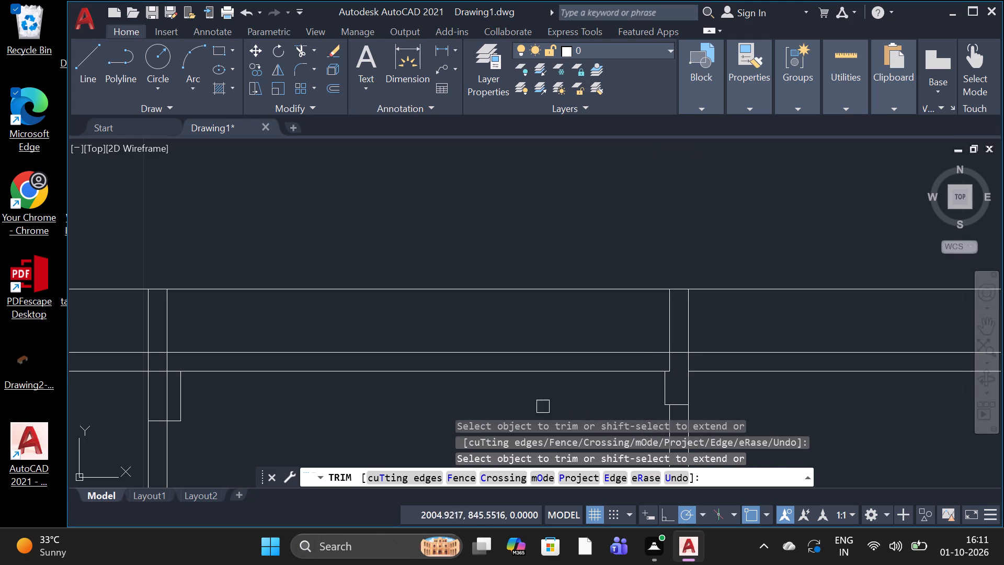
scroll(508, 368, "down", 2)
scroll(366, 380, "up", 3)
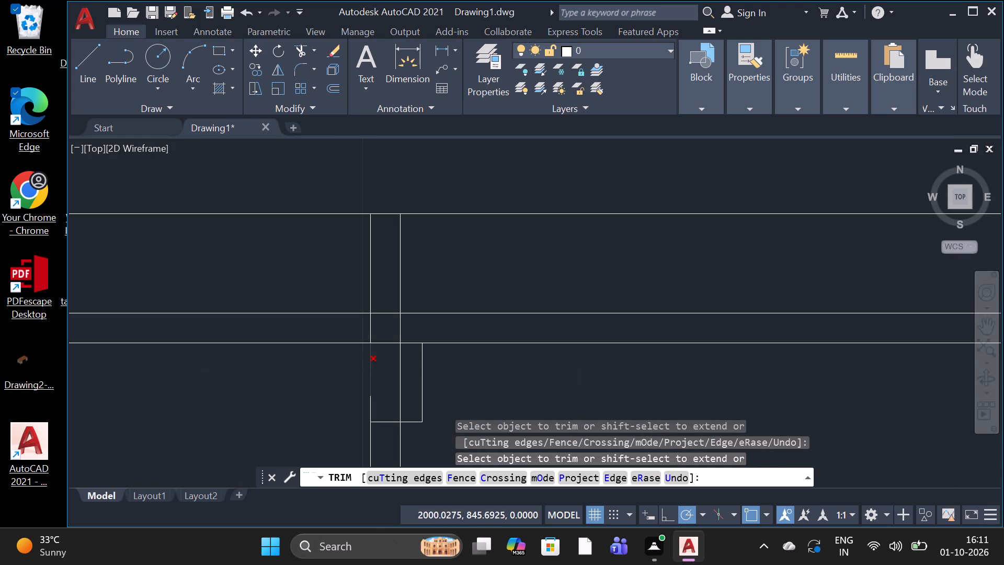
left_click(402, 388)
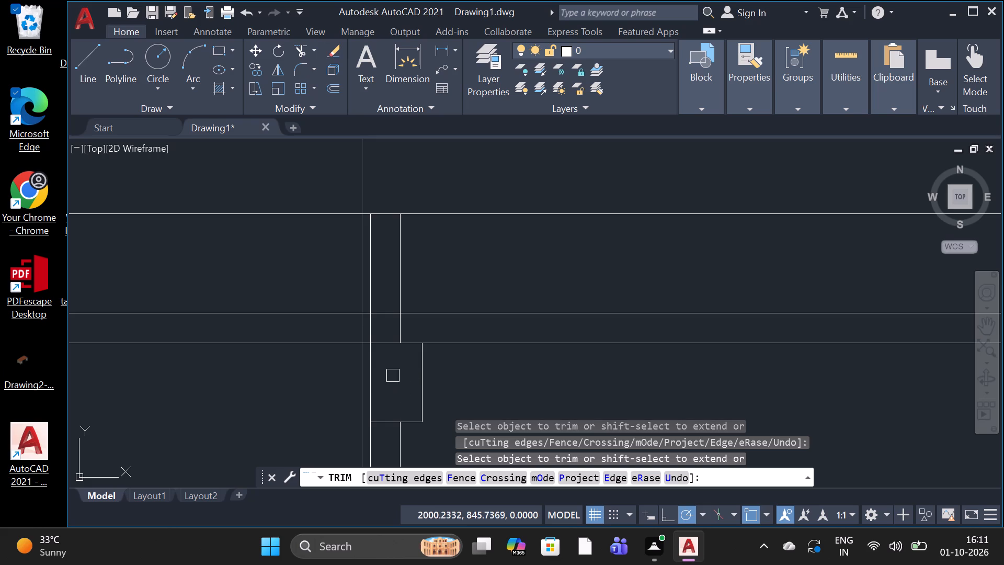
left_click(383, 348)
scroll(390, 375, "down", 2)
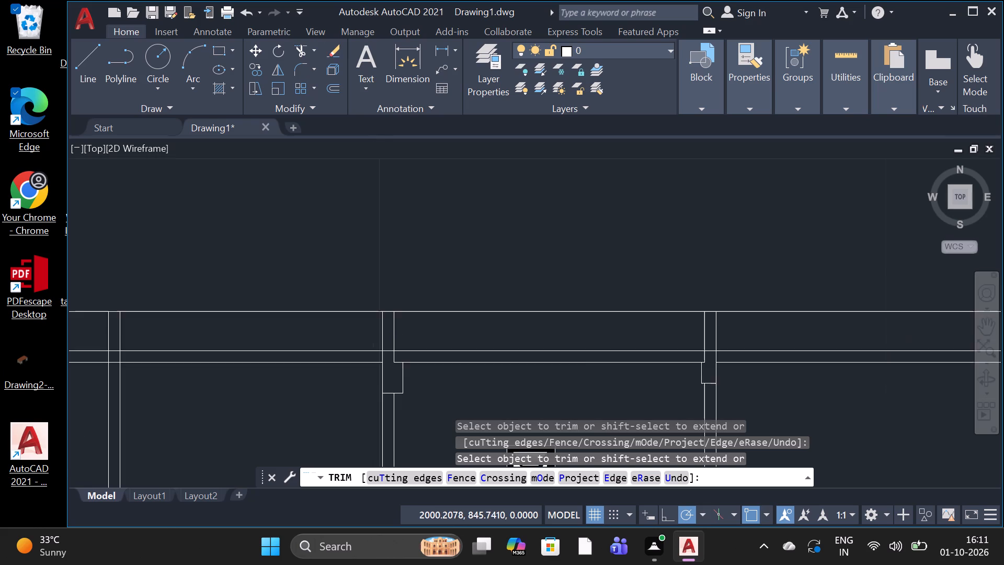
scroll(390, 375, "down", 1)
scroll(600, 375, "up", 3)
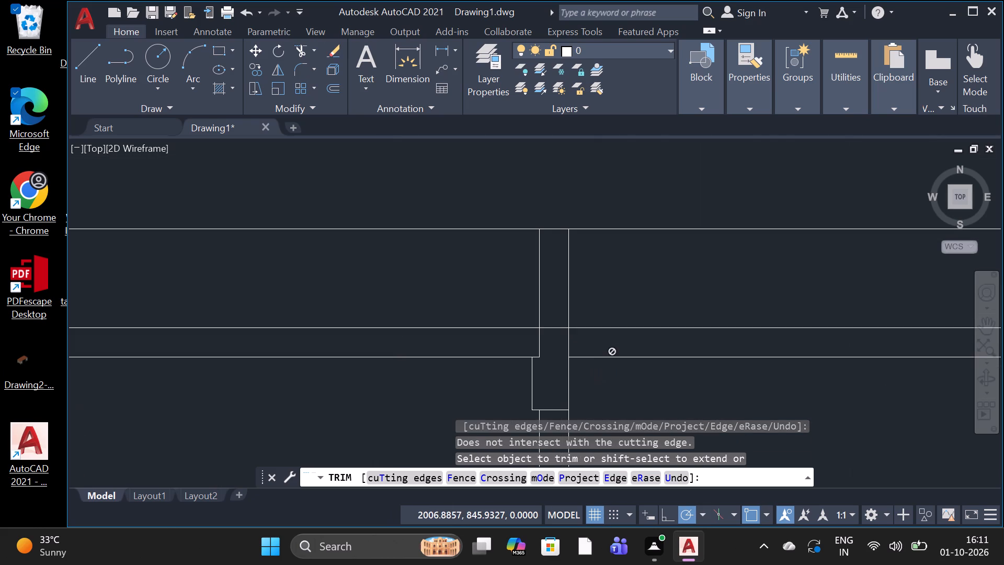
scroll(600, 364, "down", 1)
scroll(595, 385, "up", 3)
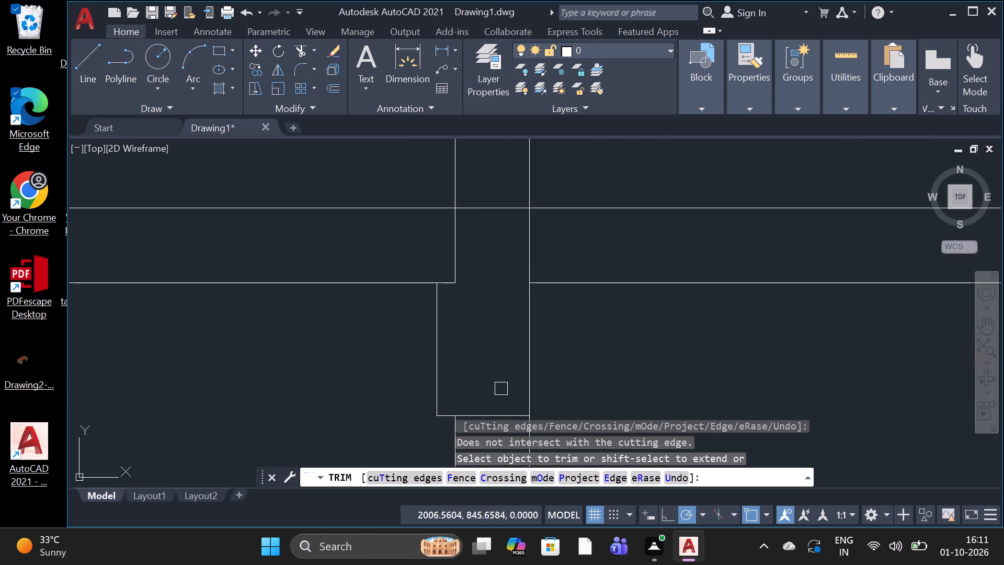
key("Escape")
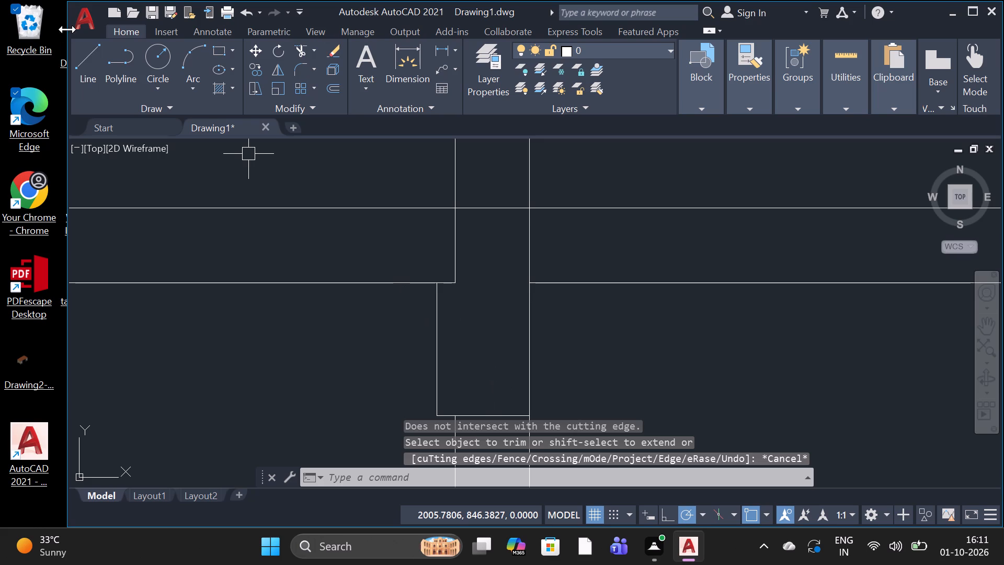
Draw a larger beam outline around the right wall's beam, about 0.09 inside the wall's inner face, about 0.46 deep, back to that face.
left_click(88, 51)
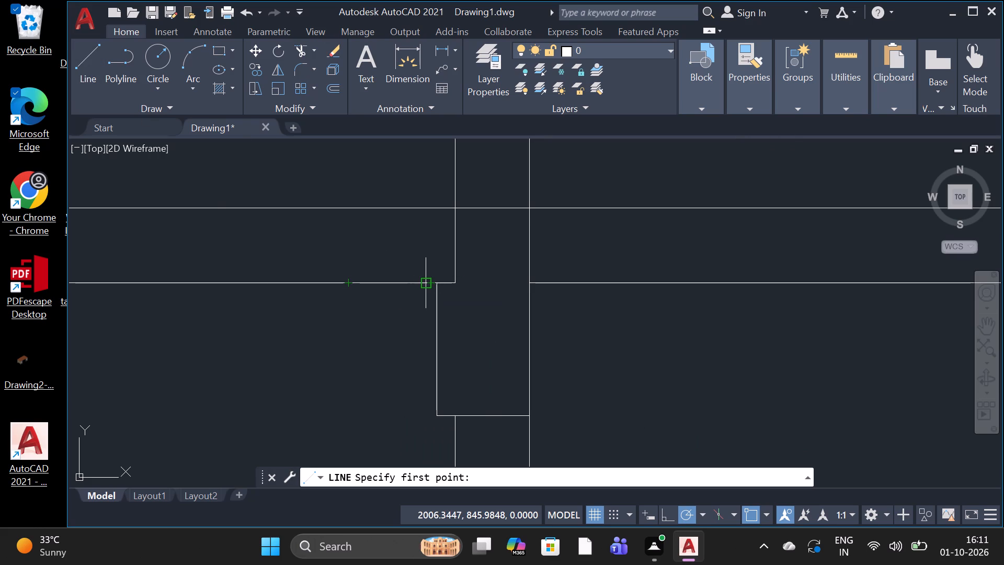
left_click(425, 284)
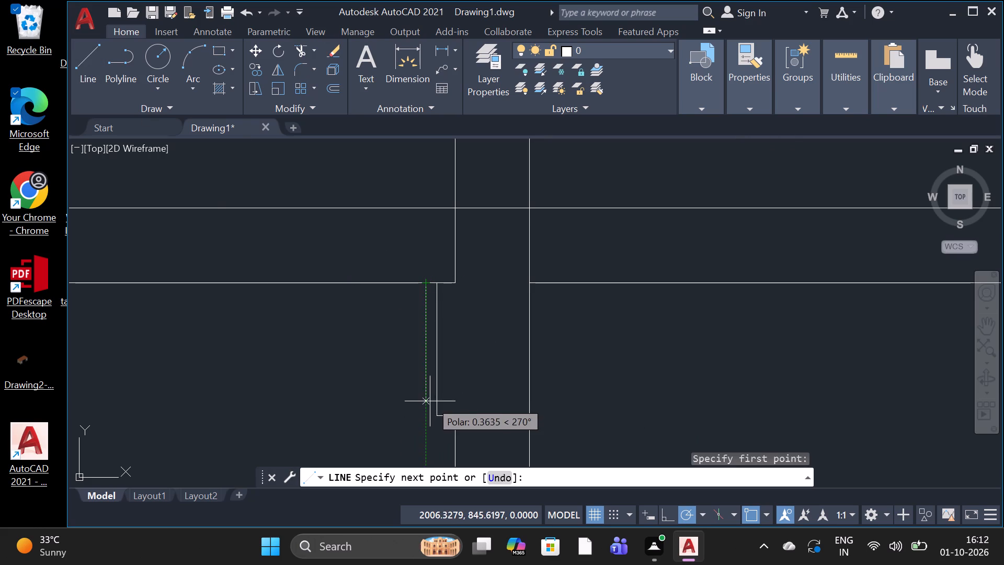
left_click(429, 434)
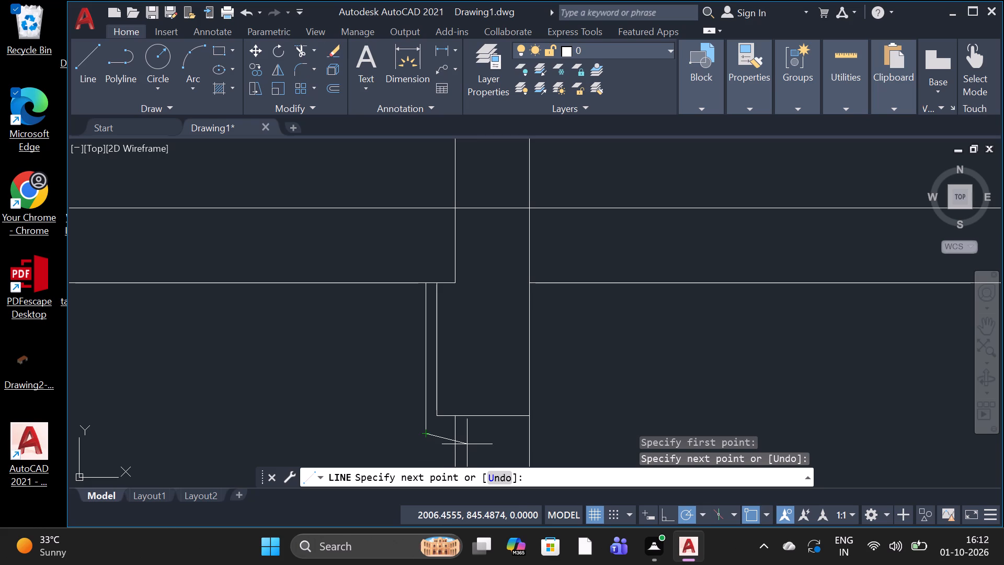
left_click(454, 428)
key("space")
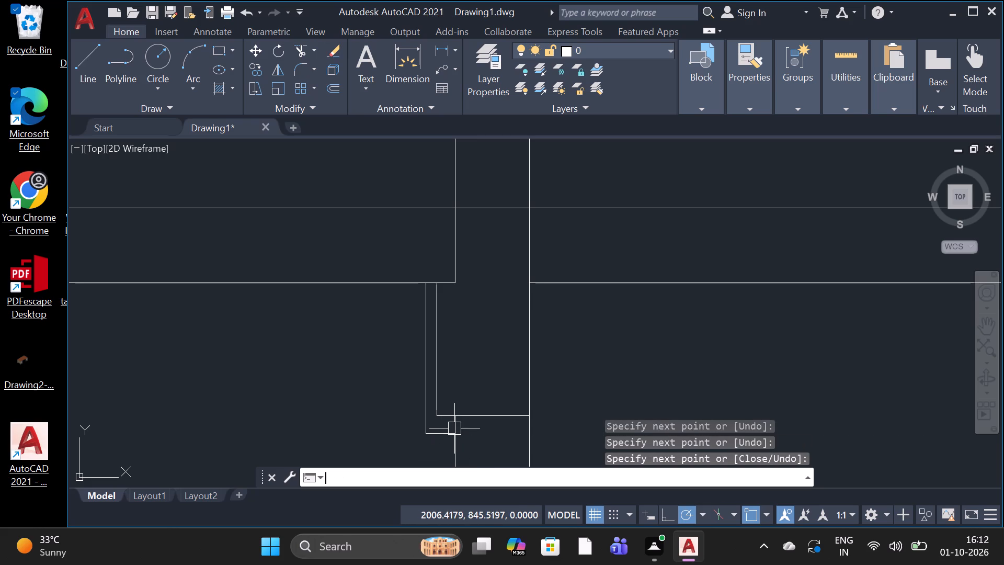
Trim the smaller beam's bottom line back to the right wall's inner face and delete its vertical side.
key("t")
key("r")
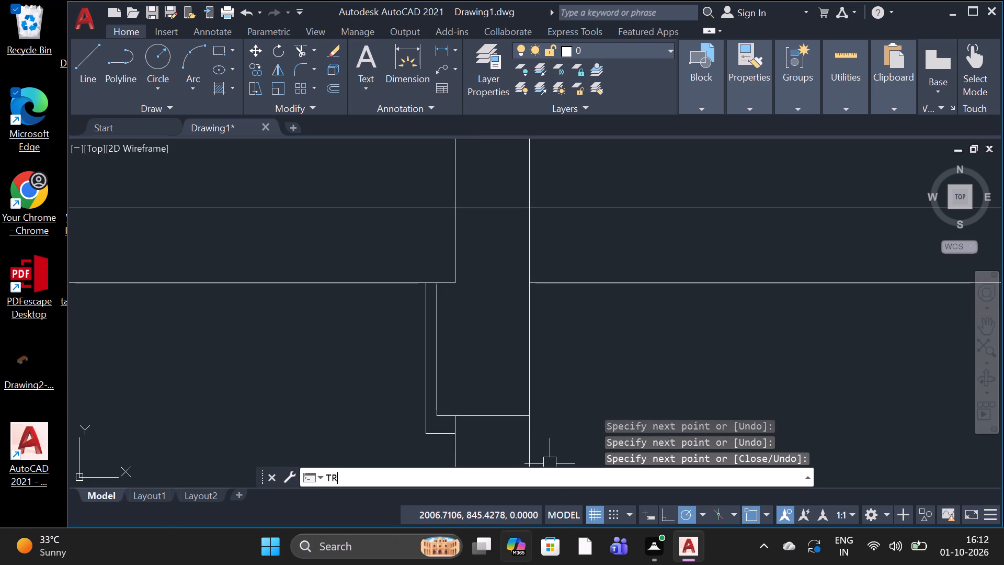
key("space")
key("space")
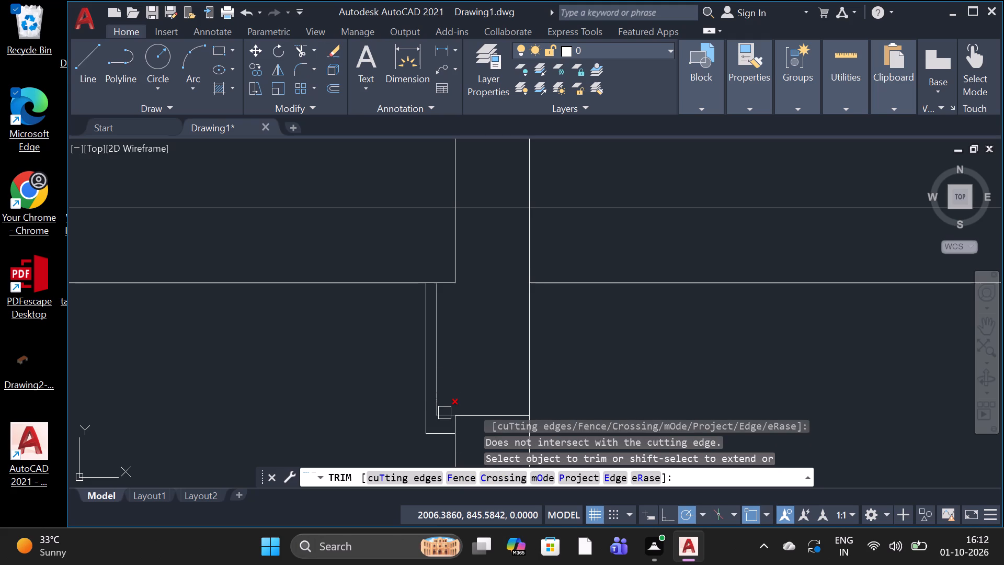
left_click(444, 413)
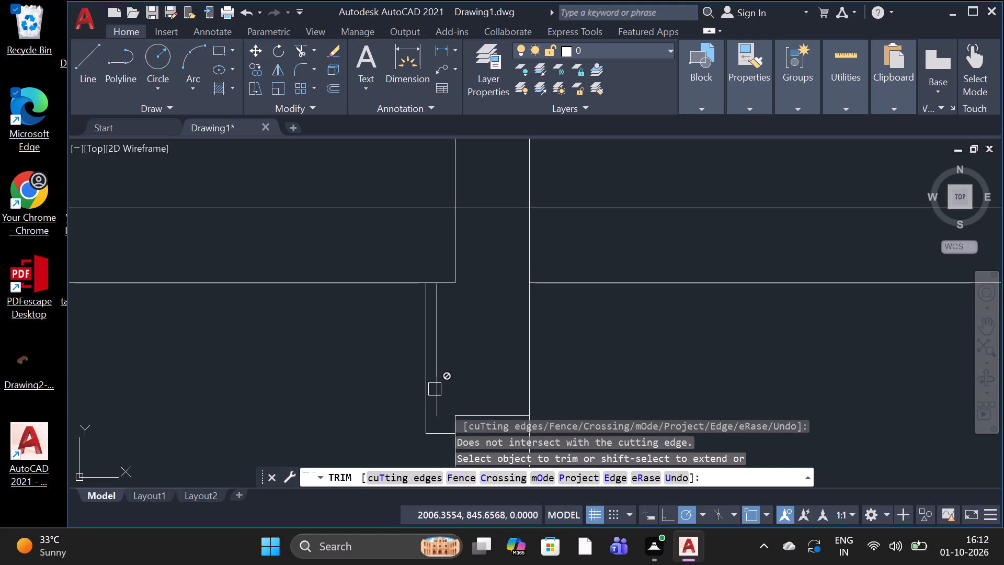
key("Escape")
left_click(435, 389)
key("Delete")
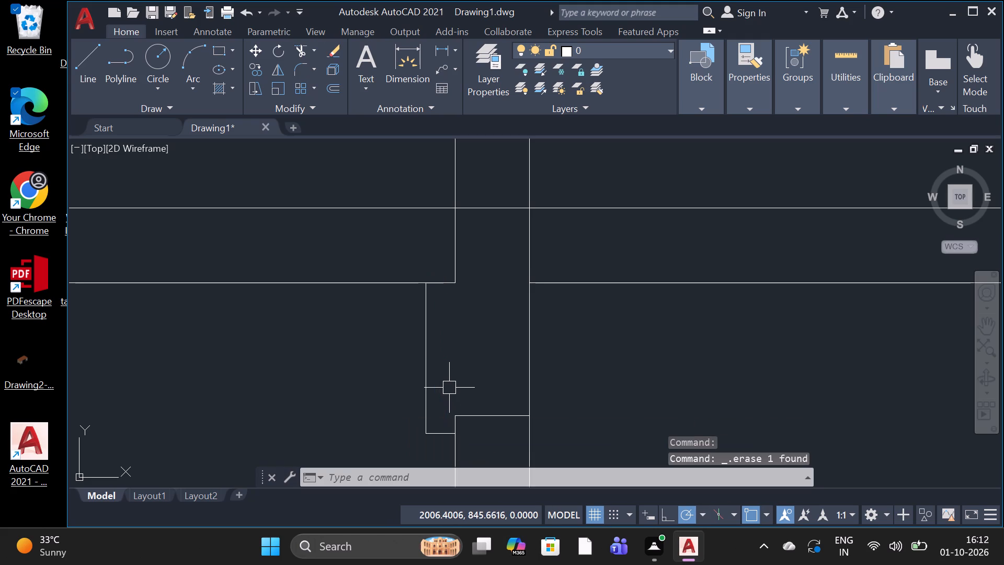
Examine the bay with its two beams and the surrounding walls and levels of the section.
scroll(451, 388, "down", 4)
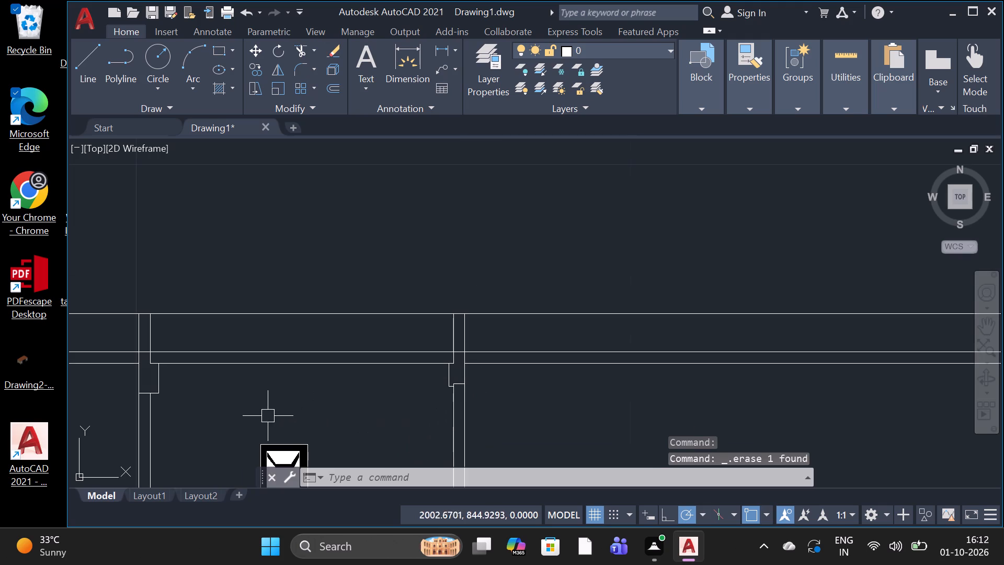
scroll(245, 397, "down", 4)
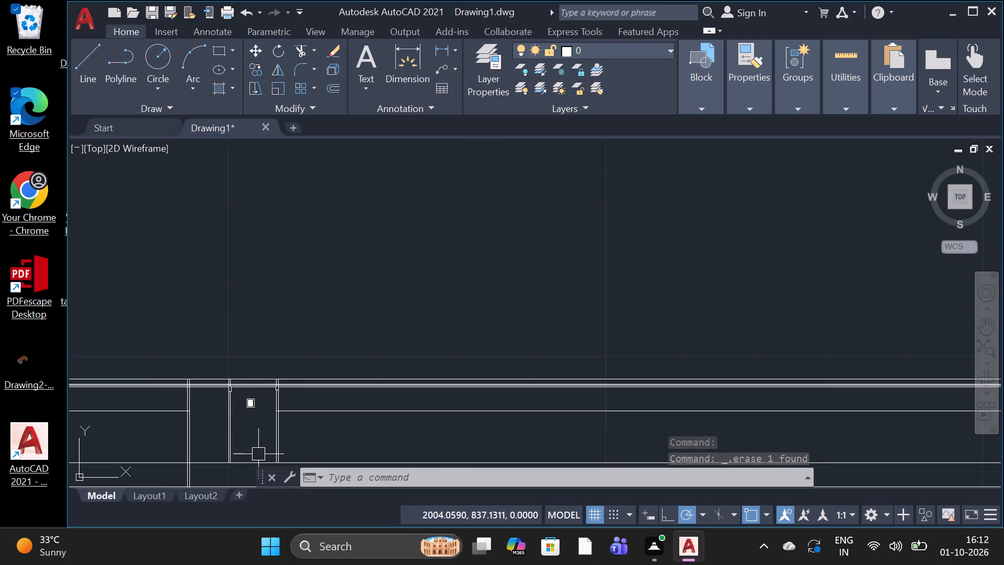
scroll(258, 454, "up", 4)
scroll(258, 454, "down", 1)
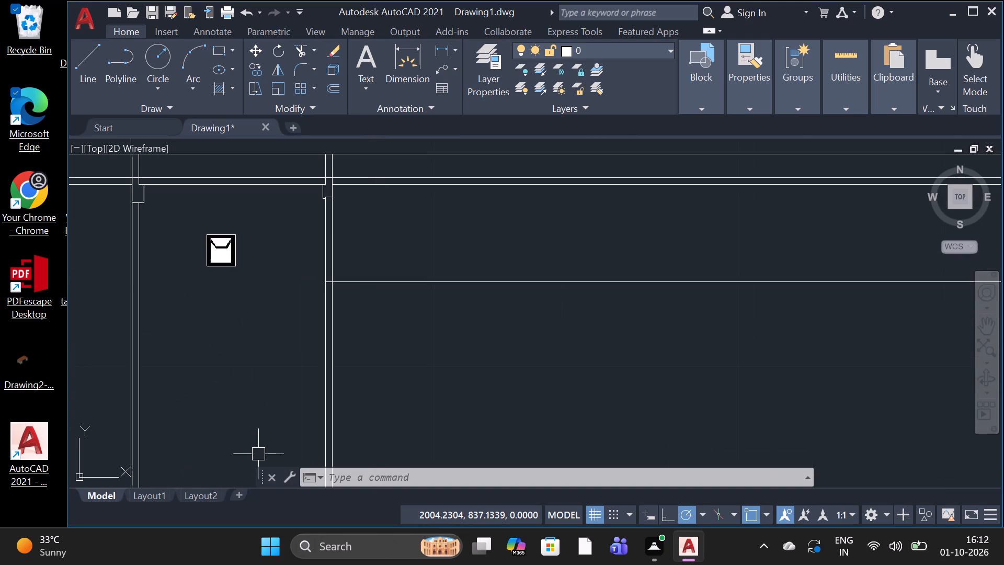
scroll(258, 454, "down", 2)
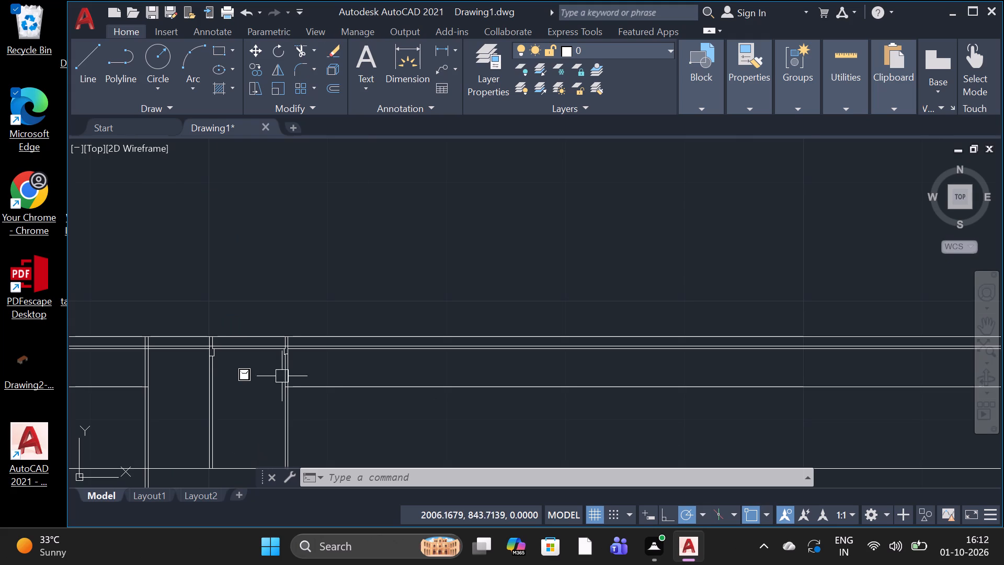
scroll(290, 395, "down", 1)
scroll(283, 352, "down", 1)
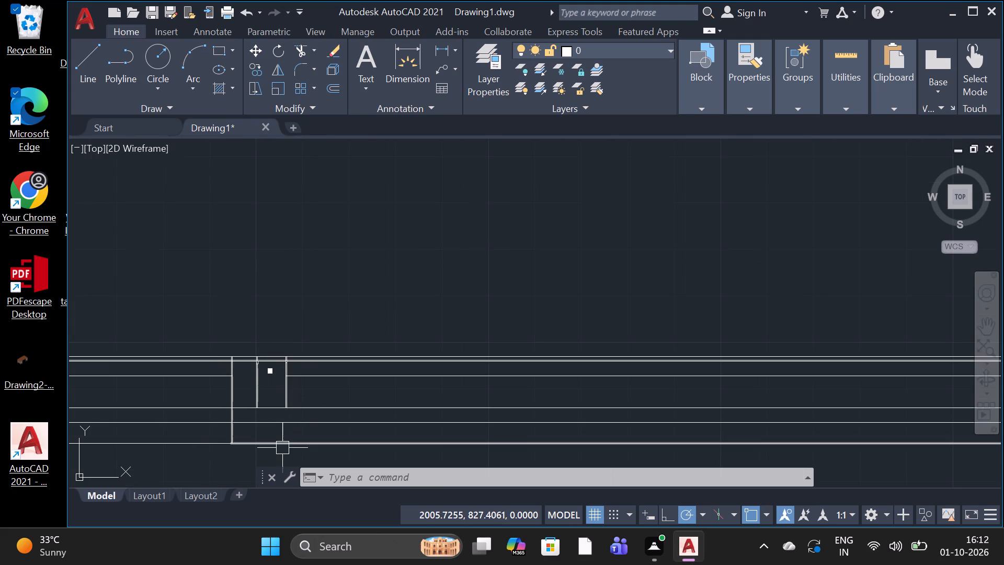
Examine the storeys below the bay, checking where its walls end relative to the lower horizontal level lines.
scroll(282, 446, "down", 2)
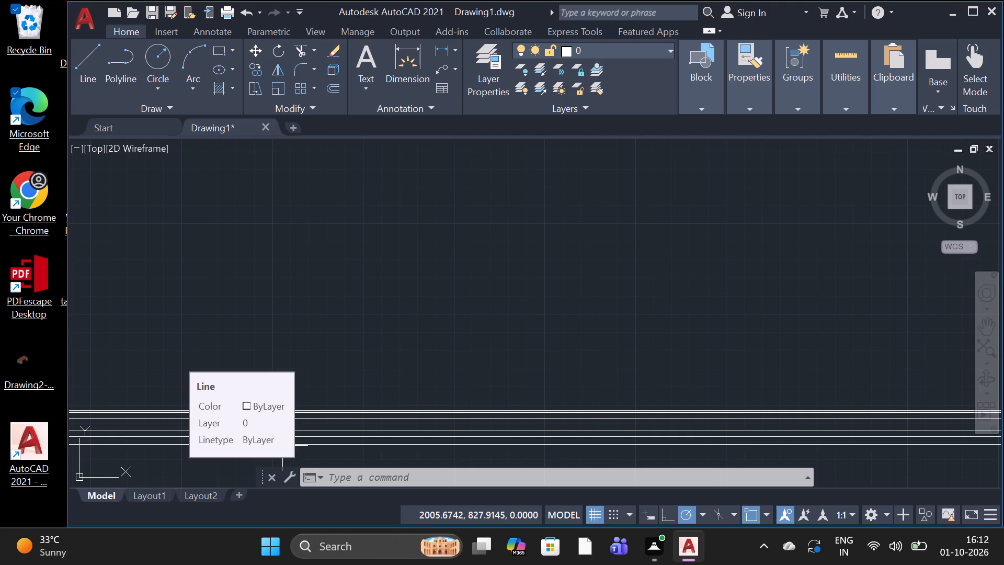
scroll(387, 436, "down", 1)
scroll(353, 380, "down", 2)
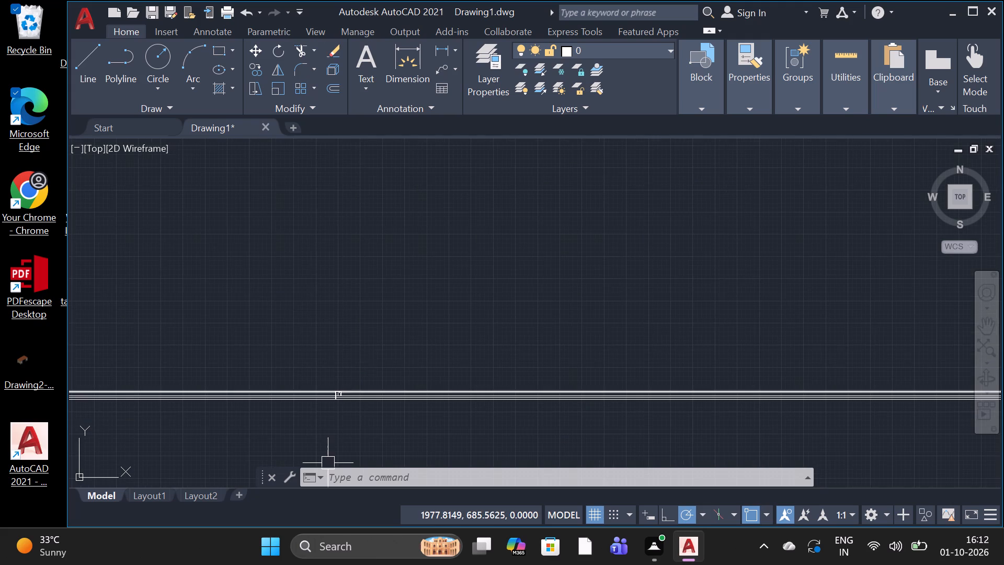
scroll(325, 474, "up", 2)
scroll(355, 427, "up", 3)
scroll(315, 261, "up", 3)
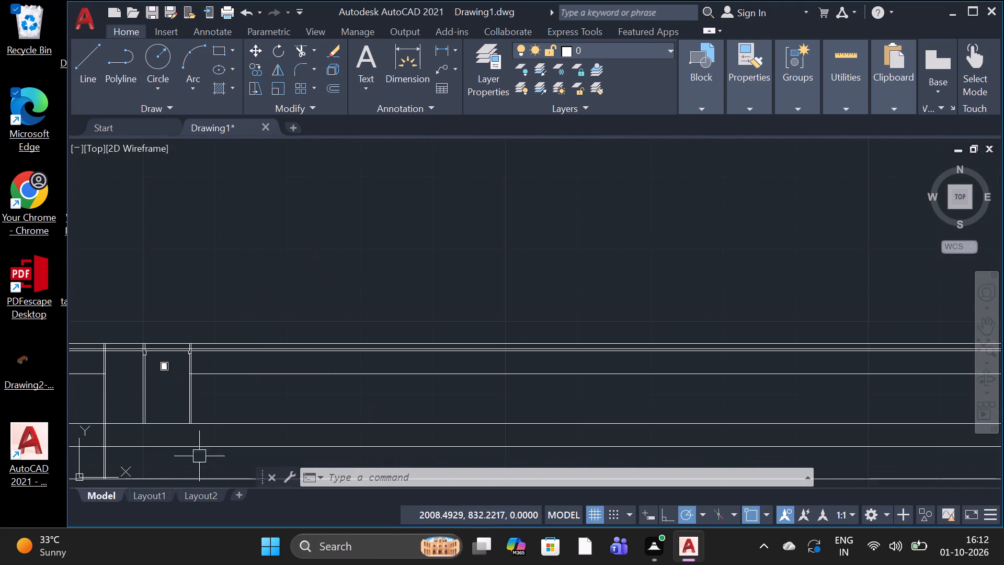
scroll(197, 394, "up", 3)
scroll(190, 350, "down", 2)
scroll(105, 453, "up", 2)
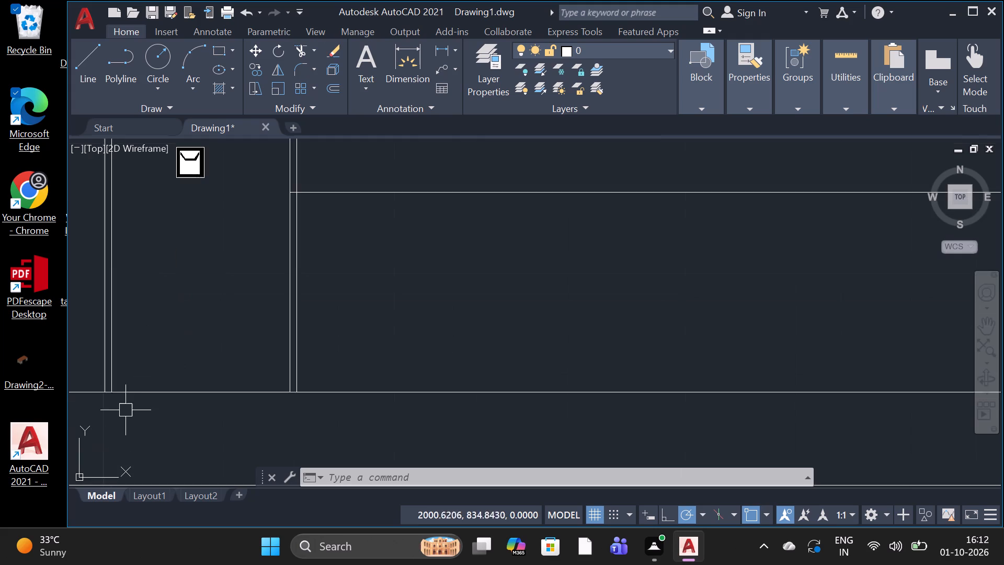
scroll(131, 393, "down", 3)
scroll(154, 414, "up", 3)
scroll(170, 323, "down", 3)
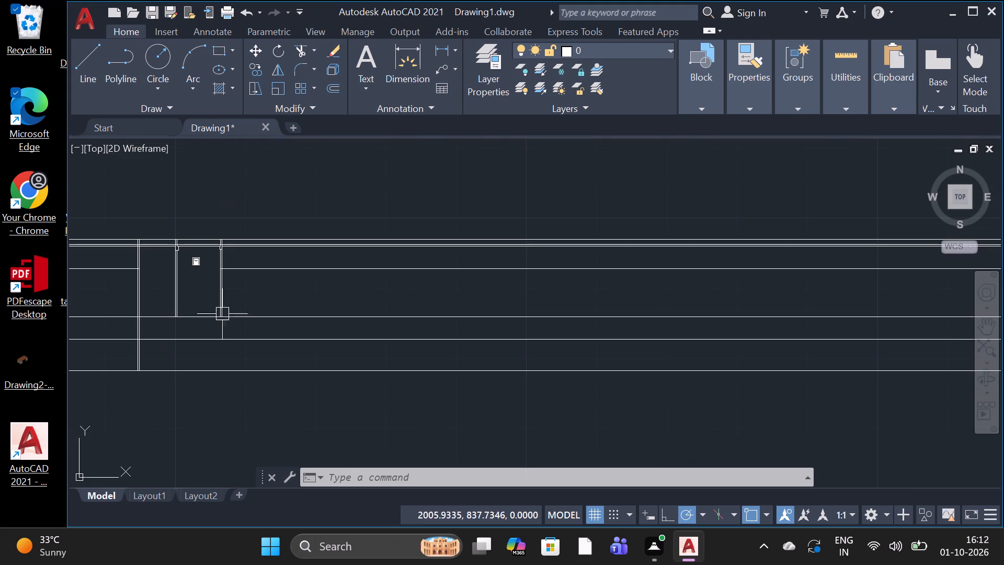
scroll(156, 380, "up", 3)
scroll(158, 378, "down", 2)
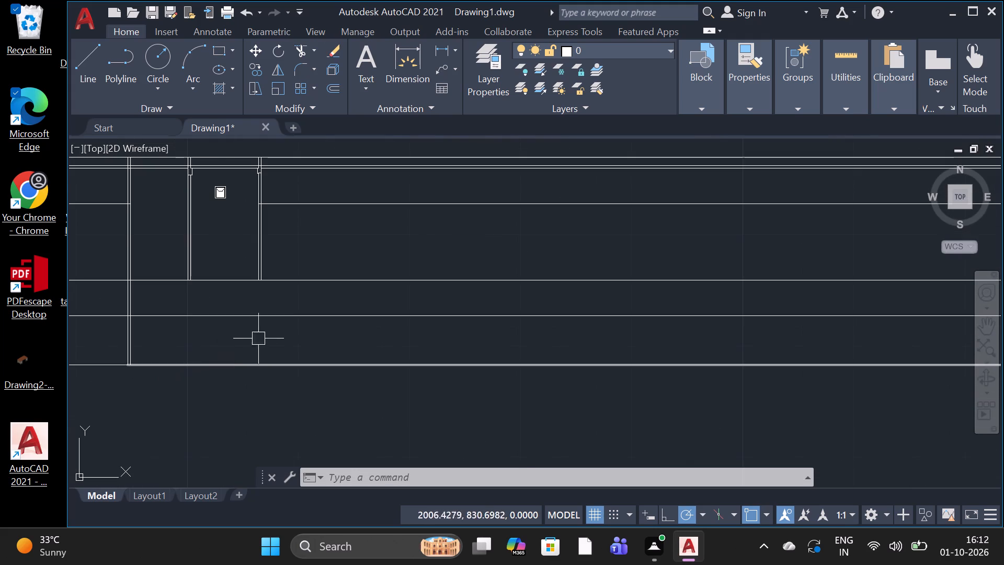
Continue the bay's right wall down past the lowest level line by drawing its left face line and offsetting it 0.23 to the right.
left_click(86, 67)
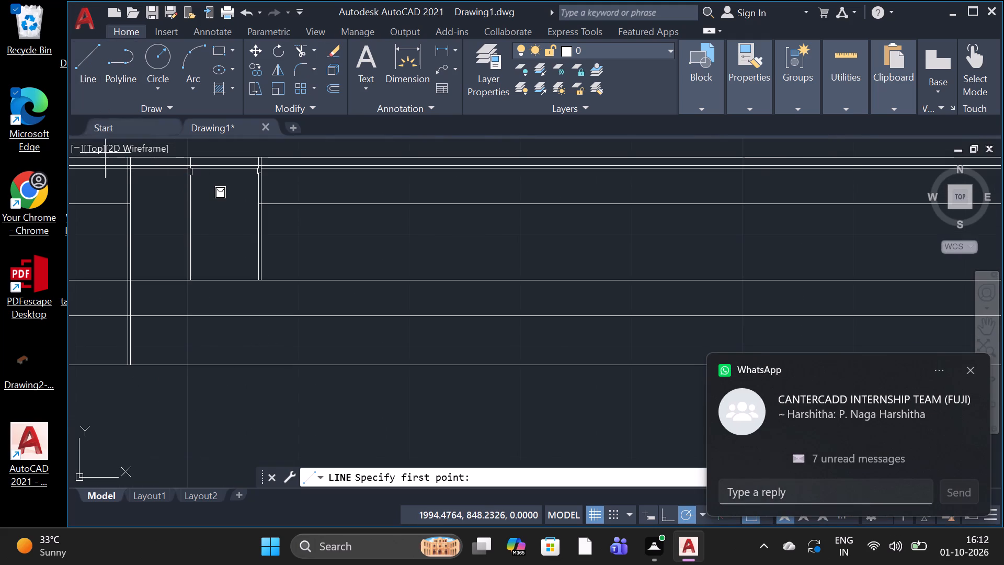
scroll(268, 269, "up", 2)
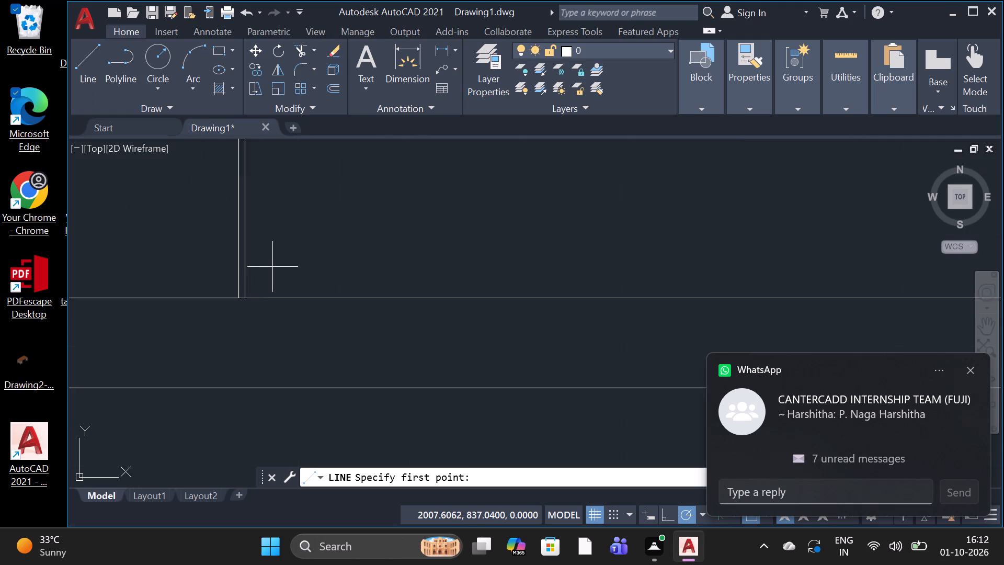
scroll(272, 267, "up", 1)
left_click(219, 319)
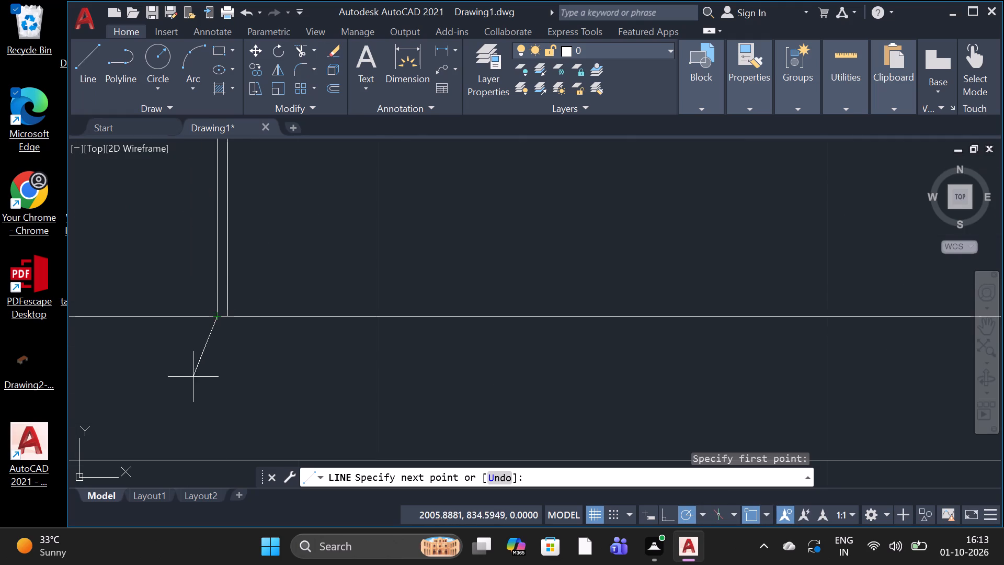
scroll(194, 375, "down", 3)
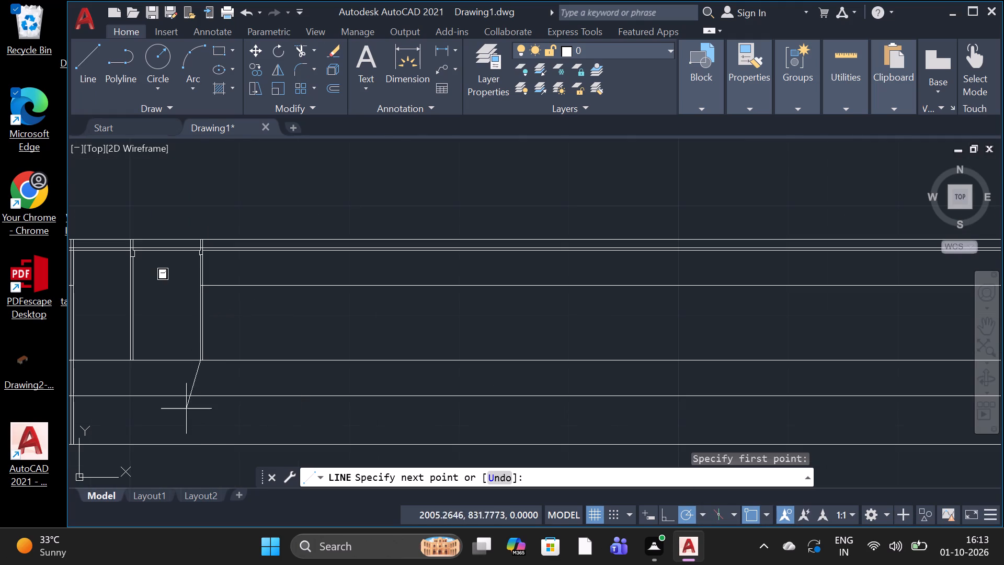
left_click(195, 448)
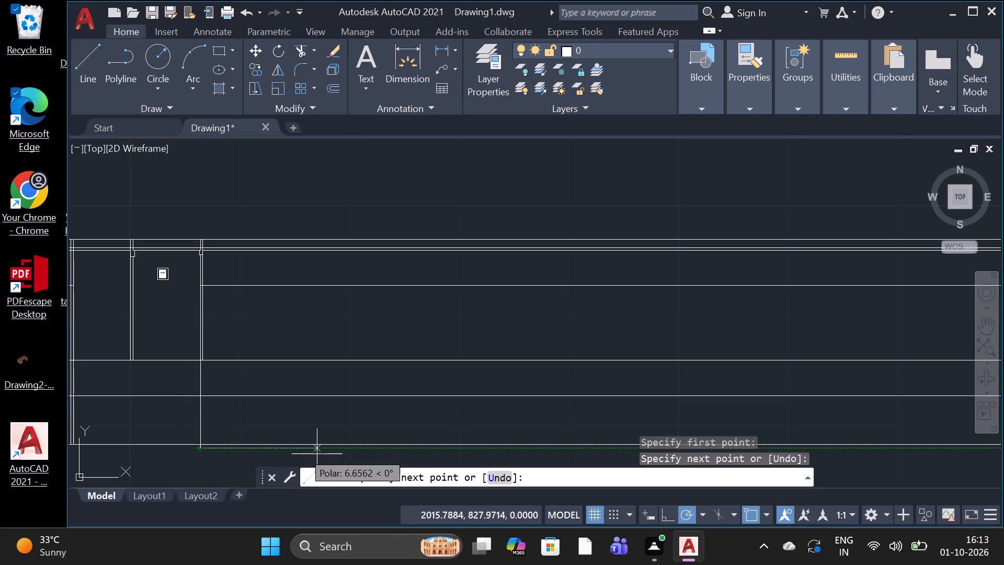
key("space")
key("o")
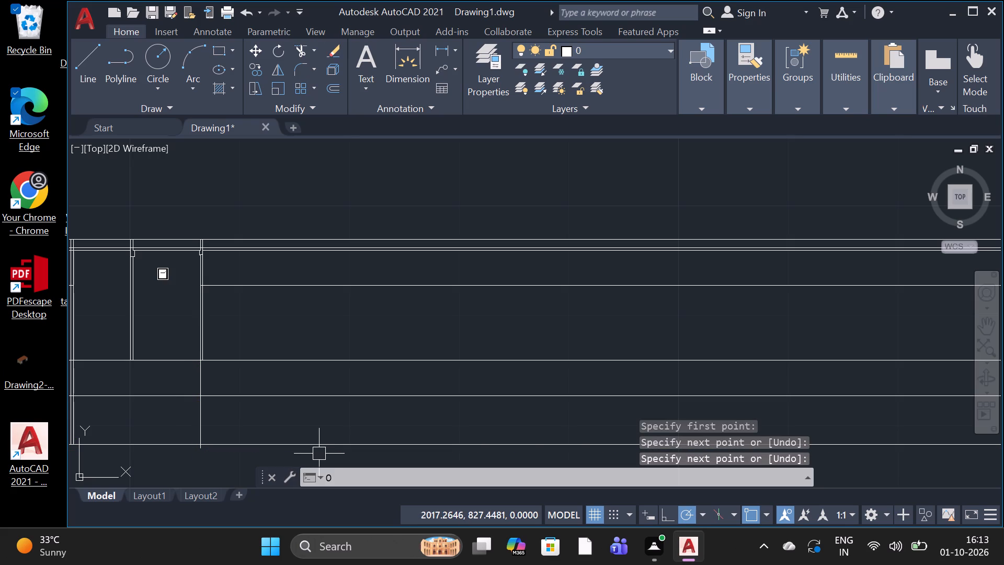
key("space")
key("space")
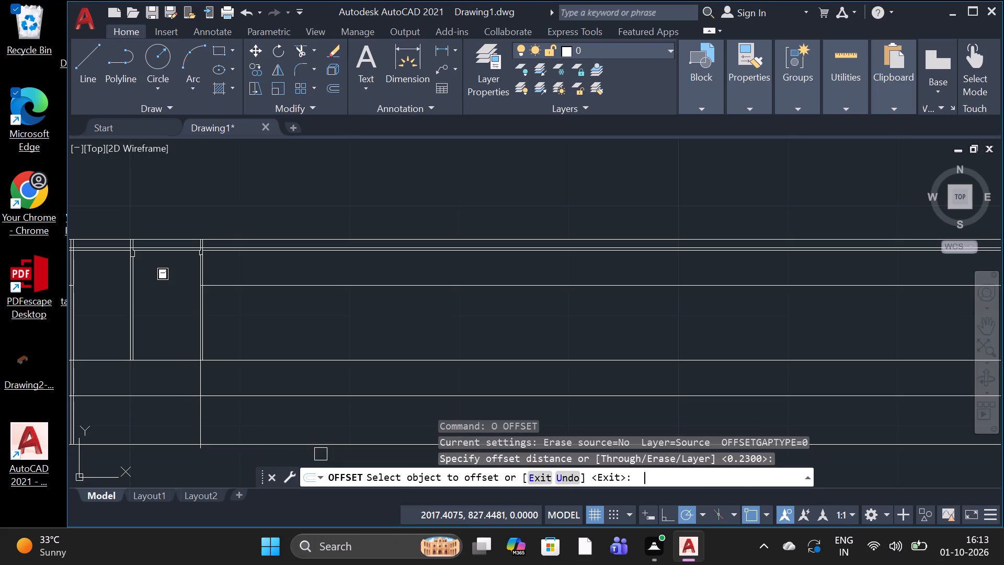
left_click(202, 427)
left_click(211, 427)
key("space")
Trim the two ends of the right wall's new face lines that project below the lowest level line.
scroll(196, 471, "up", 1)
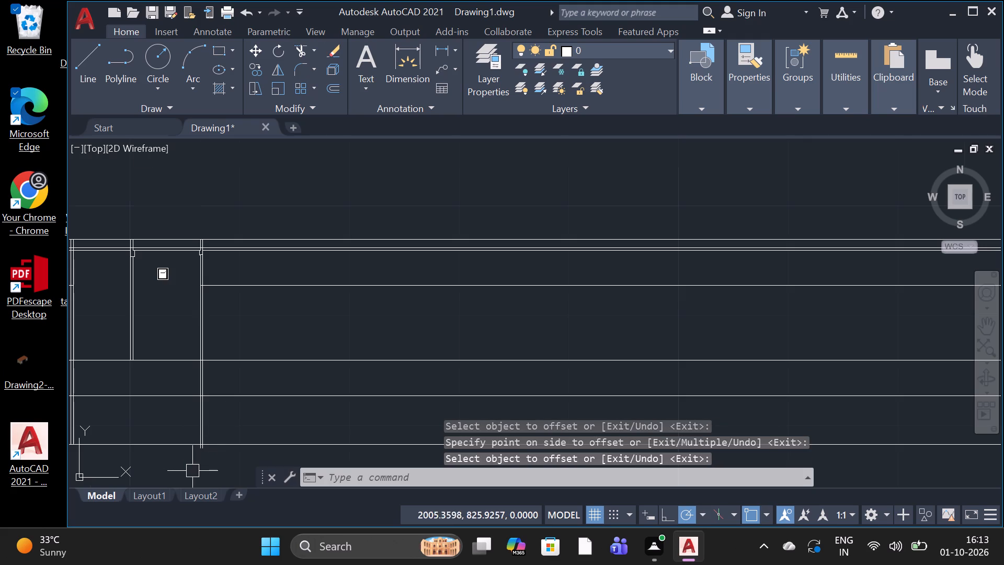
scroll(196, 471, "up", 3)
type("TR")
key("space")
key("space")
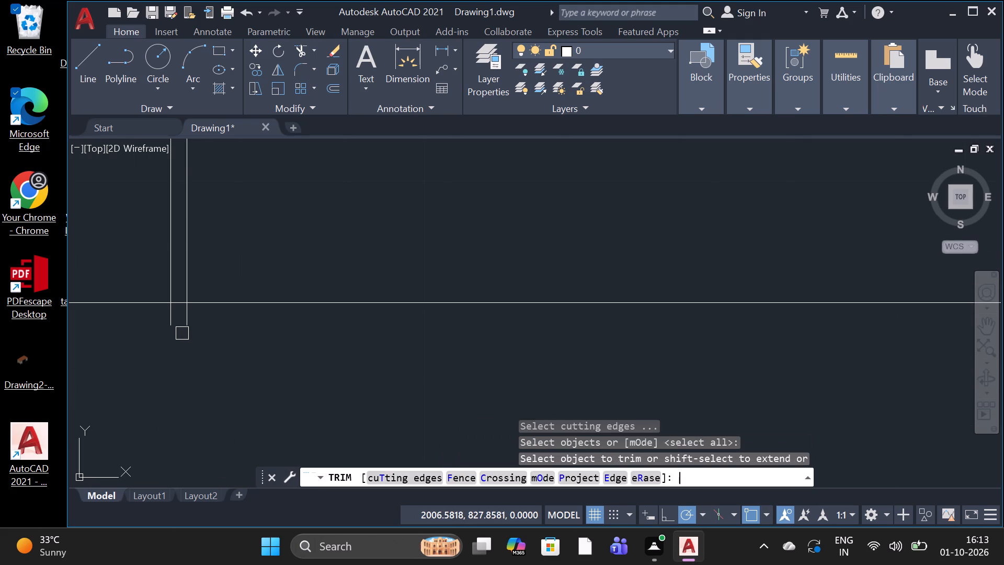
left_click(182, 323)
left_click(165, 313)
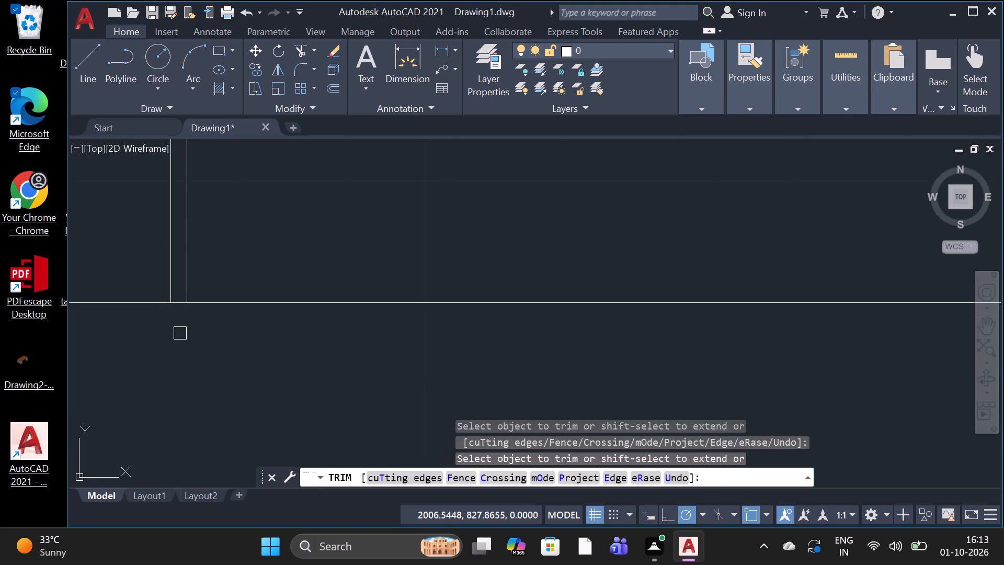
key("space")
Trim the slab underside line above the lowest level between the middle wall and the extended right wall.
scroll(180, 334, "down", 6)
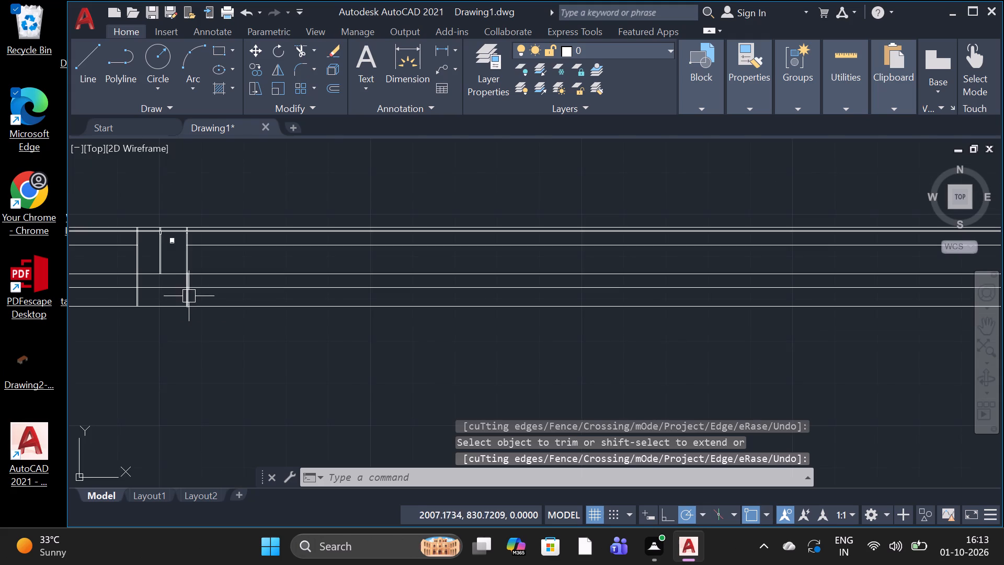
scroll(169, 260, "up", 3)
type("TR")
key("space")
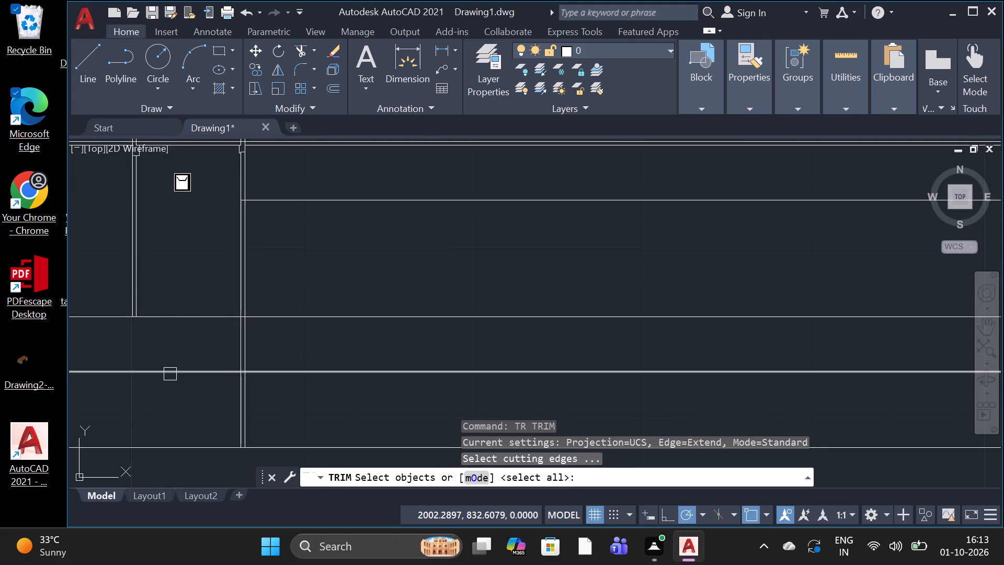
key("space")
left_click_drag(169, 362, 171, 371)
left_click(174, 372)
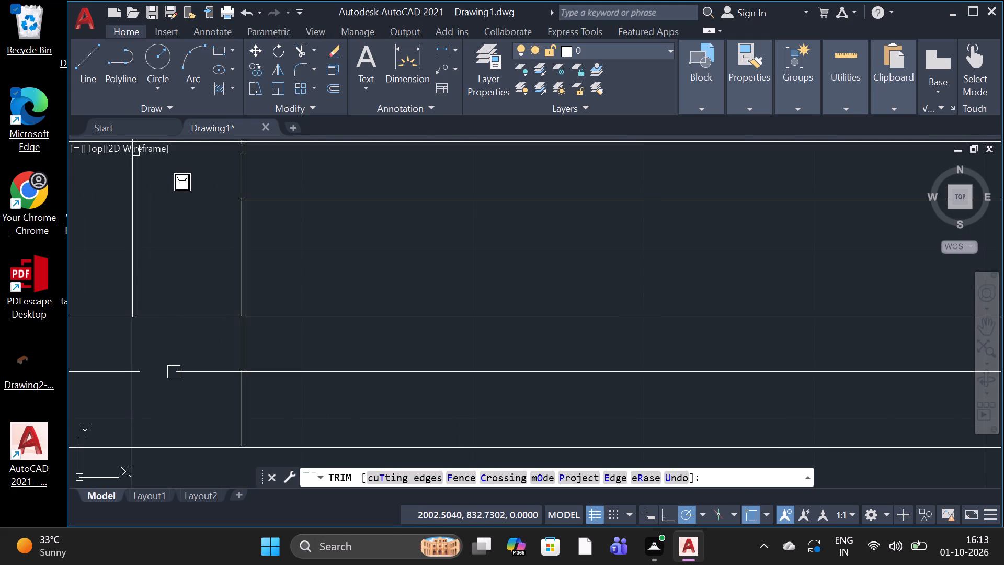
left_click(184, 372)
Trim the rest of that slab underside line back to the long left wall and delete the leftover fragment beneath the middle wall.
scroll(185, 367, "down", 3)
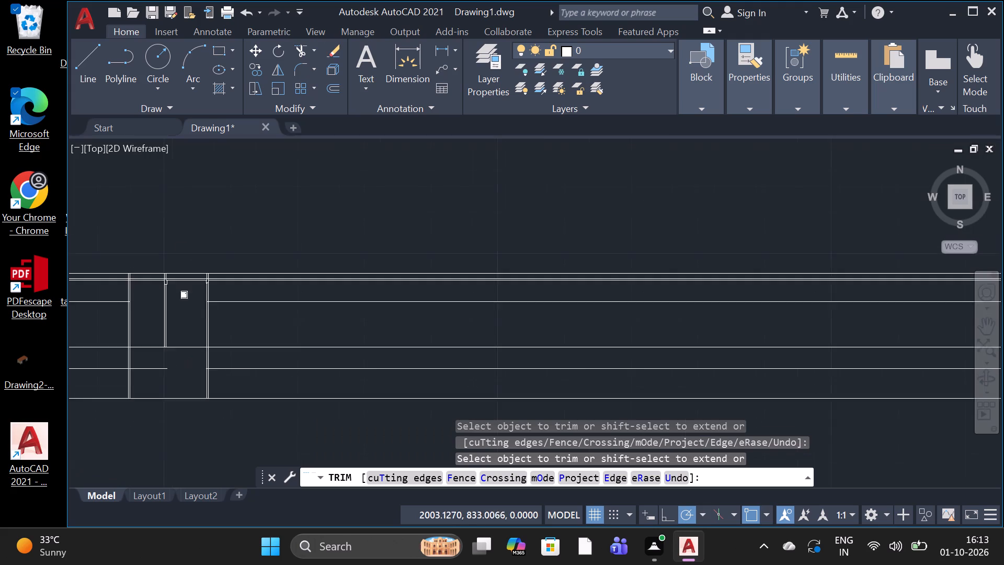
scroll(168, 366, "up", 3)
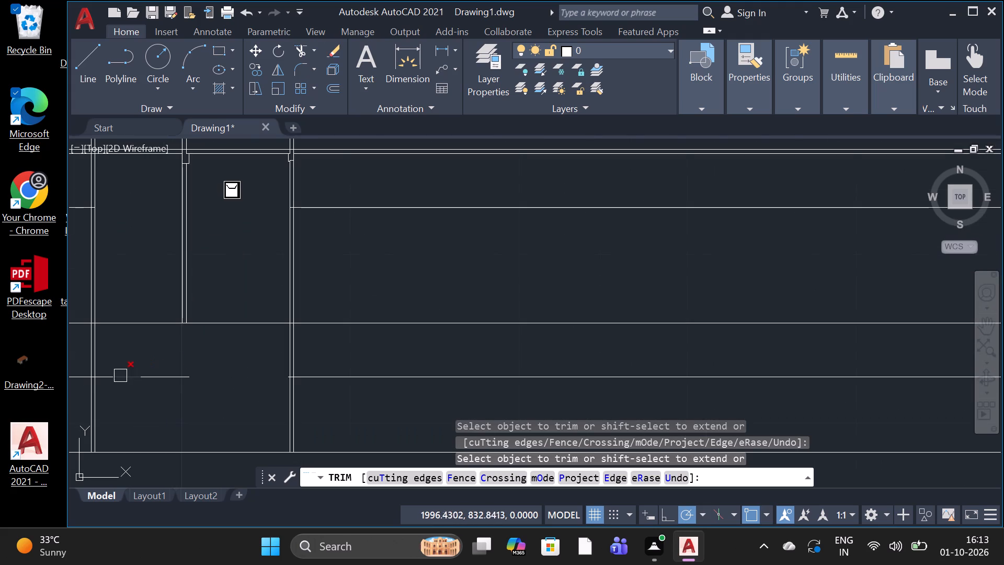
left_click(106, 379)
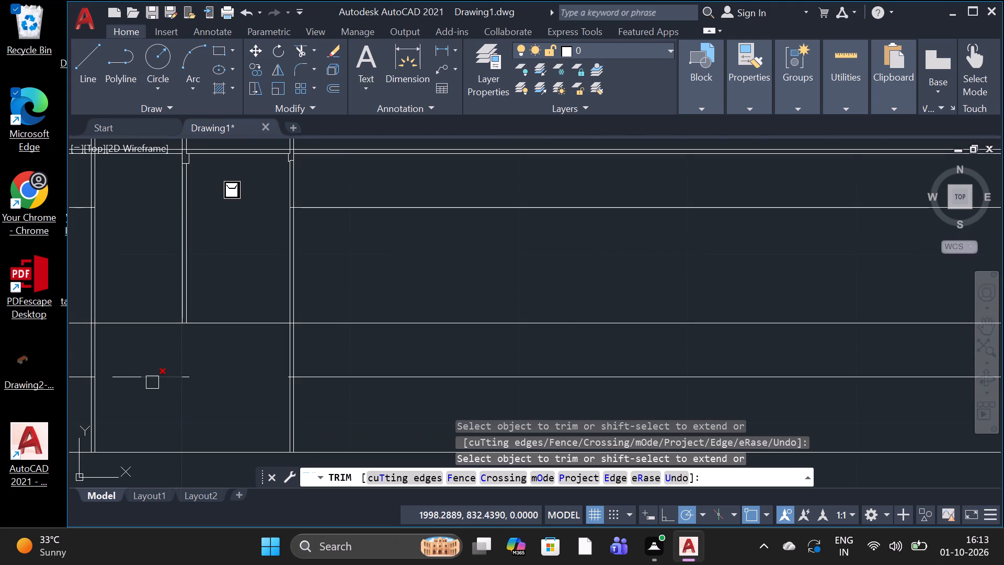
left_click(134, 373)
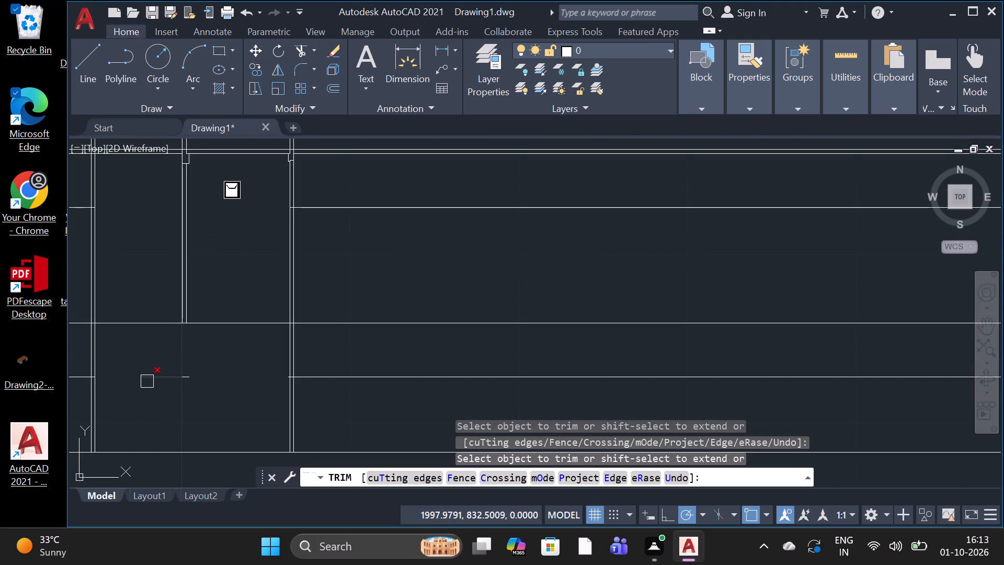
left_click(155, 379)
left_click(186, 381)
key("space")
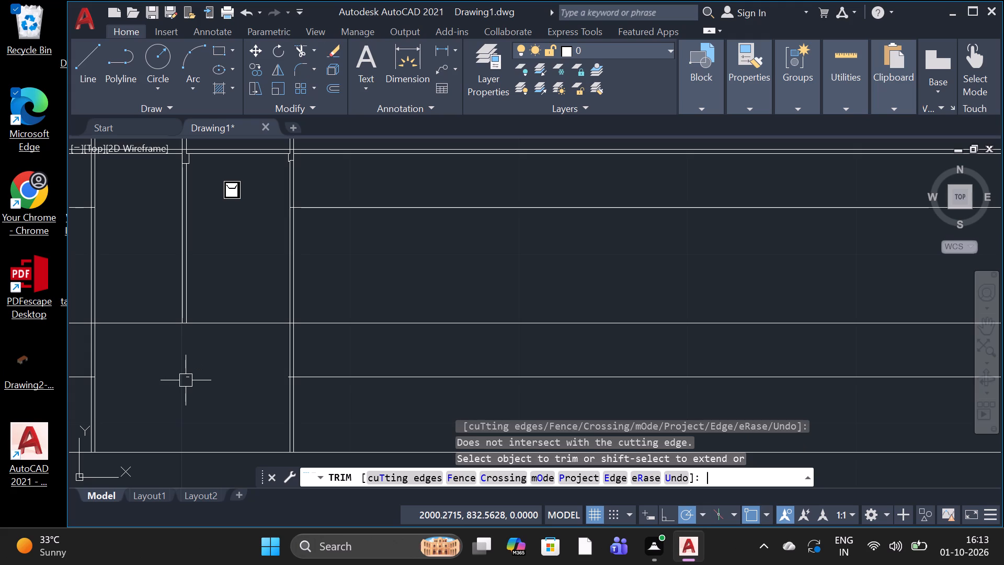
left_click(186, 380)
left_click_drag(188, 381, 179, 379)
key("Delete")
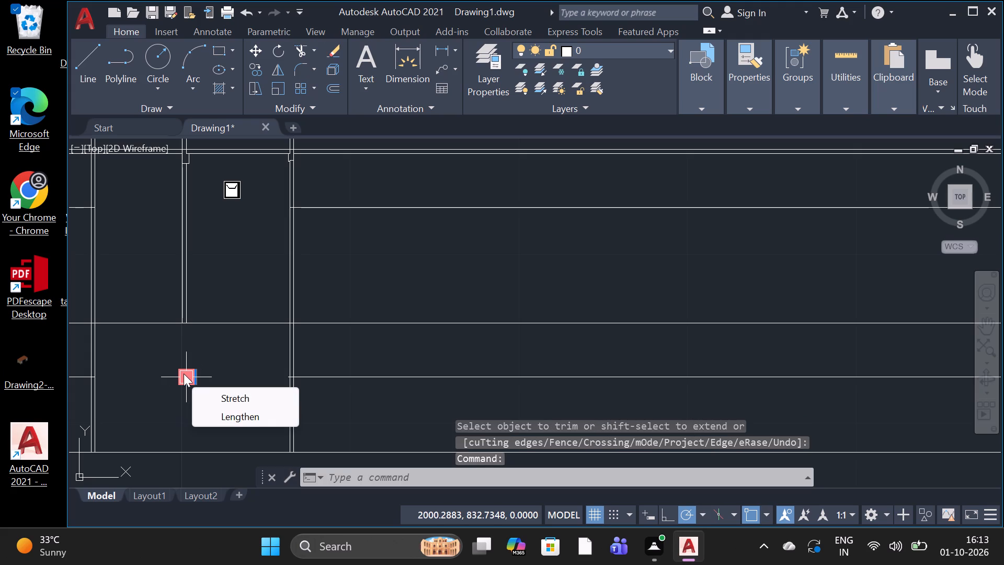
key("Delete")
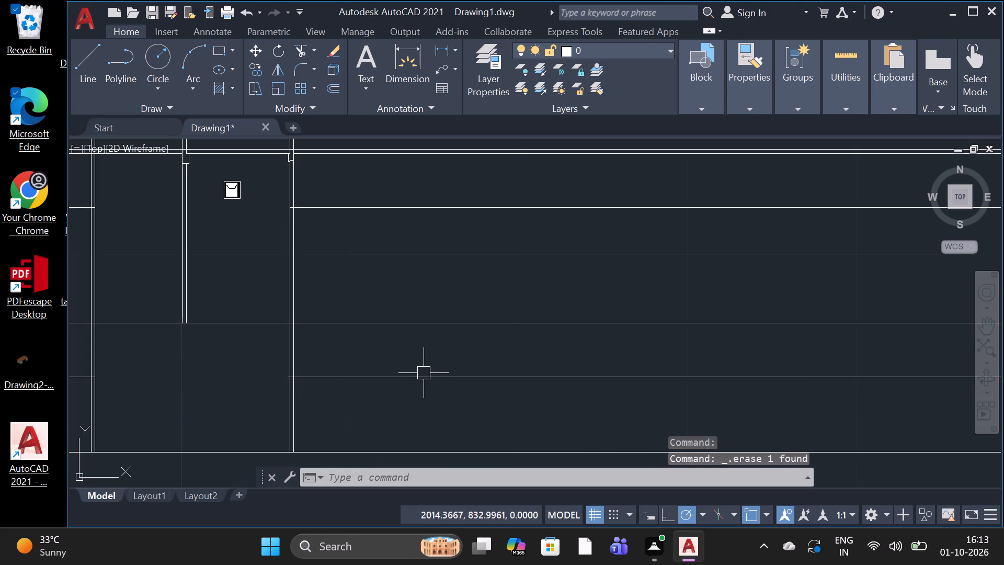
Trim the same slab underside line inside the extended right wall and delete its stub beyond the wall's left face.
scroll(293, 368, "up", 3)
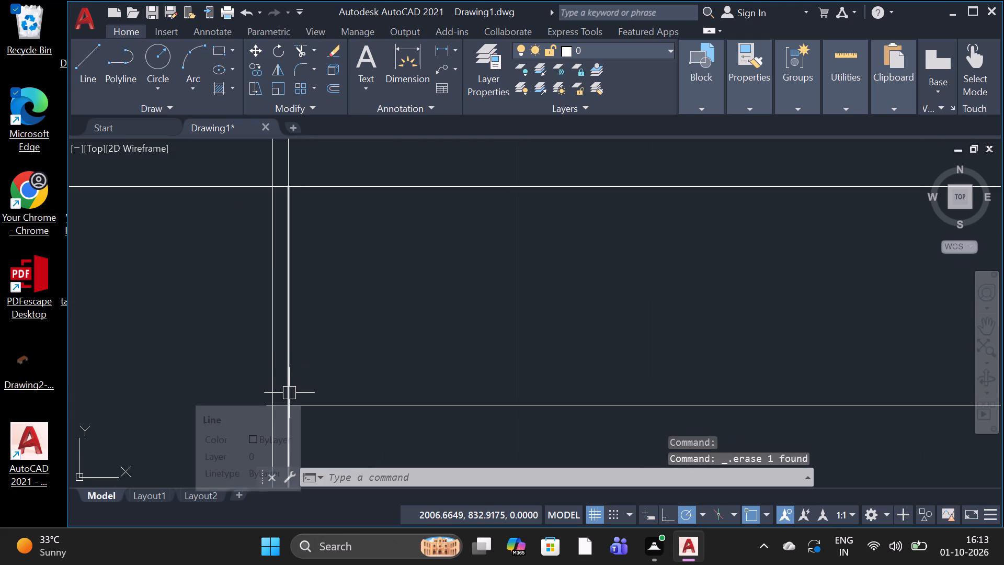
type("TR")
key("space")
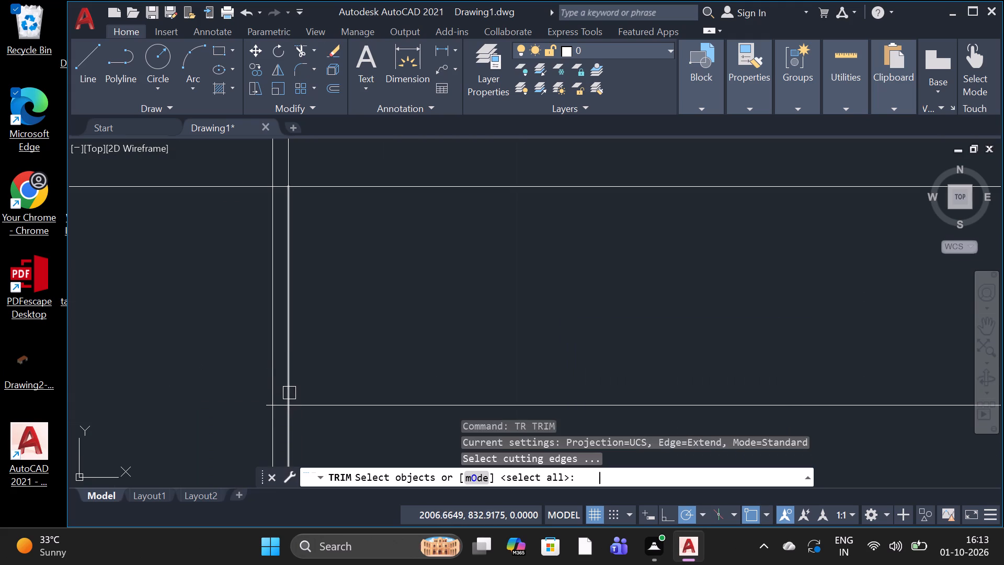
scroll(276, 420, "up", 3)
key("space")
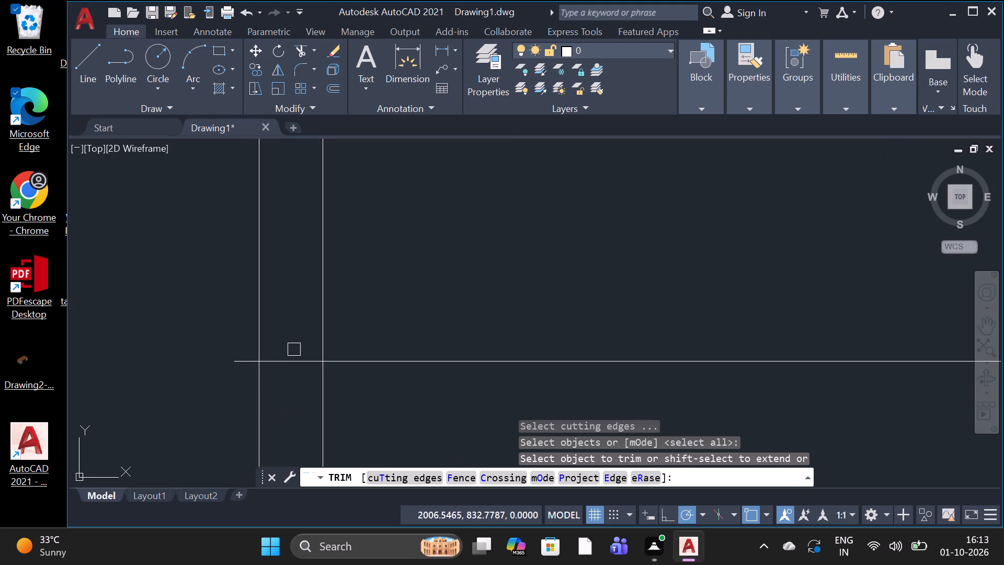
left_click(290, 364)
key("space")
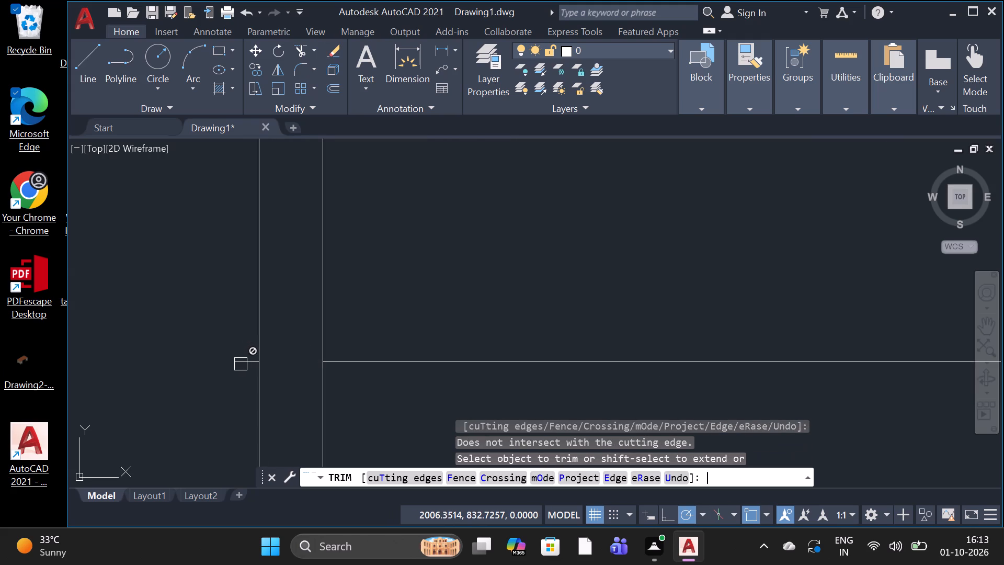
left_click(241, 364)
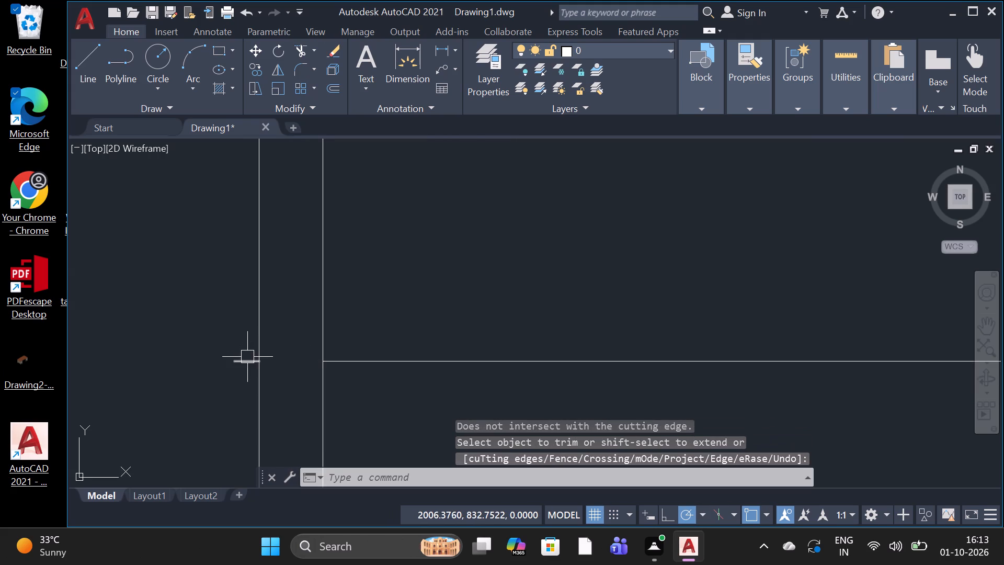
left_click(247, 357)
key("Delete")
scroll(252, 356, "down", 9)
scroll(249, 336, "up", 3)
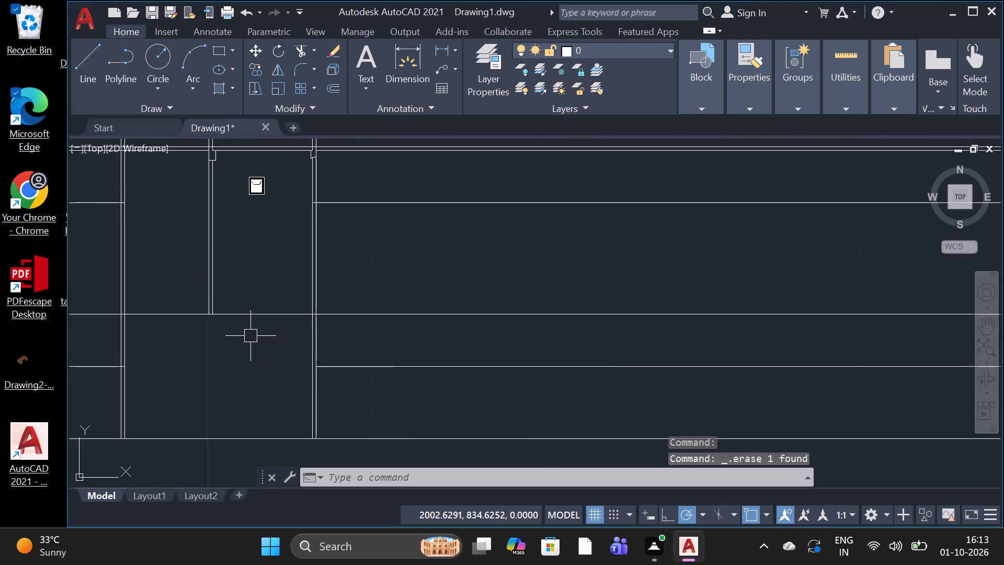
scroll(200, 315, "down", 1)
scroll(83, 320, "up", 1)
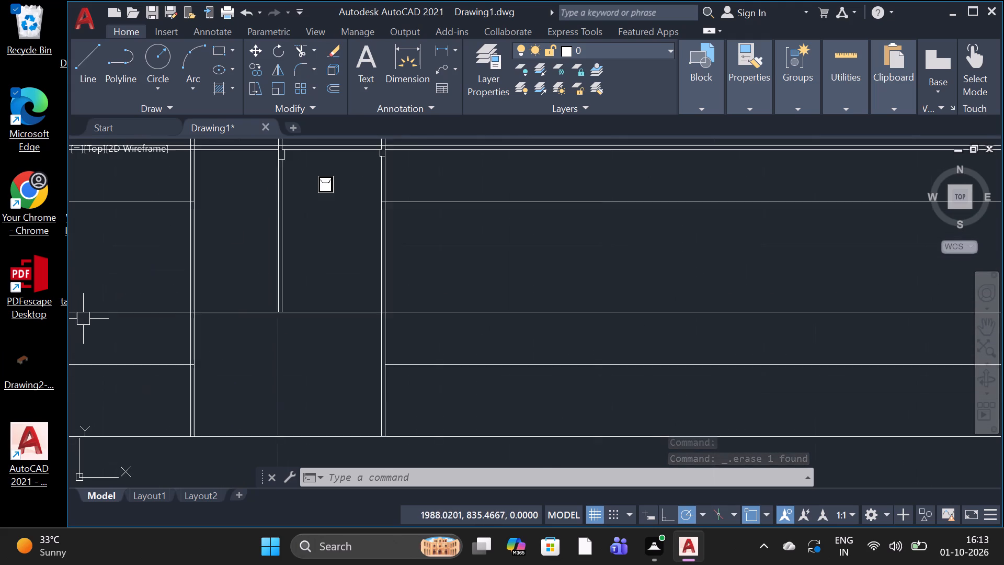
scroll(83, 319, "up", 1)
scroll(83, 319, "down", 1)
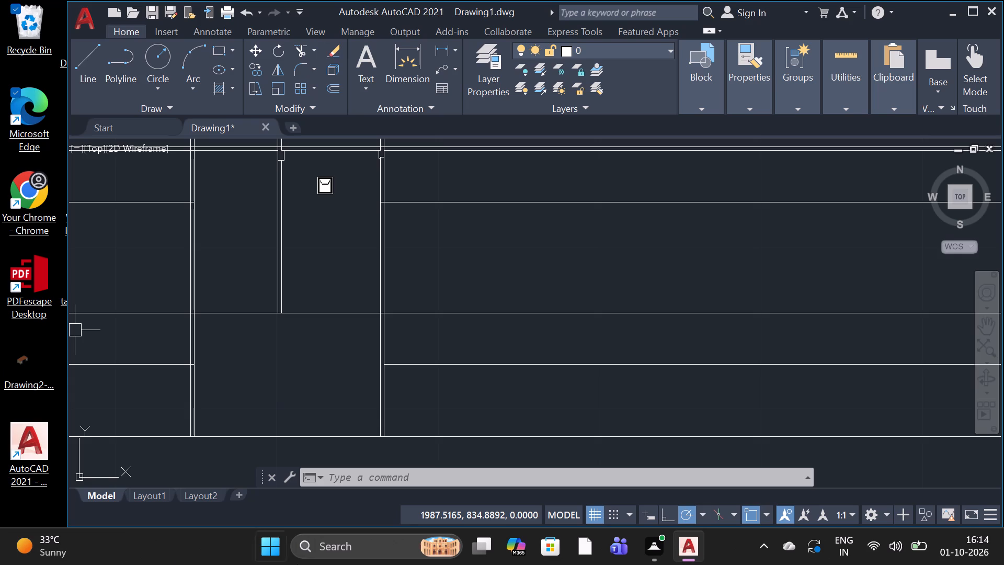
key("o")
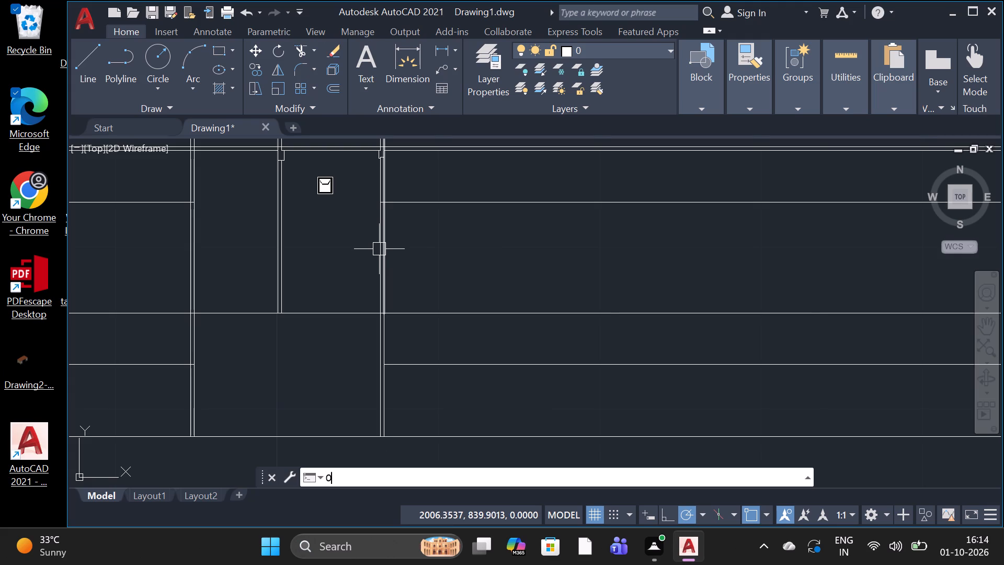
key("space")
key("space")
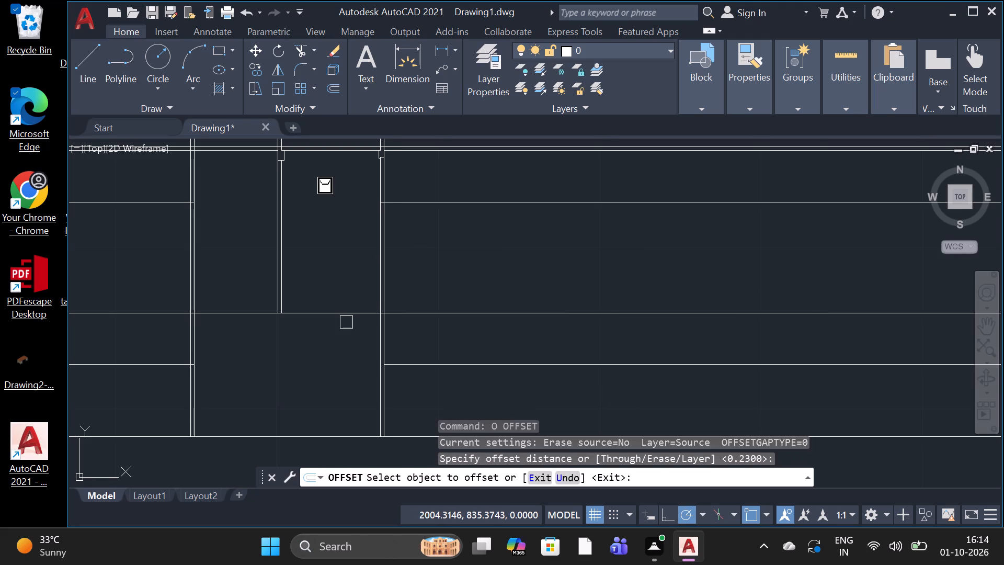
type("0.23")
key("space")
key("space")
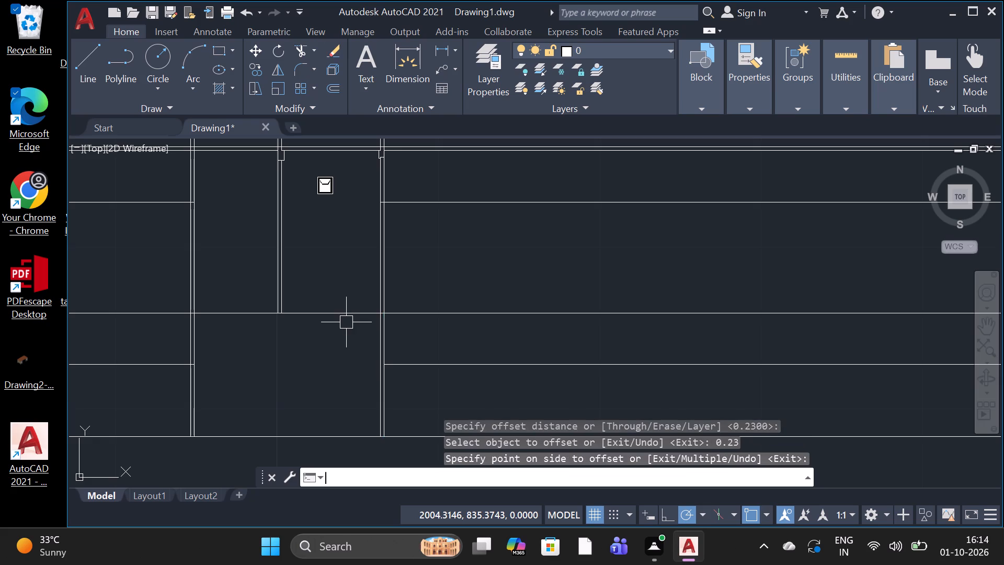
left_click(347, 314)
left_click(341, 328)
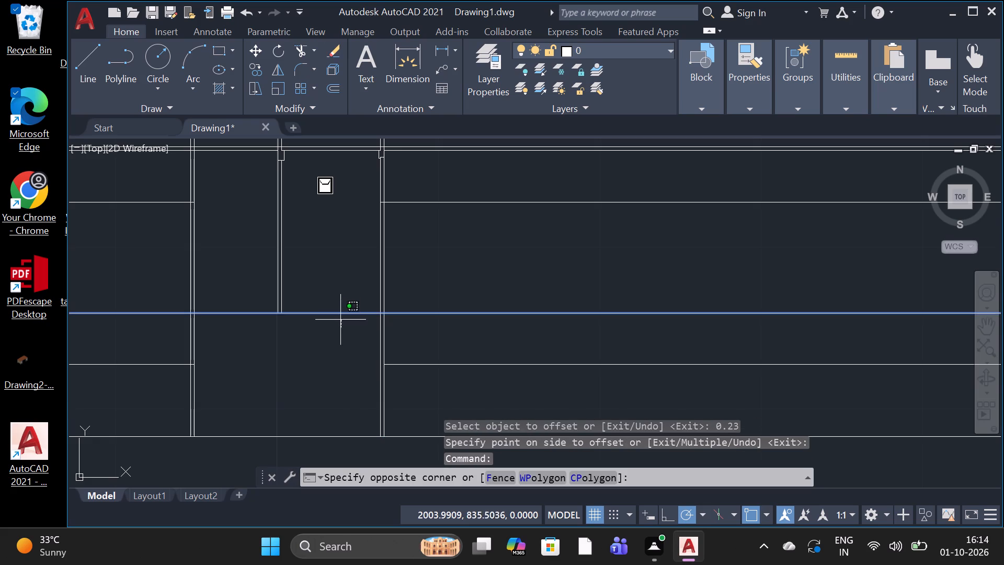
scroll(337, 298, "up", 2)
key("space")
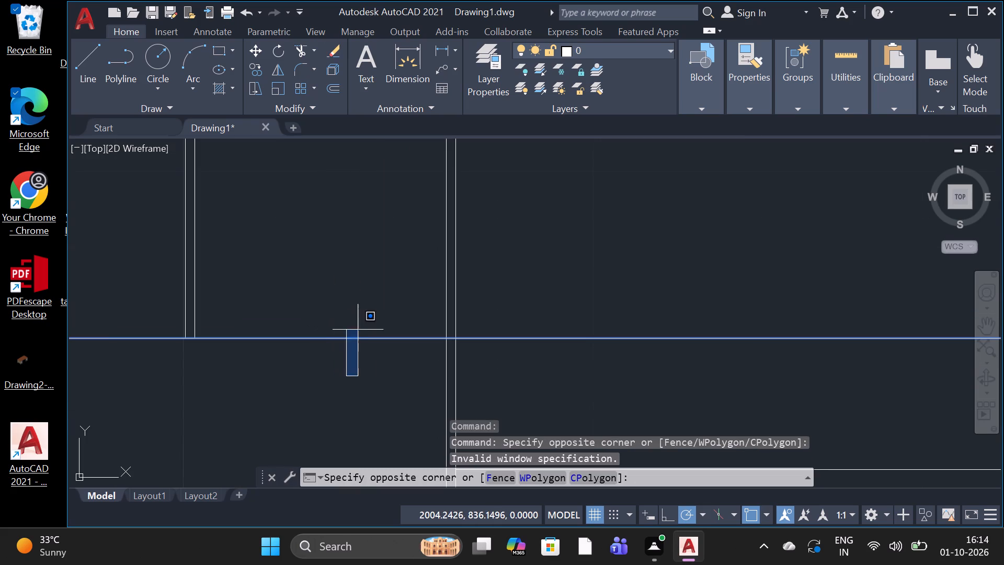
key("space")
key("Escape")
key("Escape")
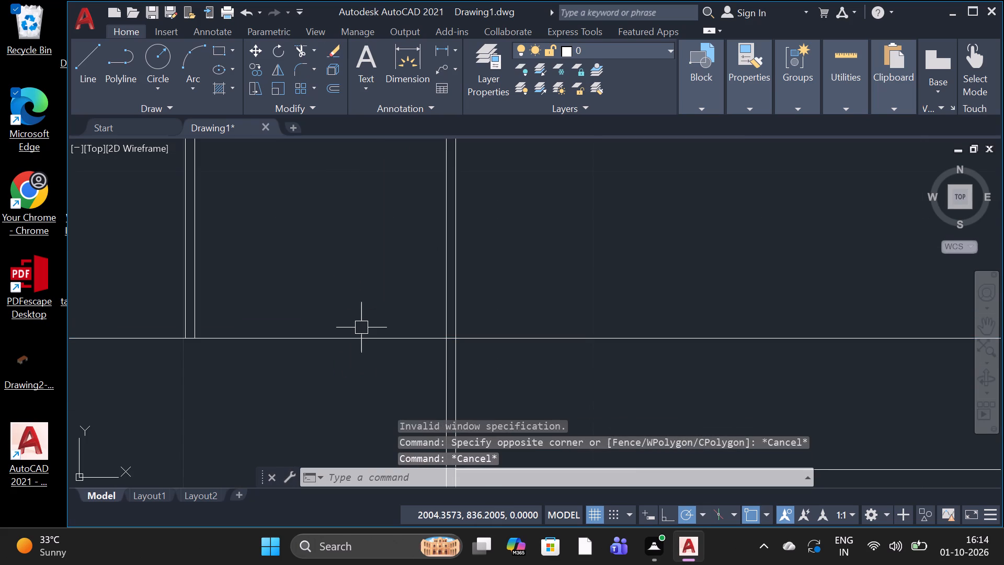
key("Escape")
Offset the floor line at the middle wall's base 0.23 downward to form the slab underside.
type("OF")
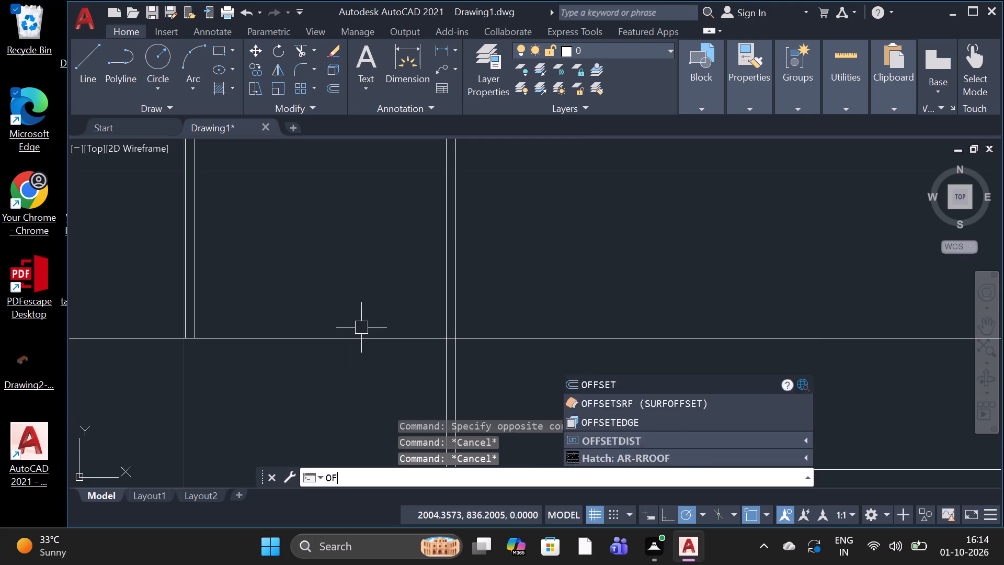
key("space")
key("space")
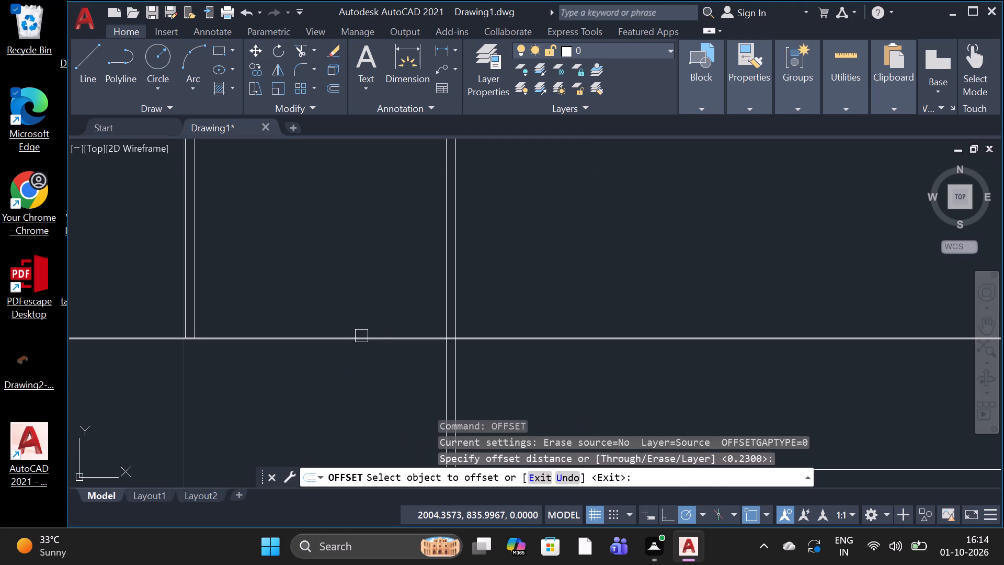
left_click(361, 336)
left_click(355, 355)
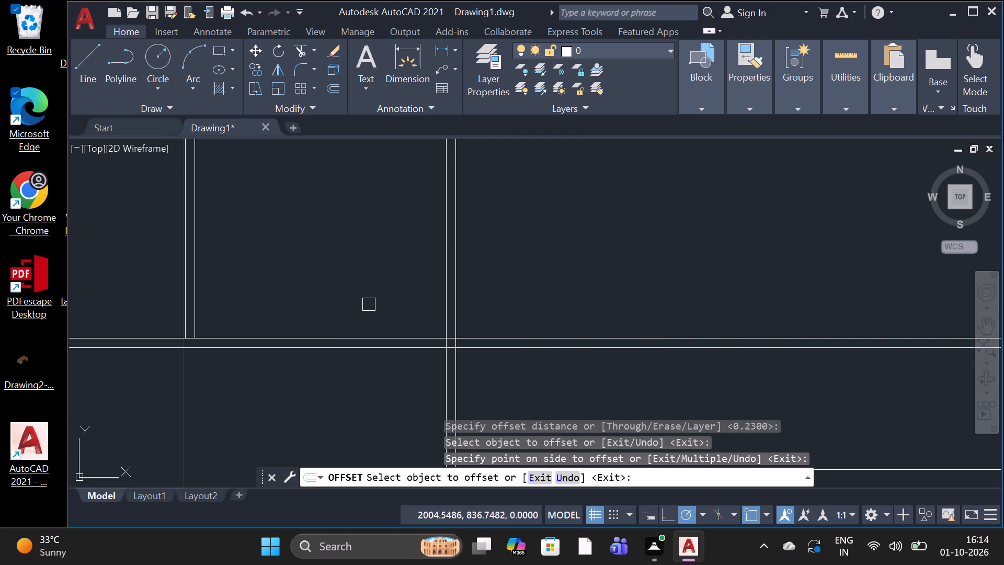
key("Escape")
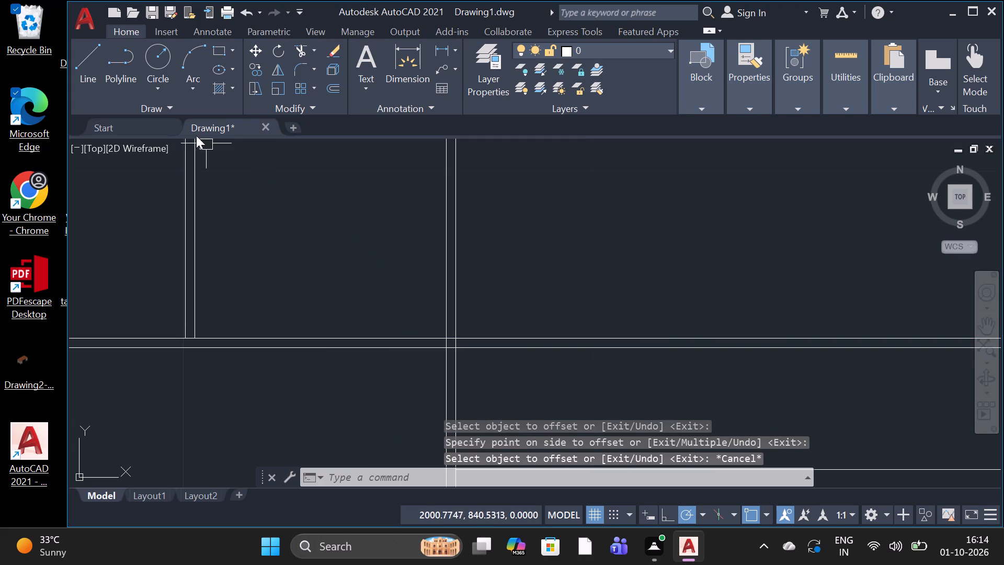
Draw a beam outline about 0.4 wide and 0.7 deep below the new slab underside, ending at the right wall's left face.
left_click(81, 56)
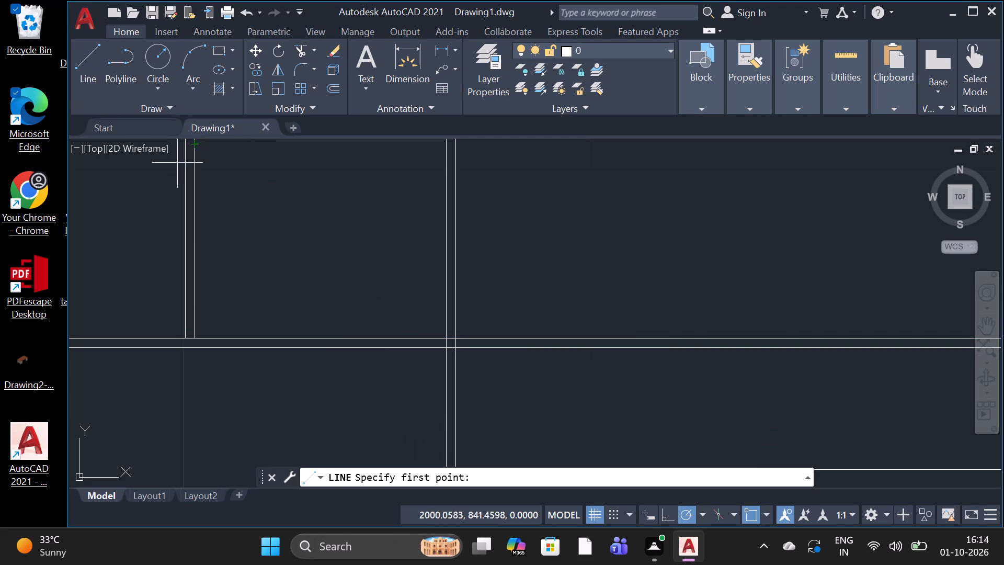
scroll(223, 198, "down", 1)
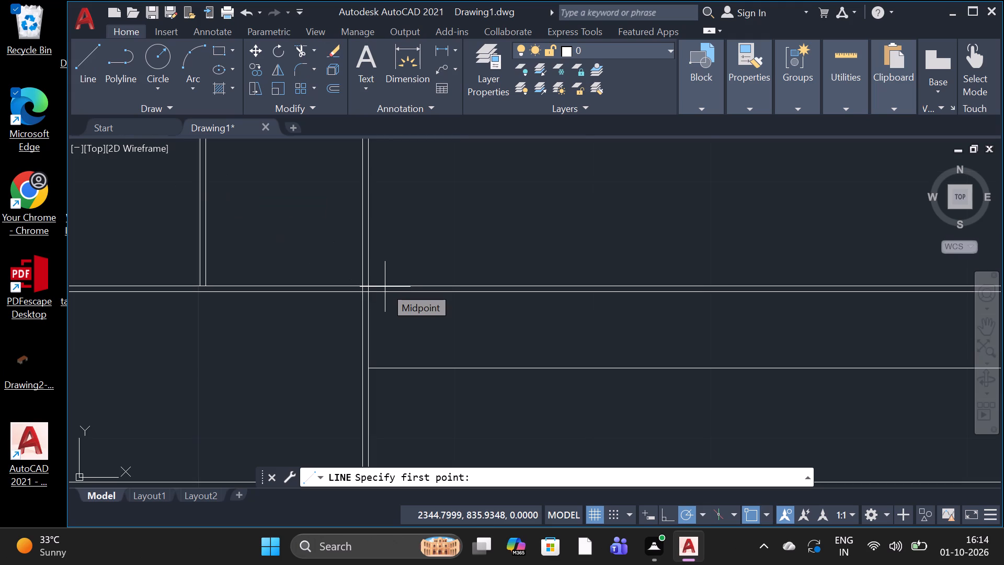
scroll(330, 295, "up", 1)
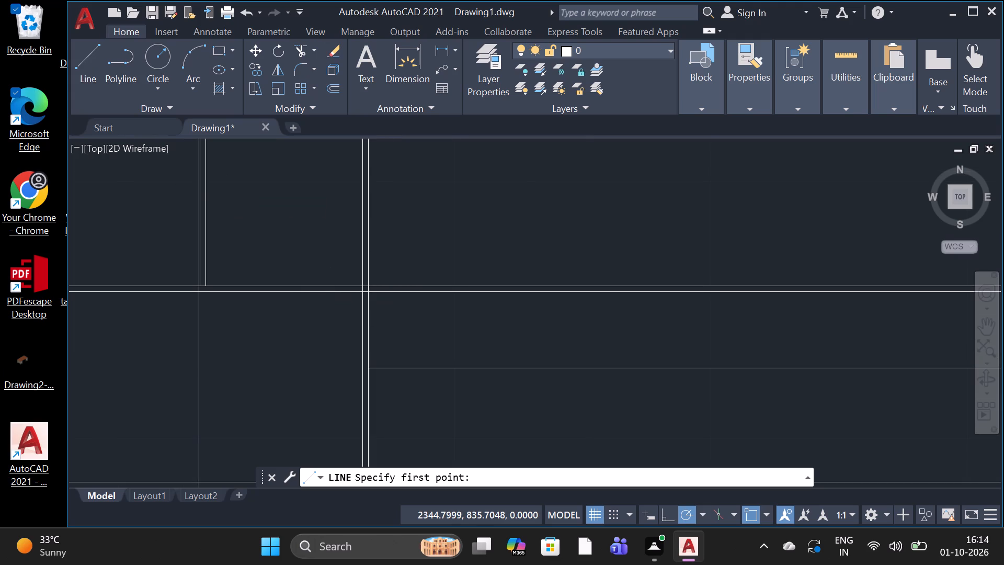
scroll(330, 295, "up", 2)
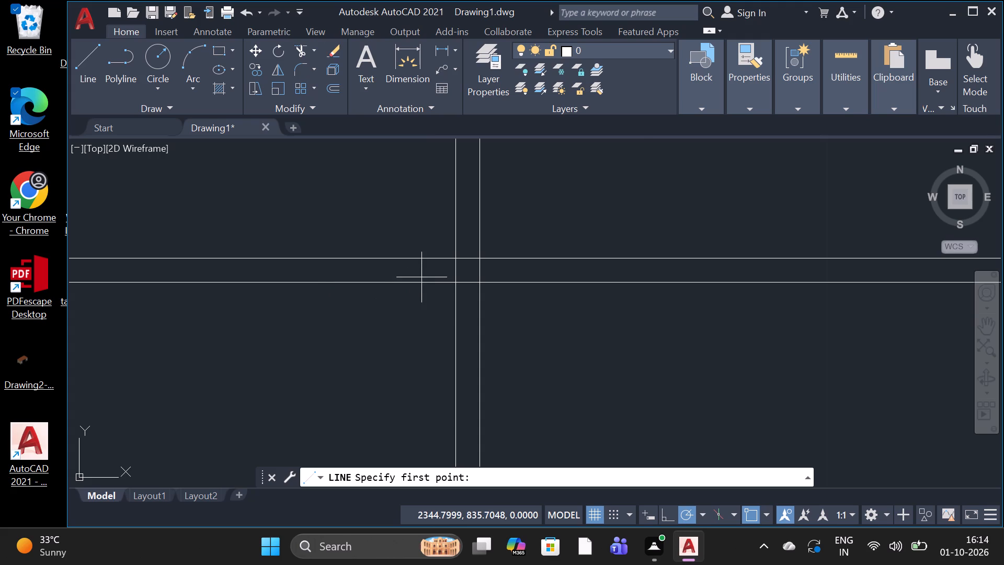
left_click(421, 283)
left_click(421, 283)
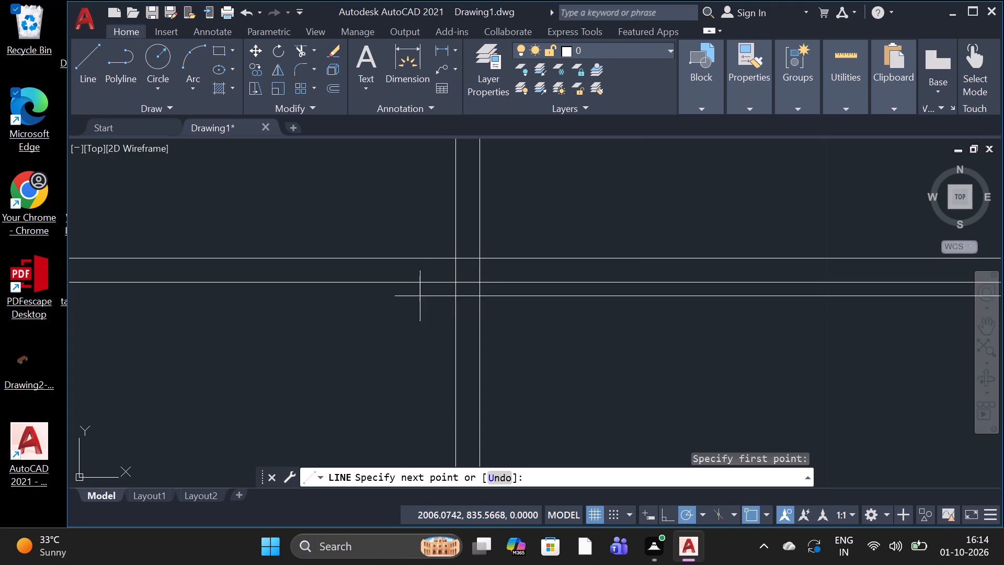
left_click(415, 286)
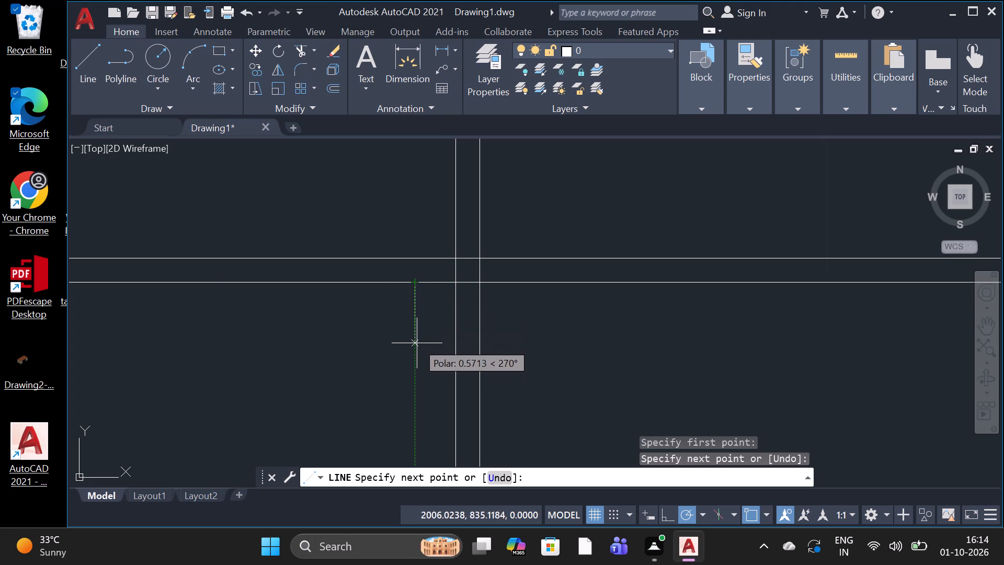
left_click(417, 356)
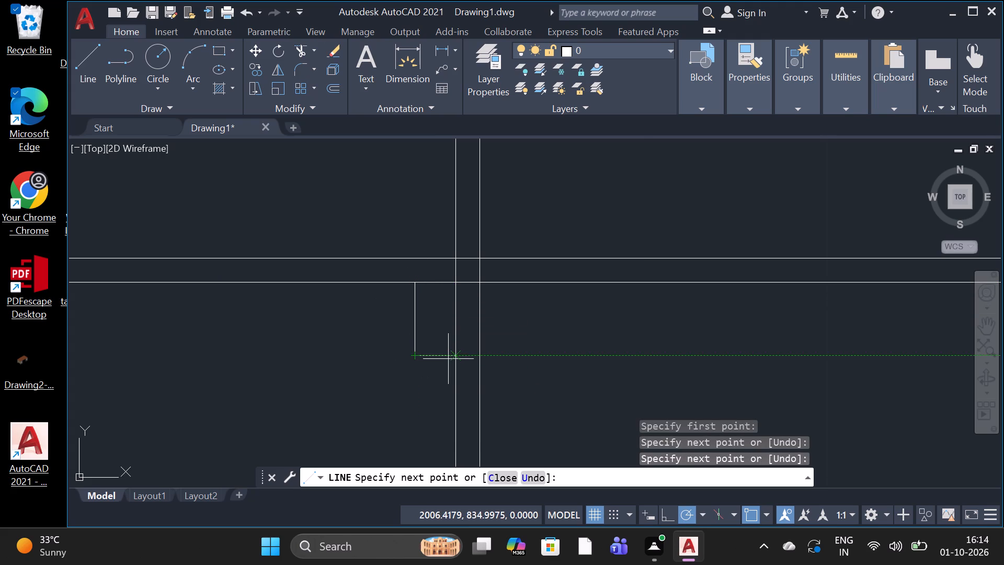
left_click(454, 358)
key("space")
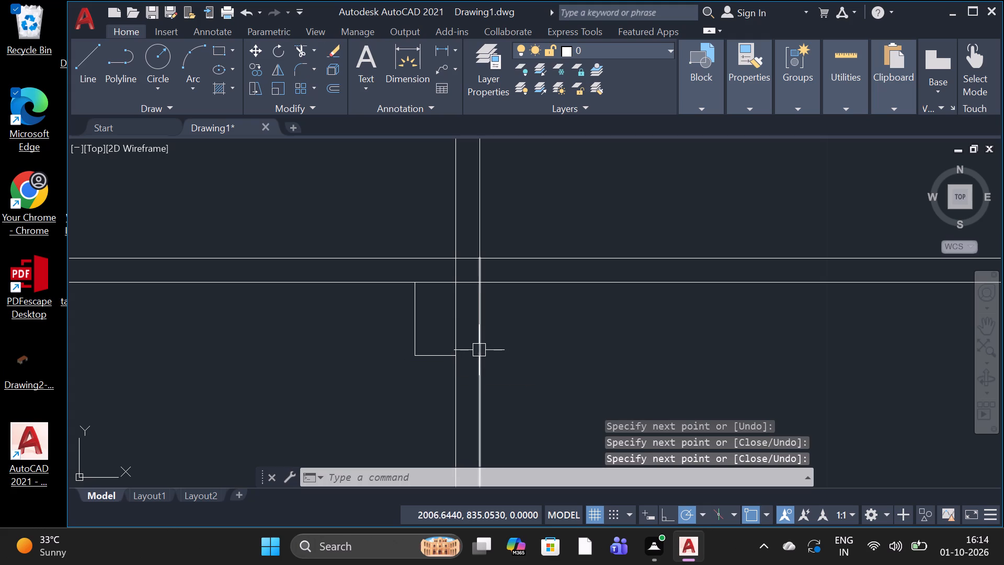
Trim the right wall's left face inside the beam outline and the slab underside line across the beam and wall.
key("t")
key("r")
key("space")
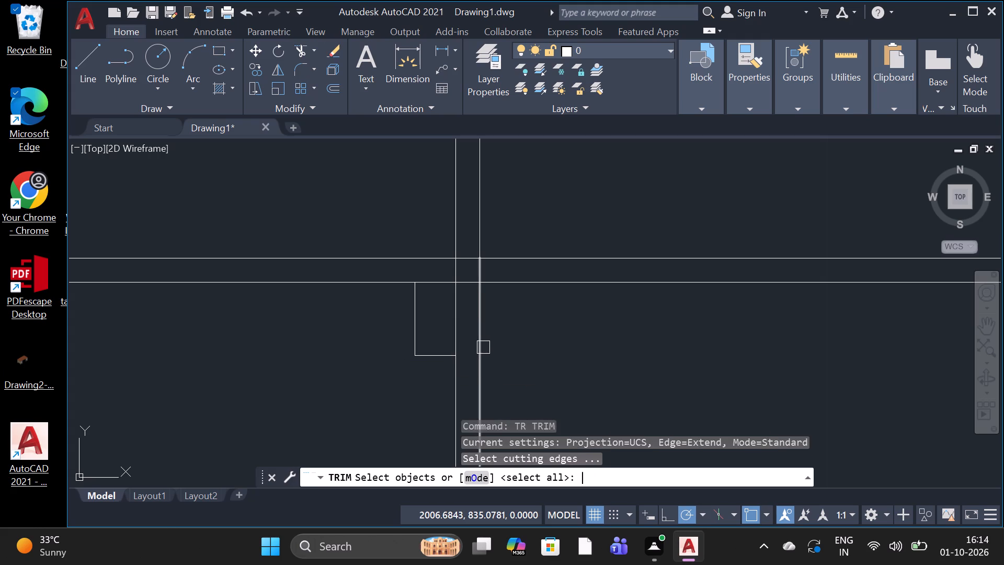
key("space")
left_click(455, 325)
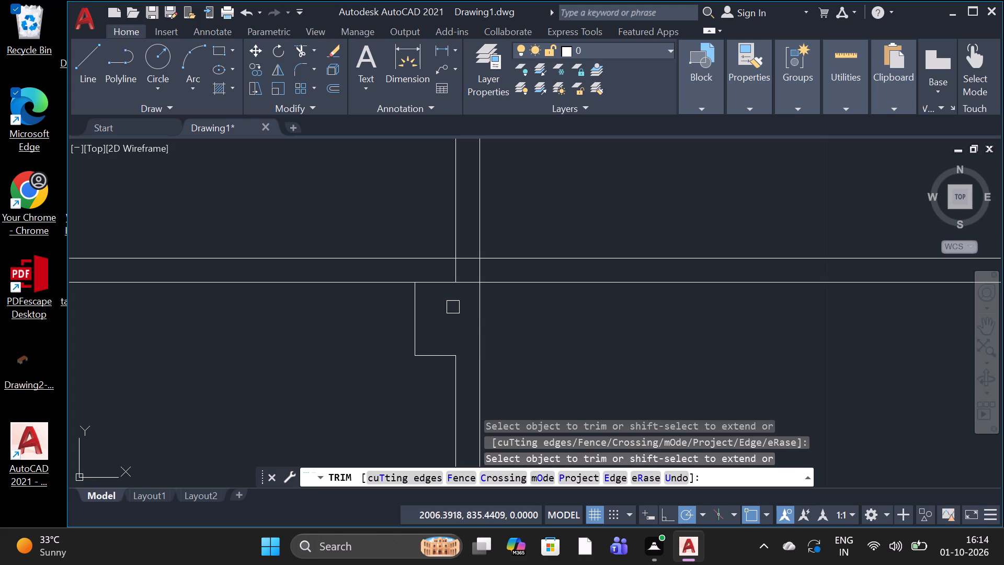
left_click(435, 284)
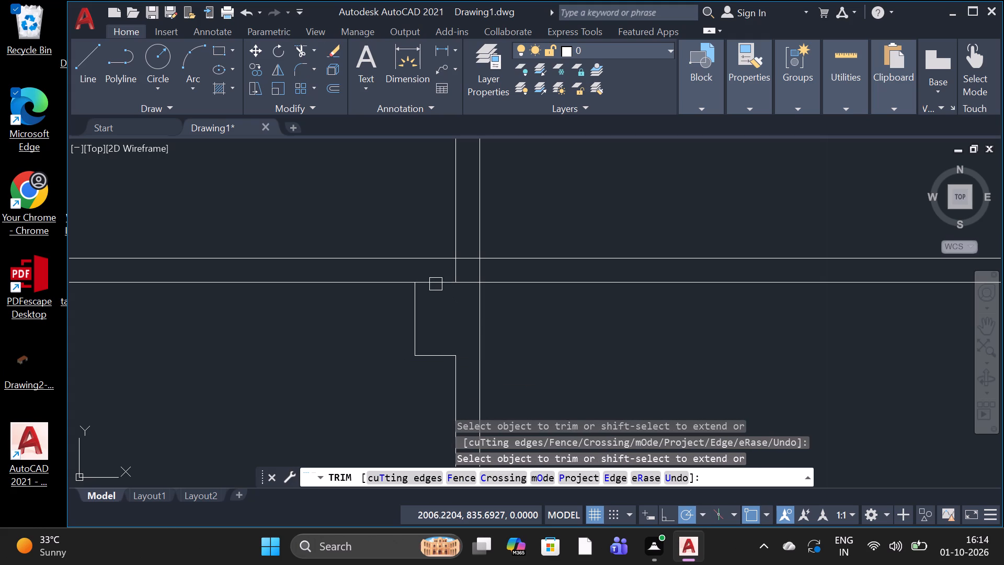
left_click(465, 277)
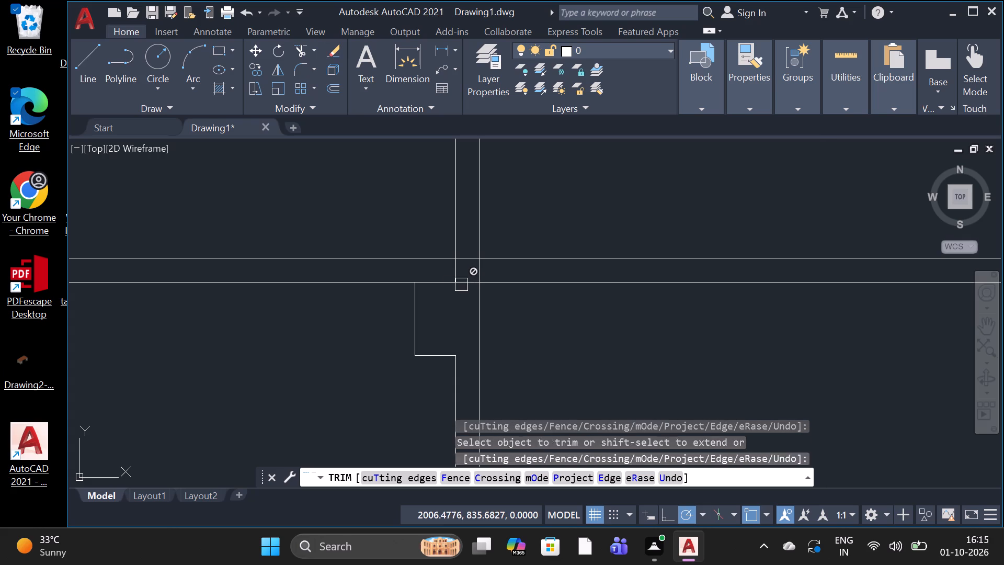
left_click(464, 280)
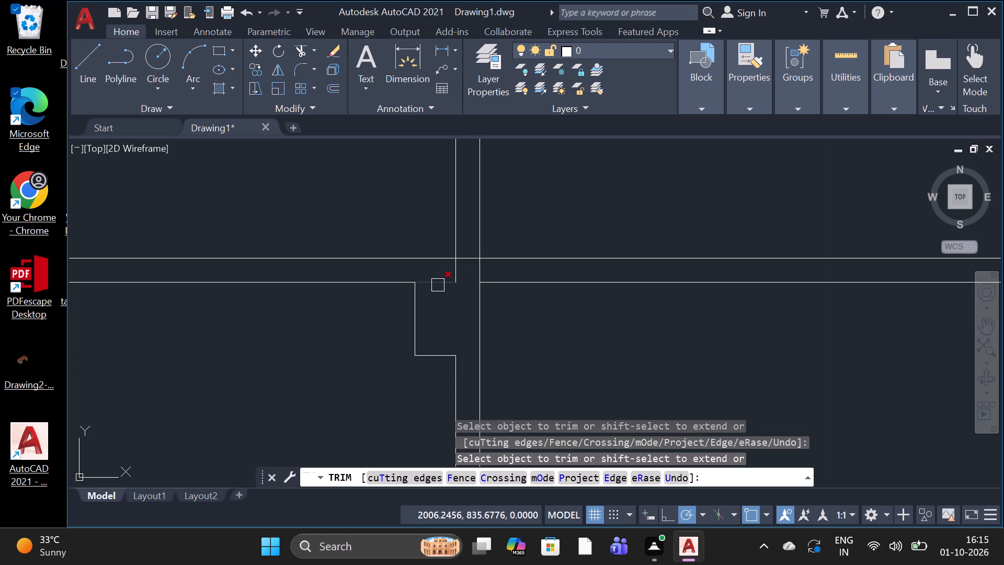
left_click(438, 285)
left_click(457, 281)
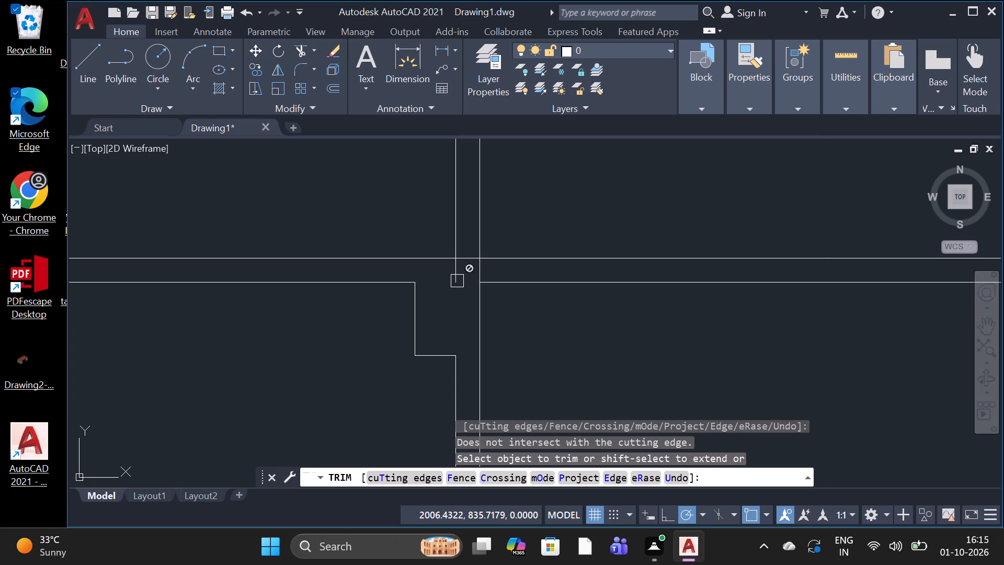
key("space")
Delete the leftover fragment of the right wall's left face within the slab thickness above the new beam.
left_click(457, 281)
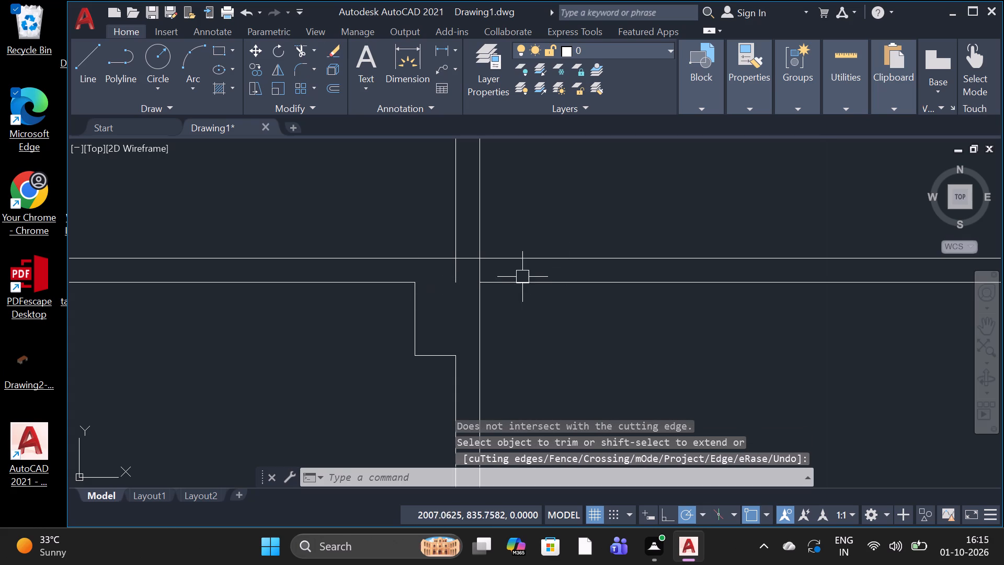
left_click(455, 278)
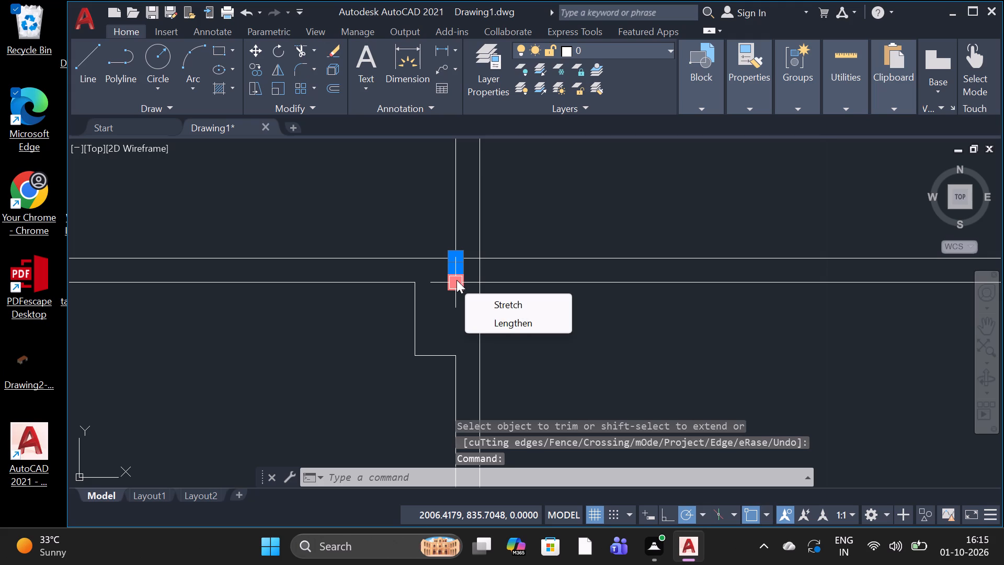
key("Delete")
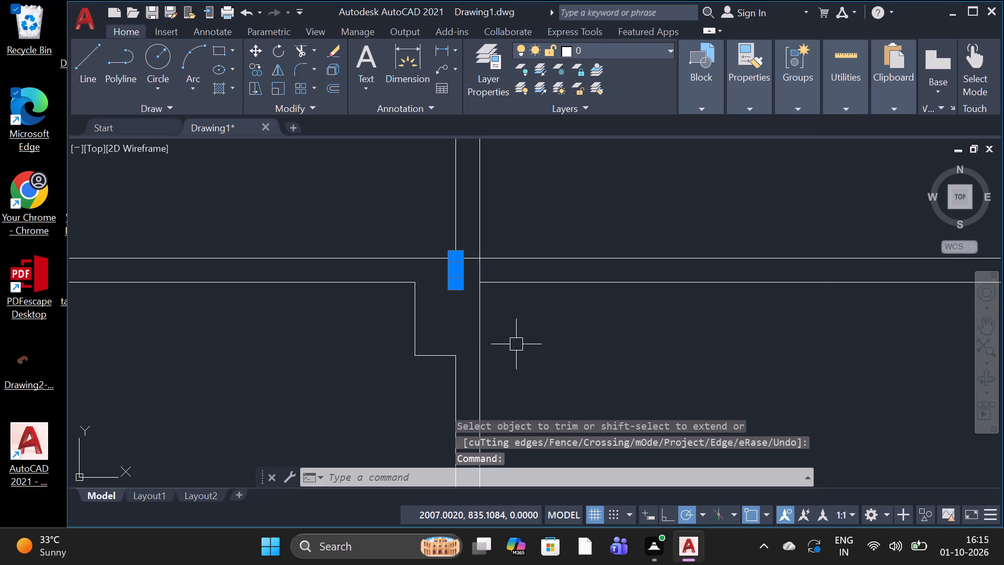
key("Delete")
Draw a window outline rectangle about 3.8 wide and 2.4 high in the room below the new slab, between the left and right walls.
scroll(516, 344, "down", 3)
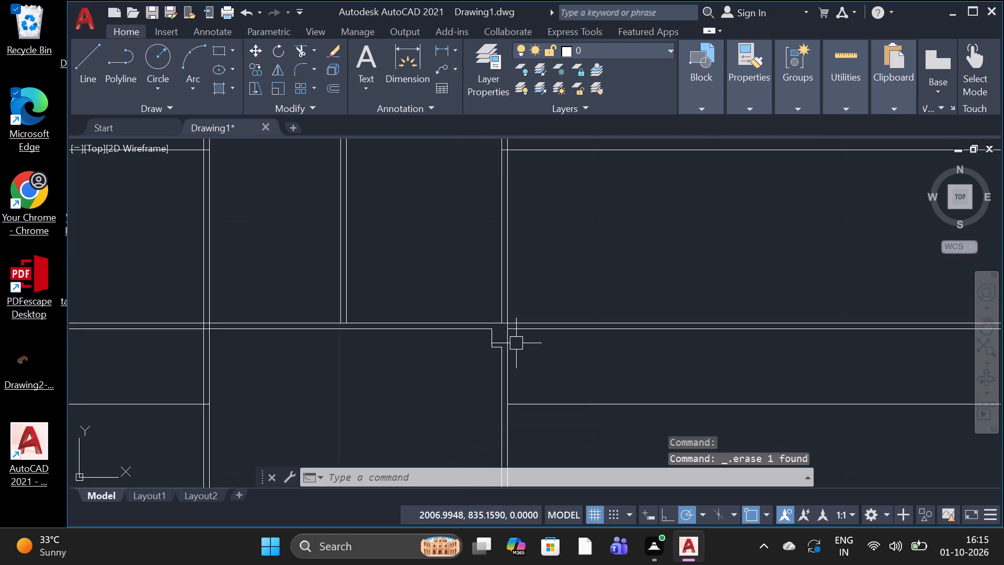
scroll(516, 343, "down", 2)
scroll(482, 366, "up", 2)
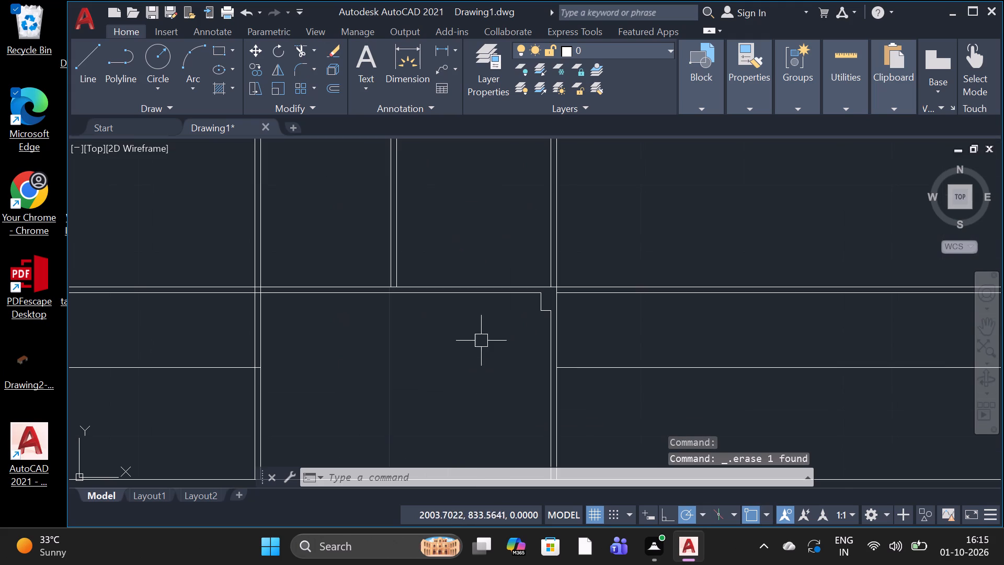
left_click(215, 50)
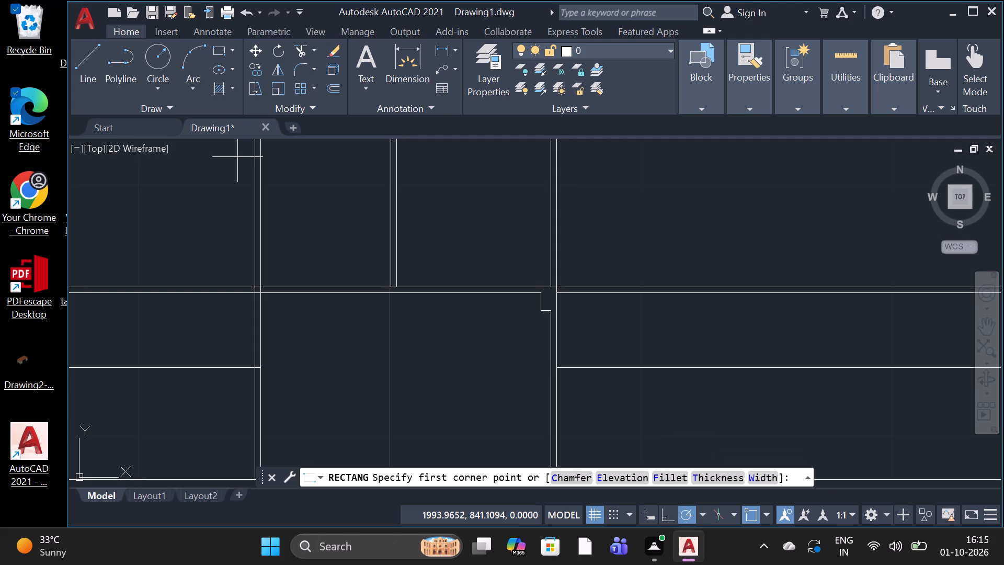
left_click(215, 51)
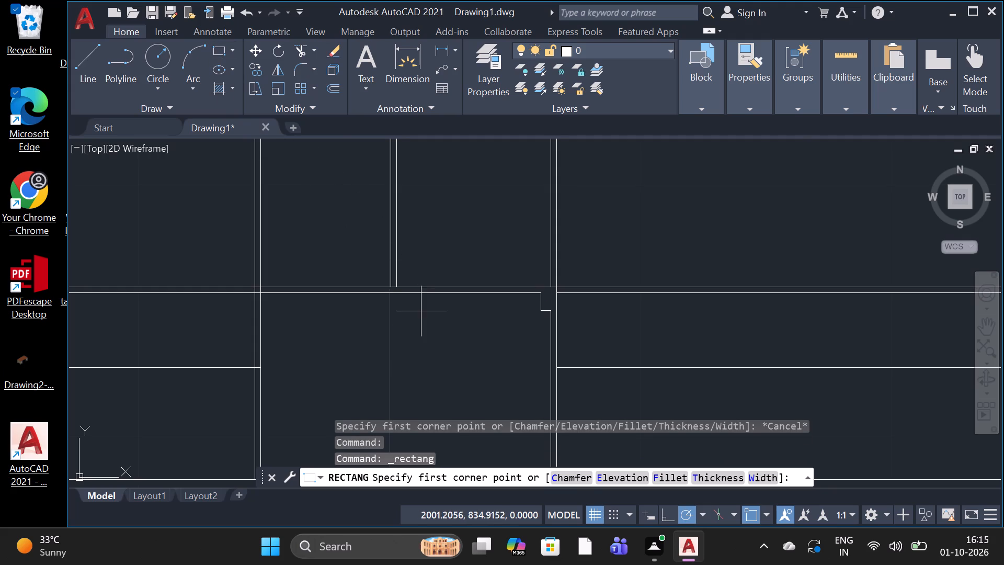
scroll(421, 307, "down", 1)
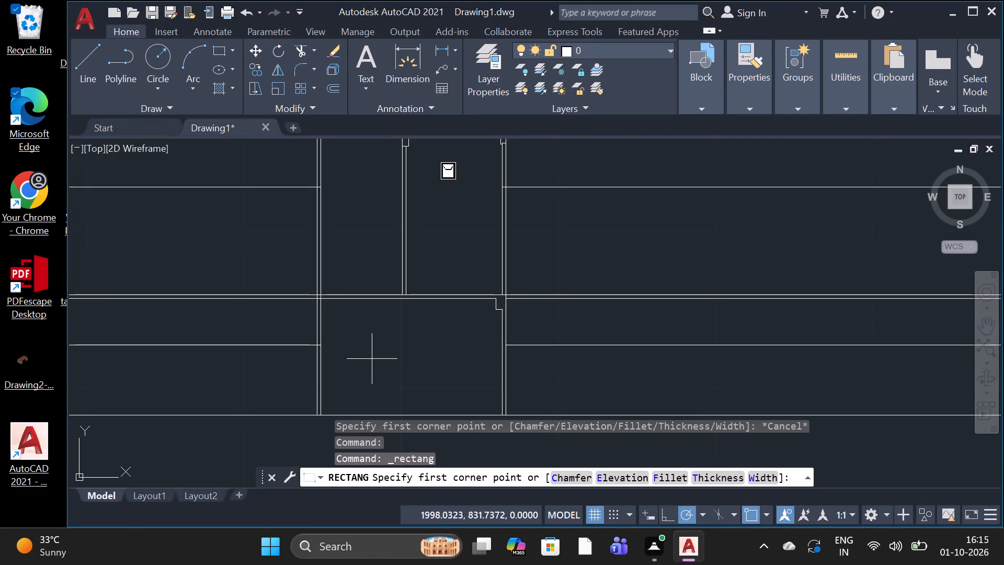
left_click(359, 334)
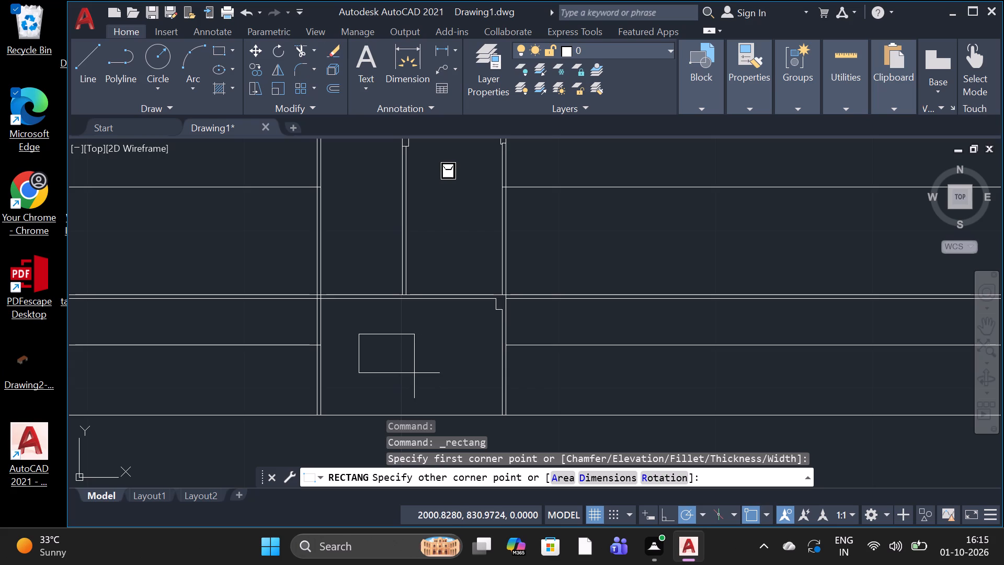
left_click(418, 372)
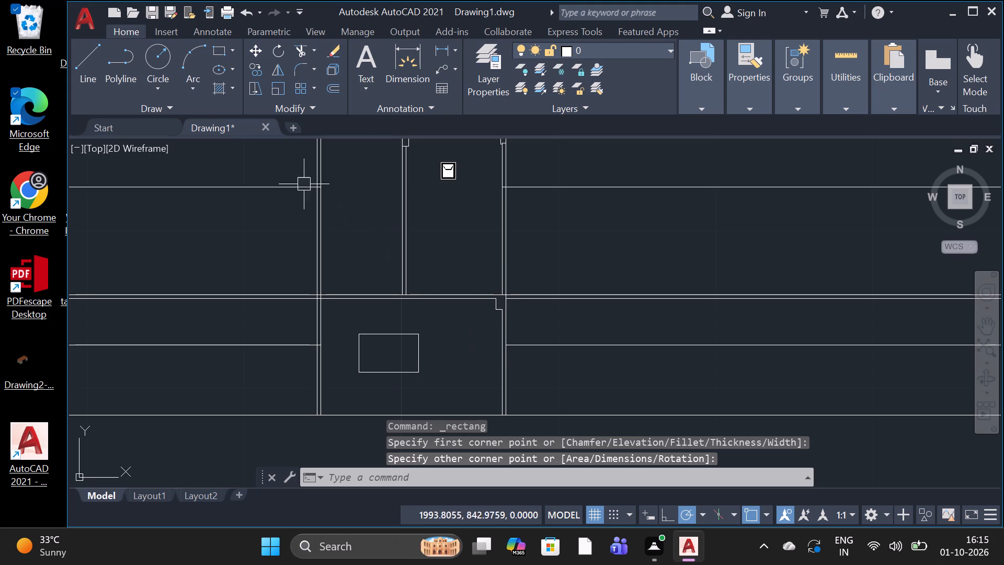
Draw a second rectangle about 3.5 wide and 2.2 high just inside the window outline as its frame.
left_click(221, 52)
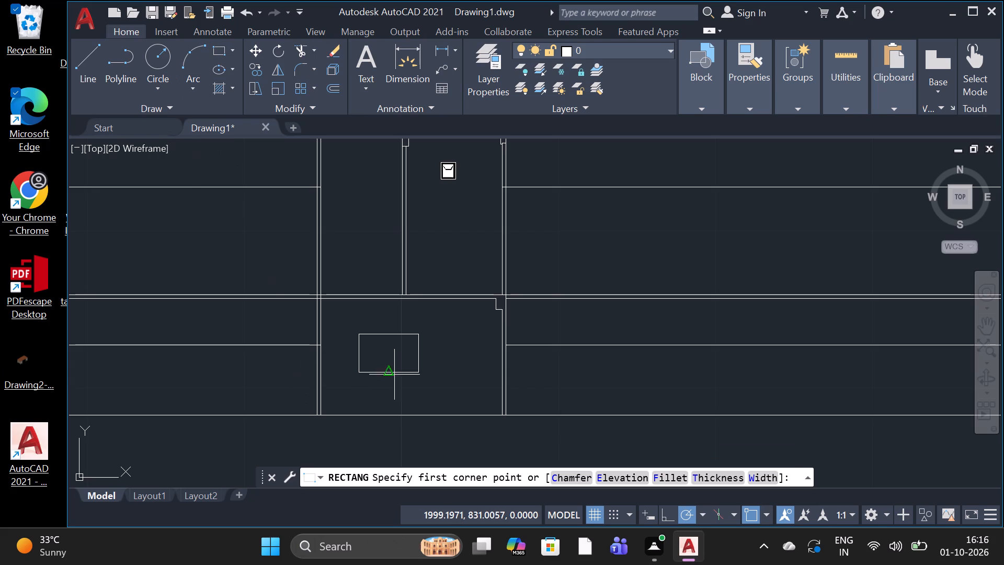
scroll(390, 357, "up", 3)
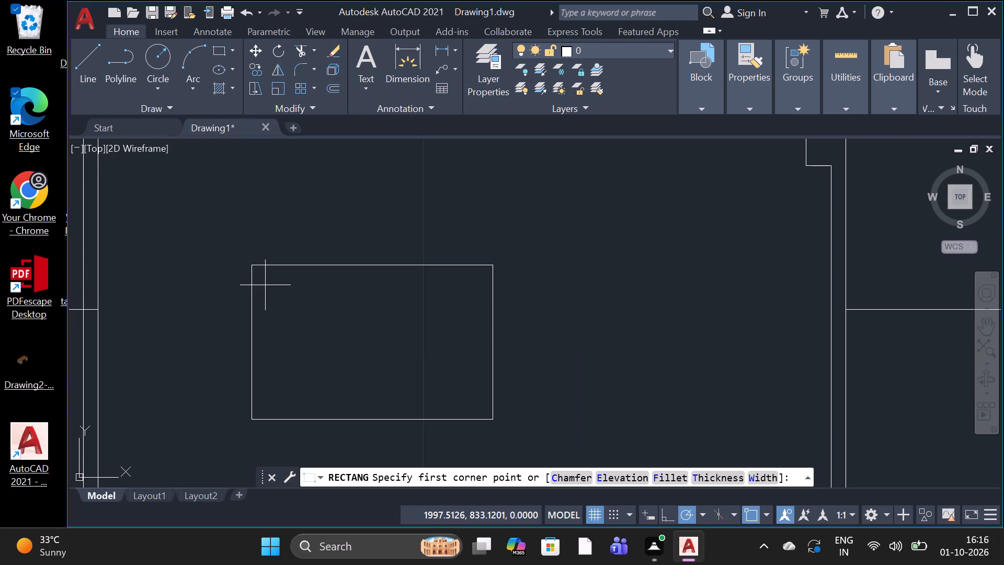
scroll(265, 282, "up", 2)
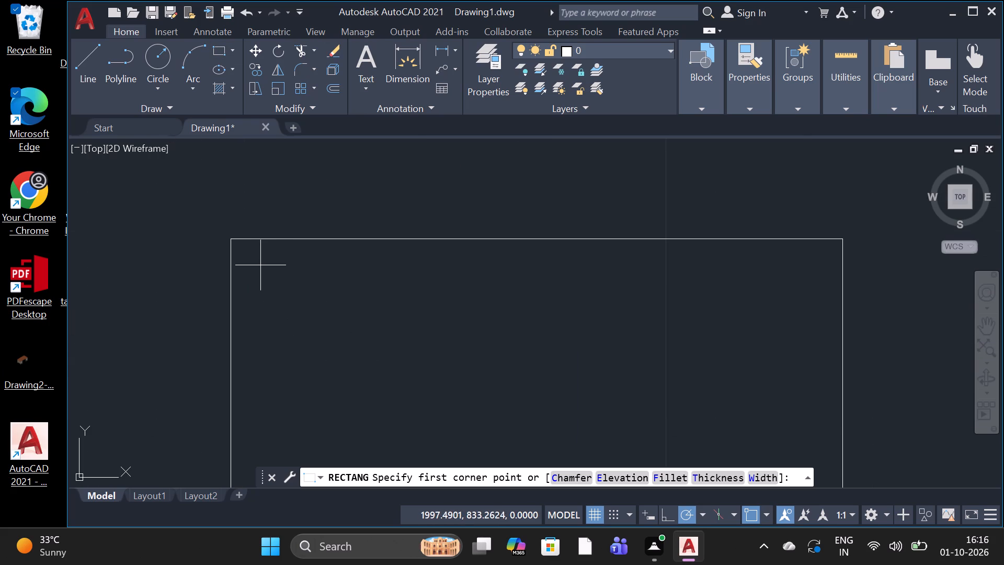
left_click(258, 261)
scroll(482, 387, "down", 2)
scroll(554, 394, "down", 3)
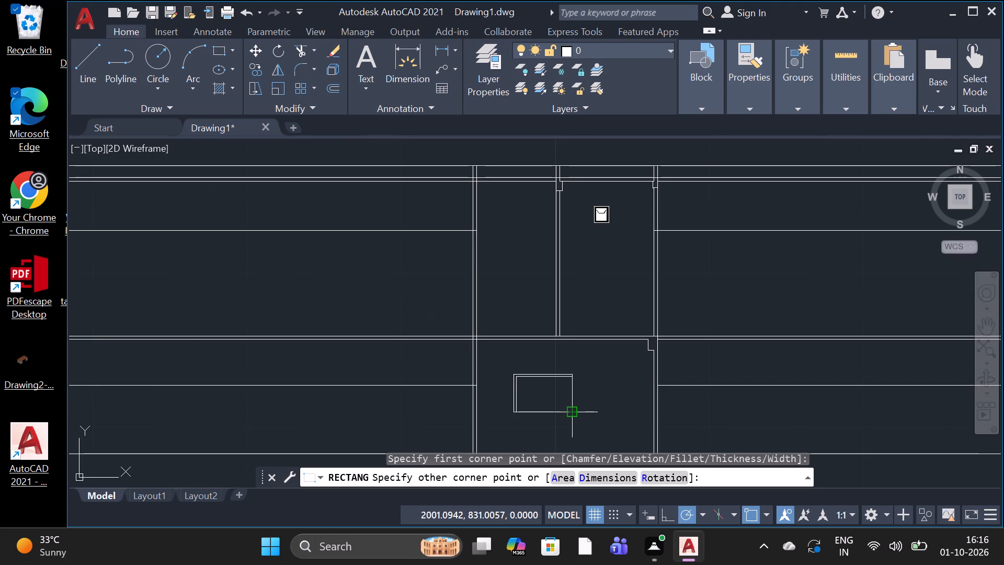
scroll(570, 408, "up", 2)
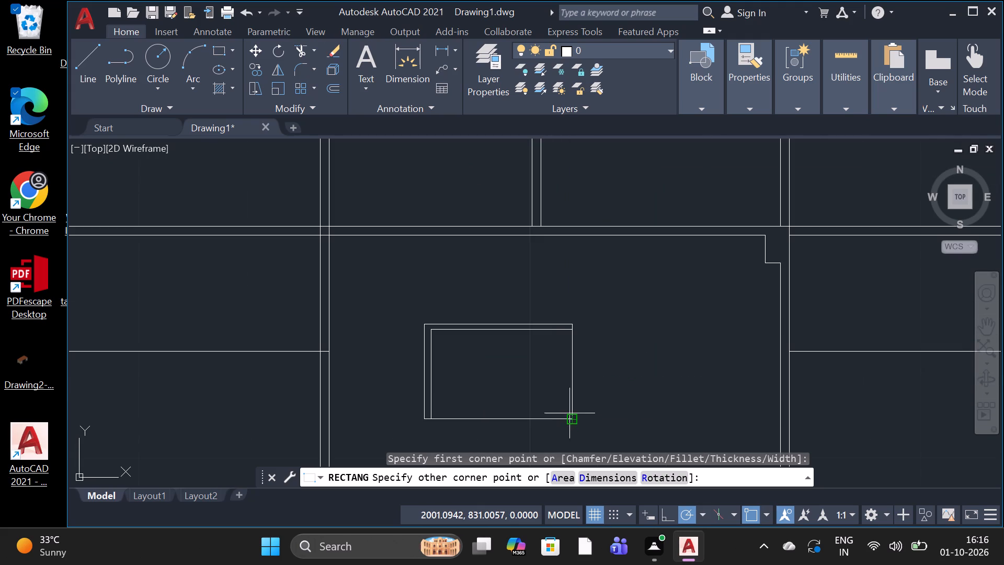
scroll(566, 411, "up", 2)
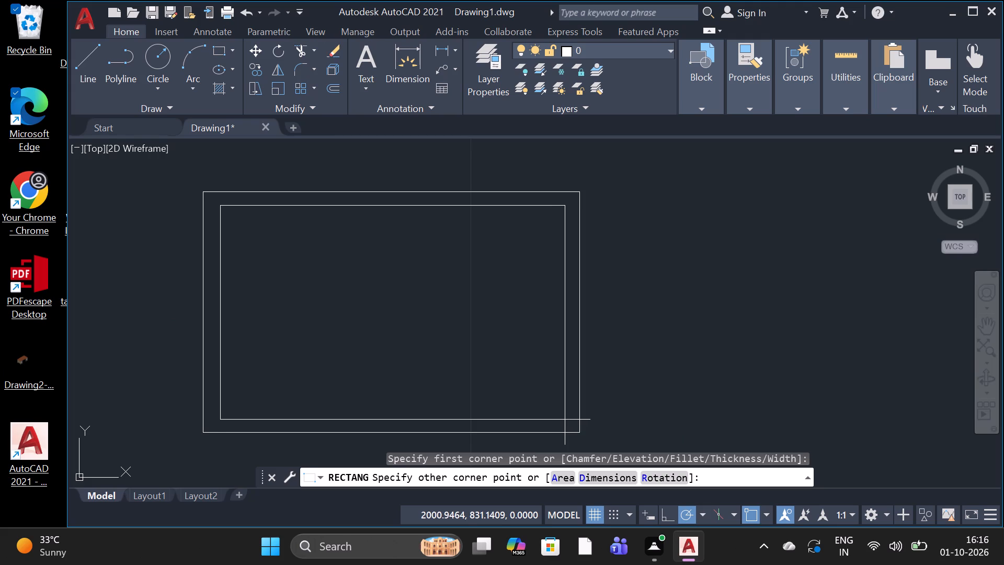
left_click(565, 420)
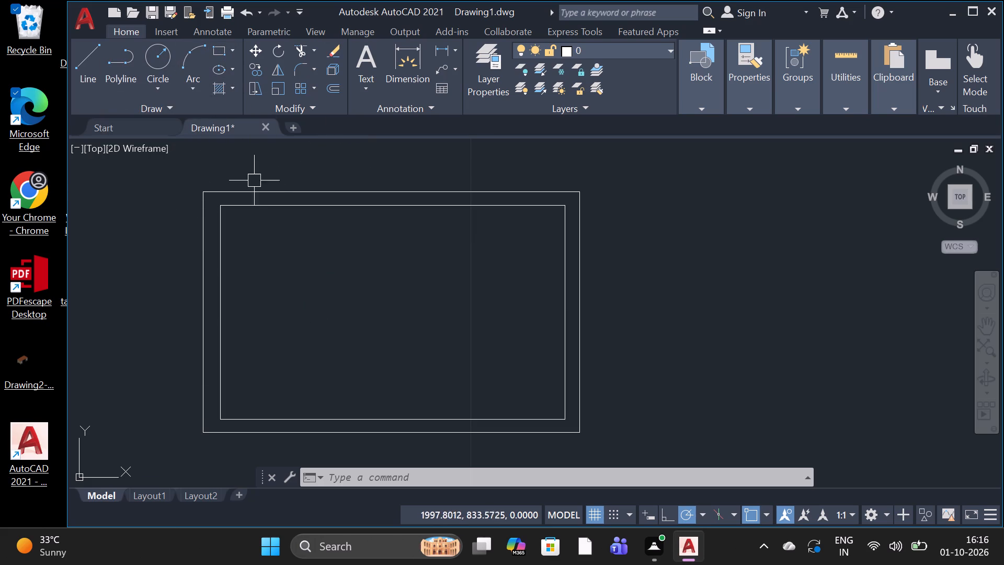
Draw a third rectangle about 3.2 wide and 1.9 high nested inside the second window rectangle.
left_click(215, 50)
scroll(263, 228, "up", 2)
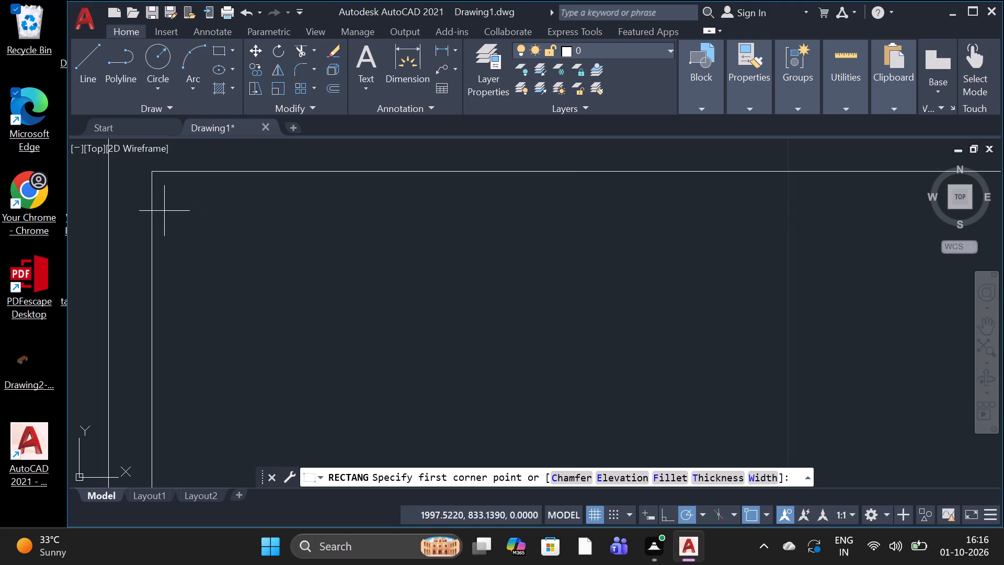
left_click(187, 207)
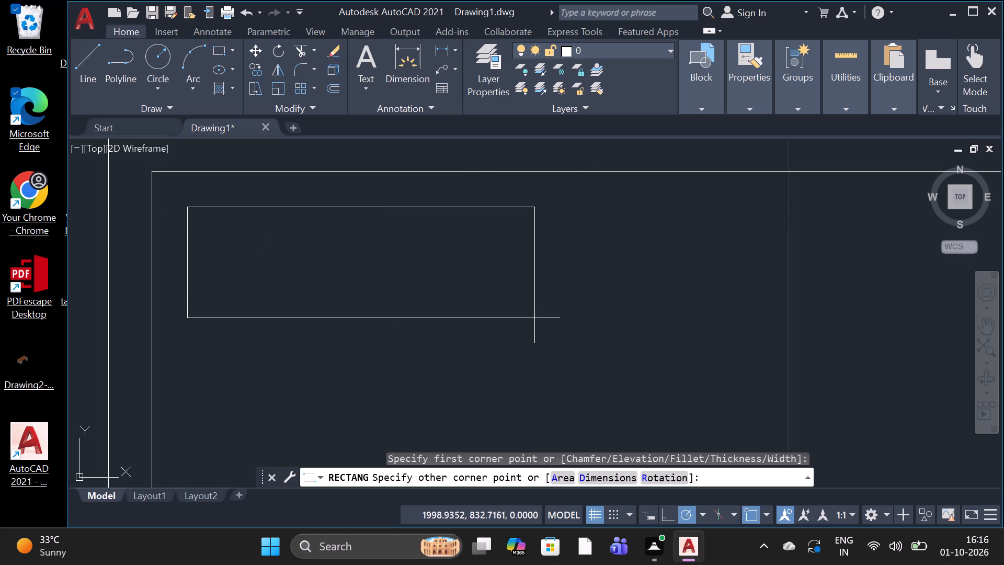
scroll(536, 318, "down", 2)
scroll(689, 341, "down", 1)
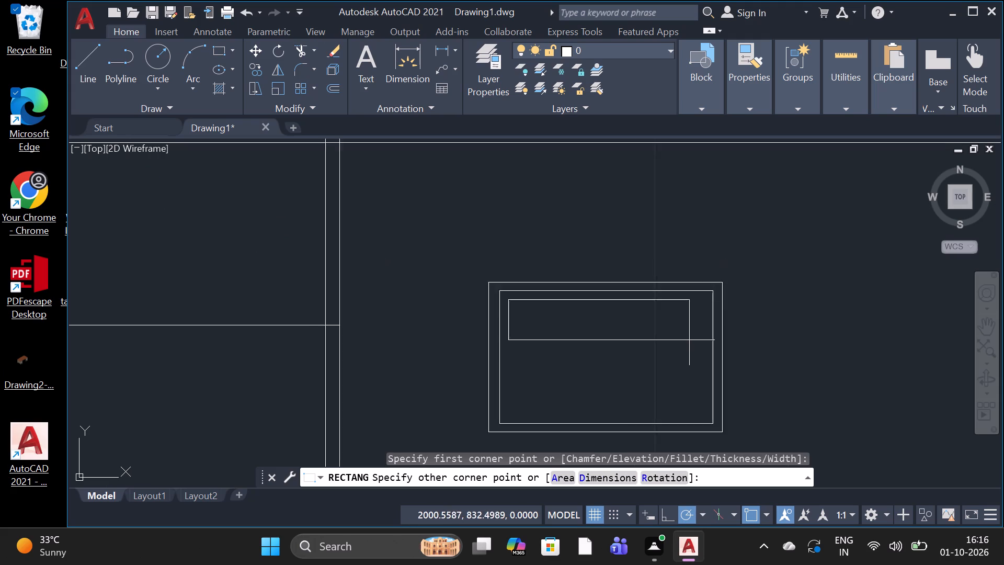
scroll(689, 340, "down", 1)
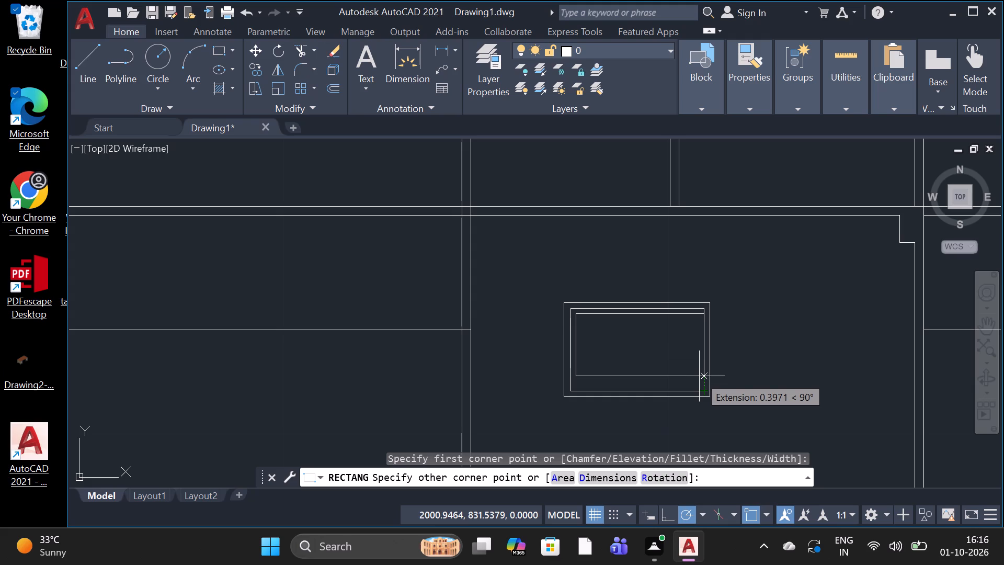
scroll(710, 386, "up", 1)
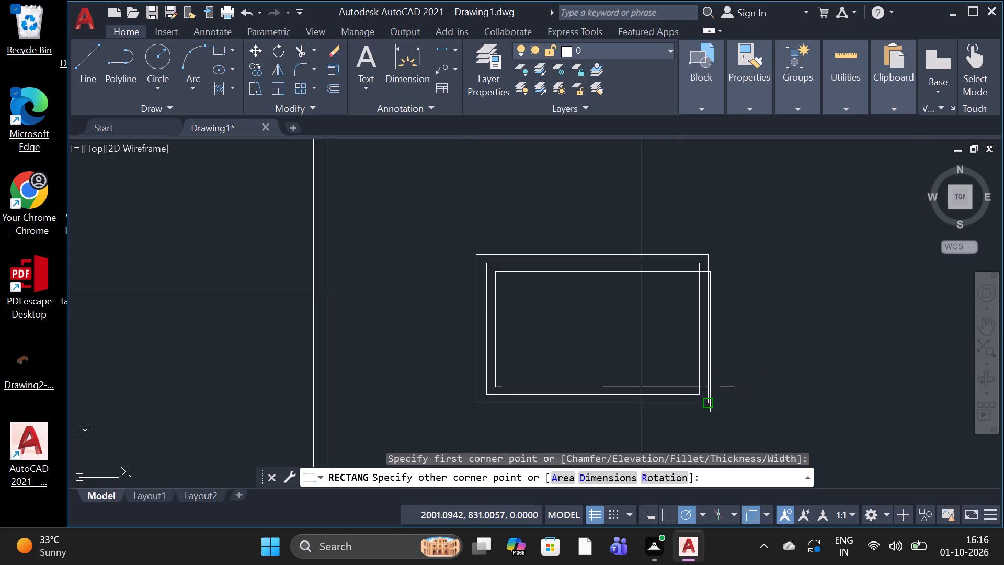
scroll(710, 387, "up", 1)
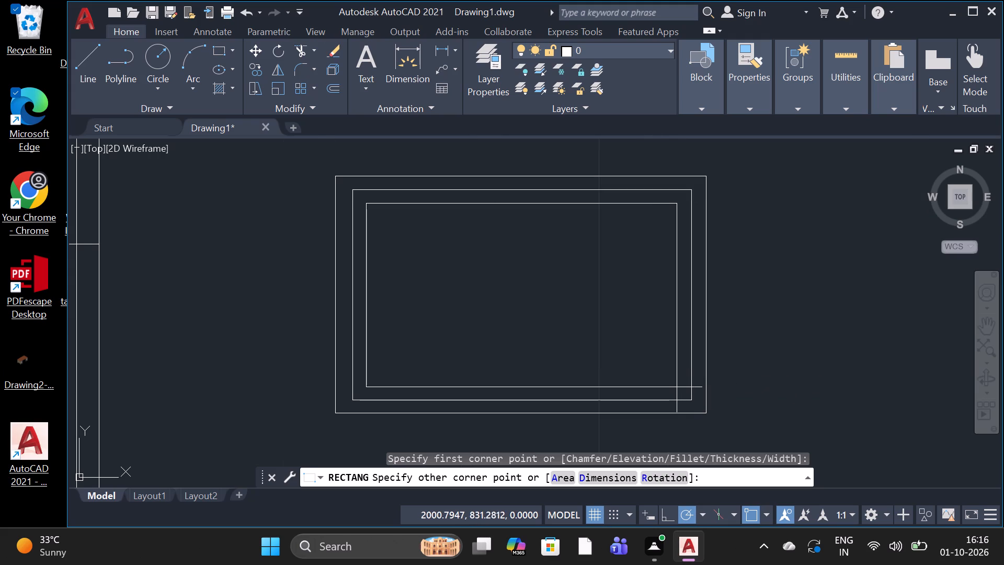
left_click(677, 387)
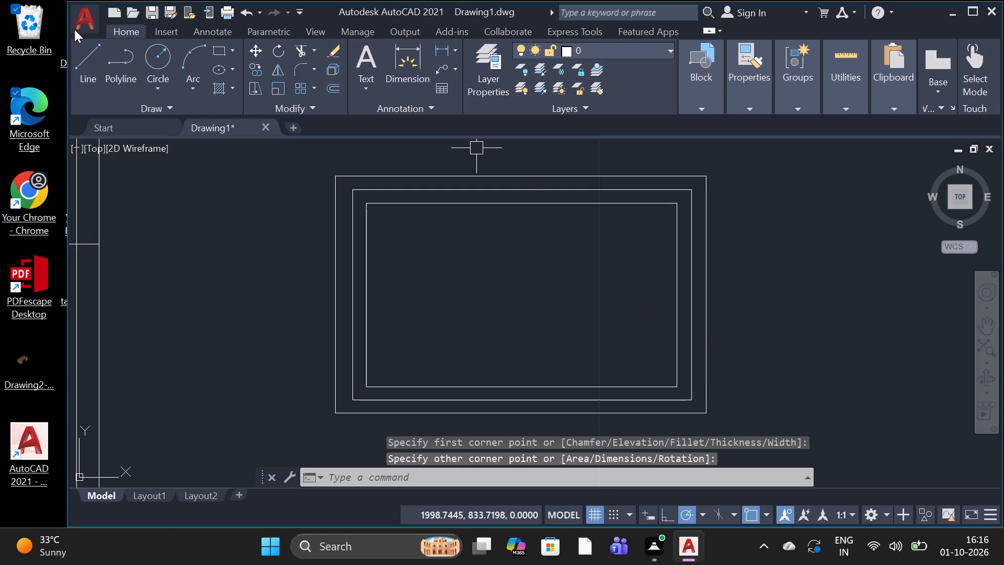
Draw a vertical line joining the midpoints of the innermost window rectangle's top and bottom edges.
left_click(76, 49)
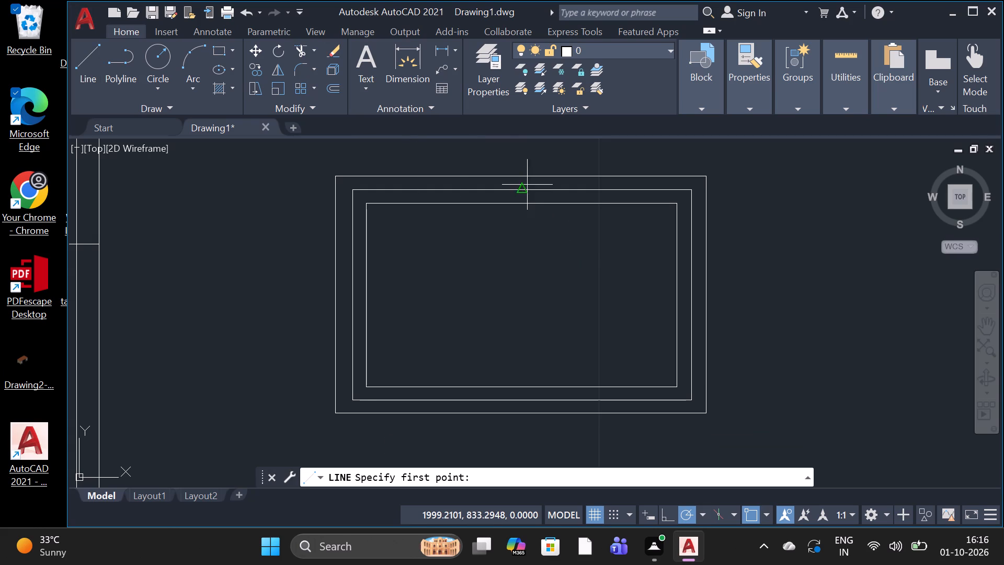
left_click(524, 201)
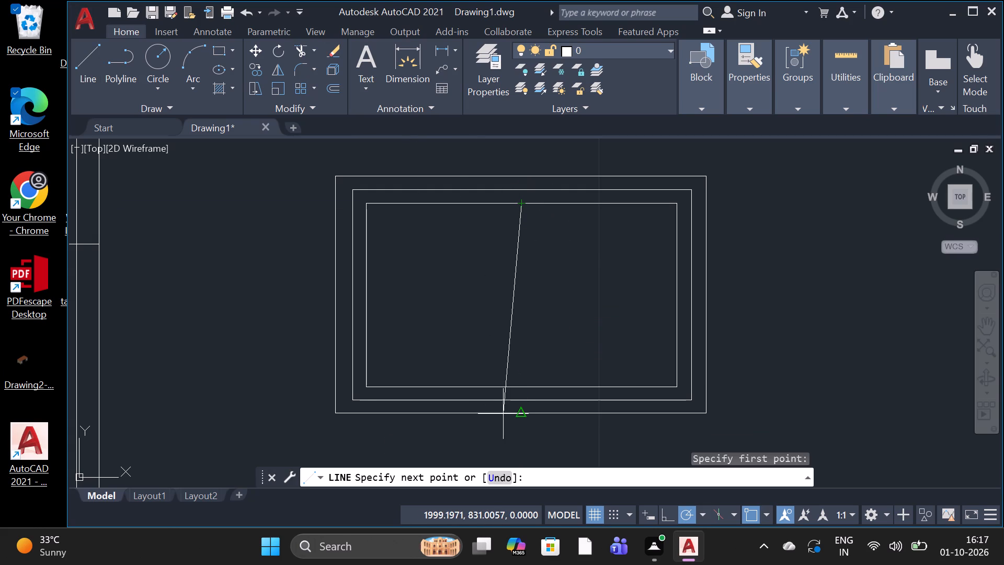
left_click(525, 386)
key("space")
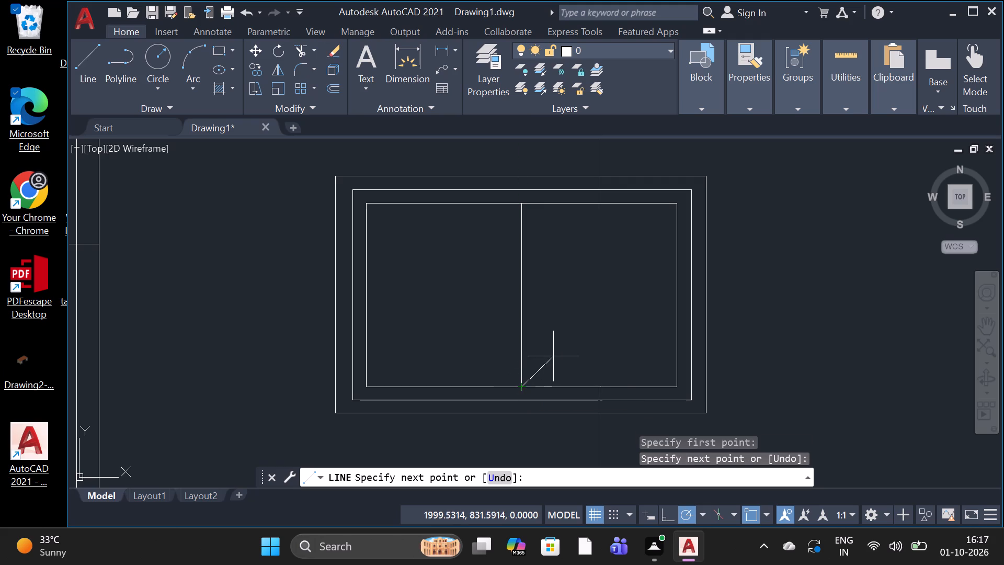
Offset the window's vertical centre line 0.23 to the right to form the mullion.
key("o")
key("space")
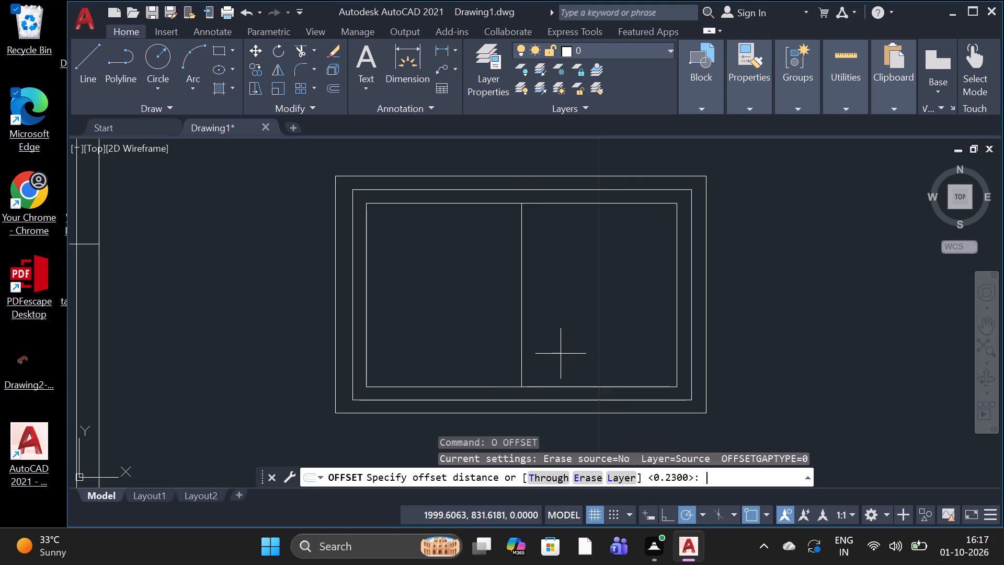
key("space")
left_click(526, 342)
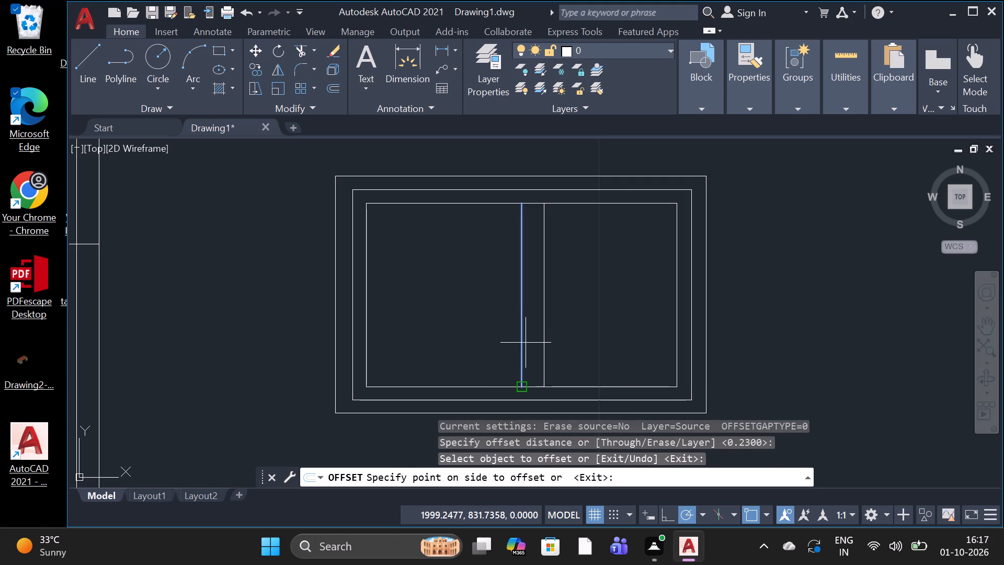
left_click(533, 329)
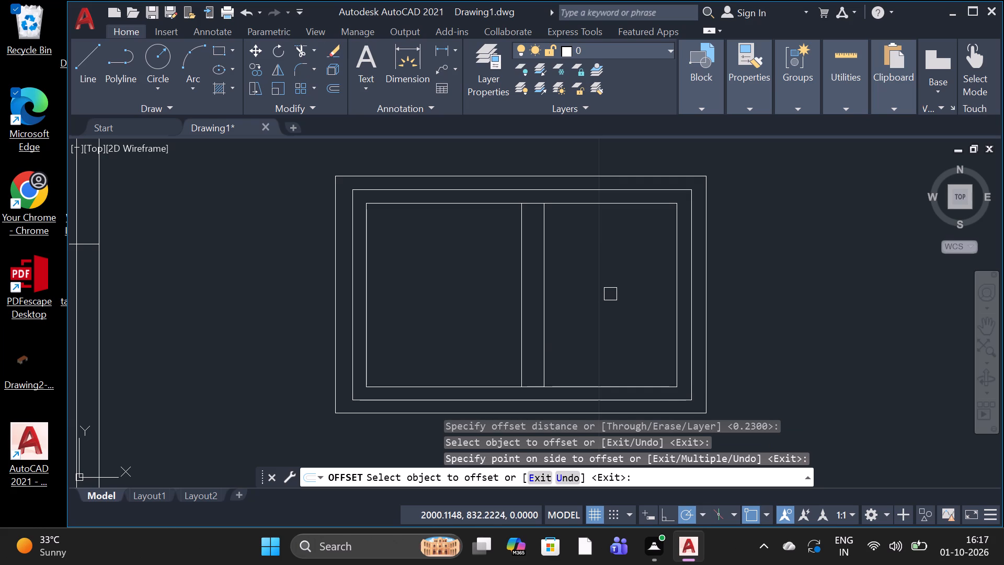
type("TR")
key("space")
key("space")
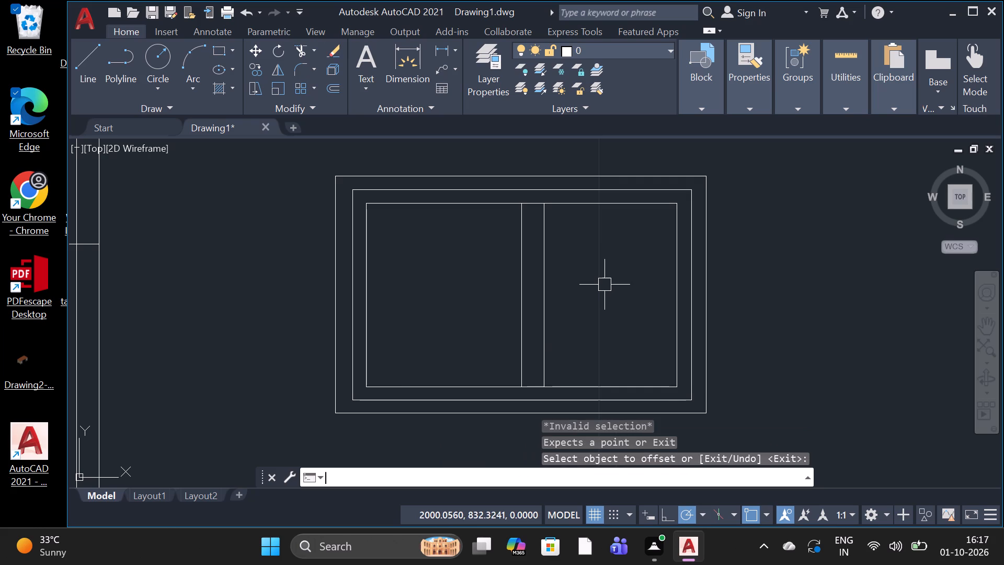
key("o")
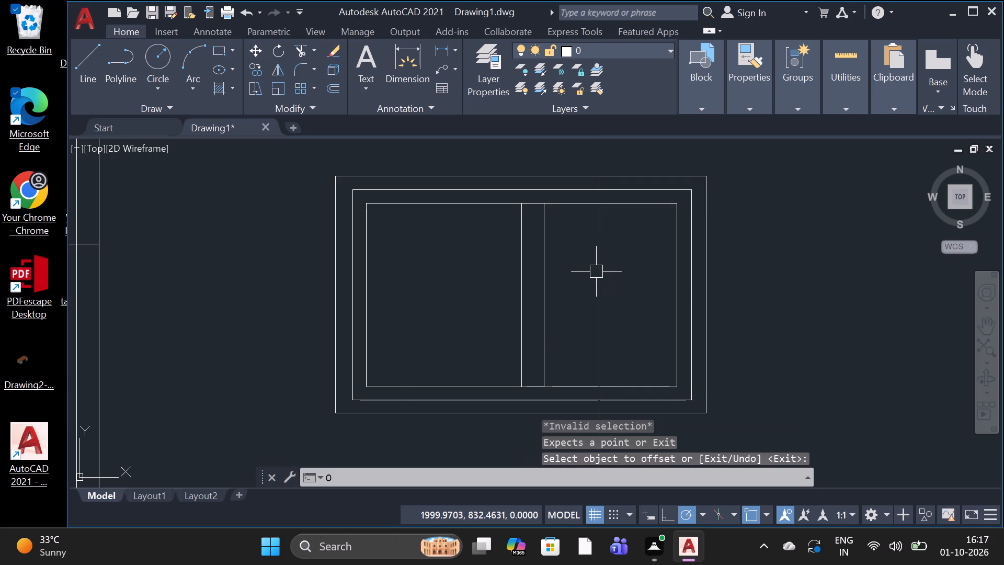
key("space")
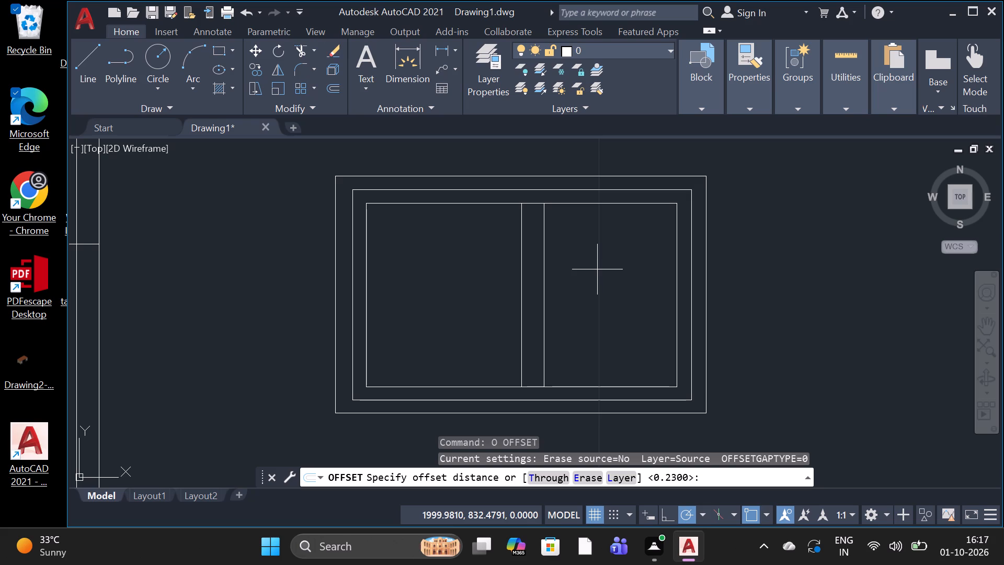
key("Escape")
Trim the innermost window rectangle's top and bottom edges between the two mullion lines, leaving two separate panes.
type("TR")
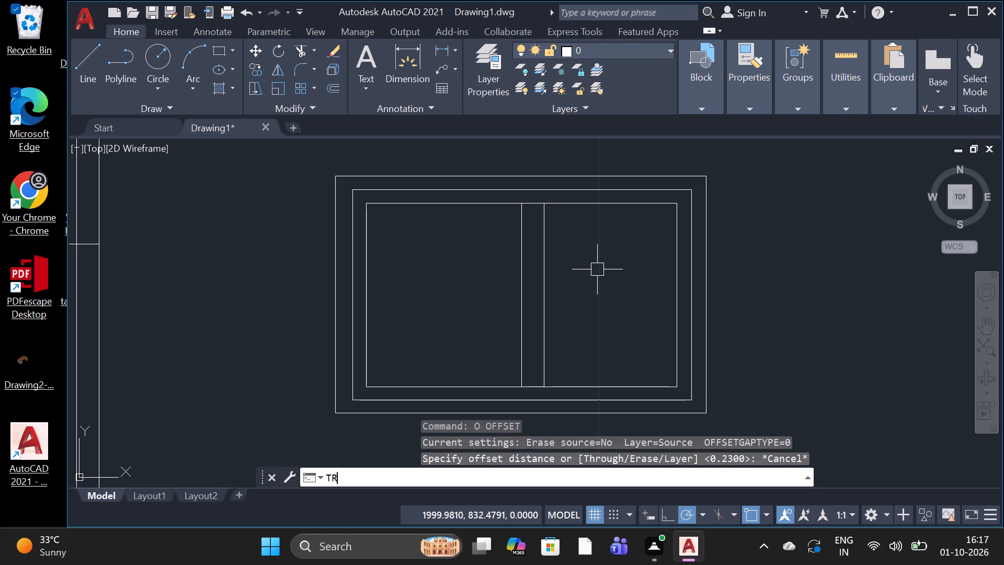
key("space")
key("space")
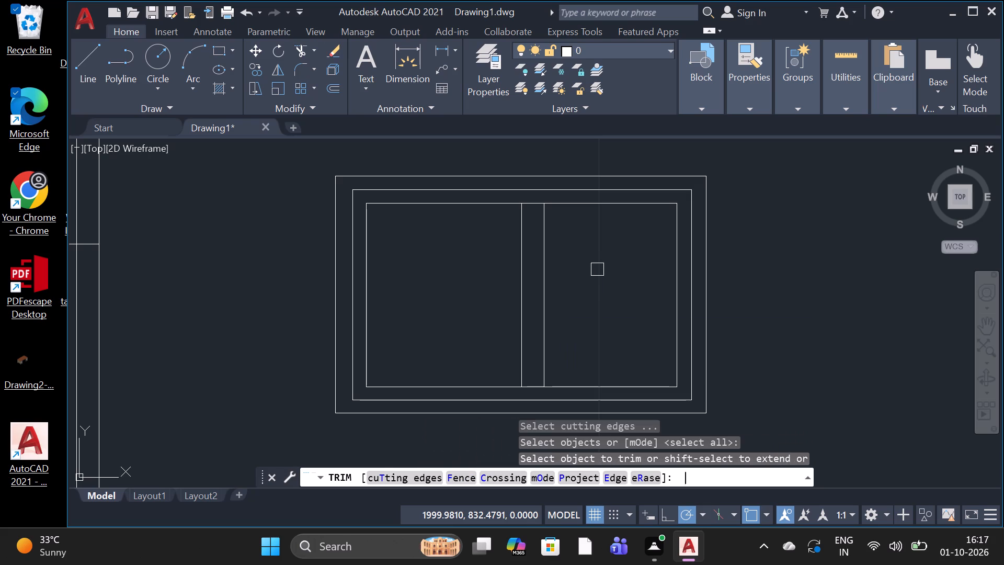
scroll(539, 216, "up", 2)
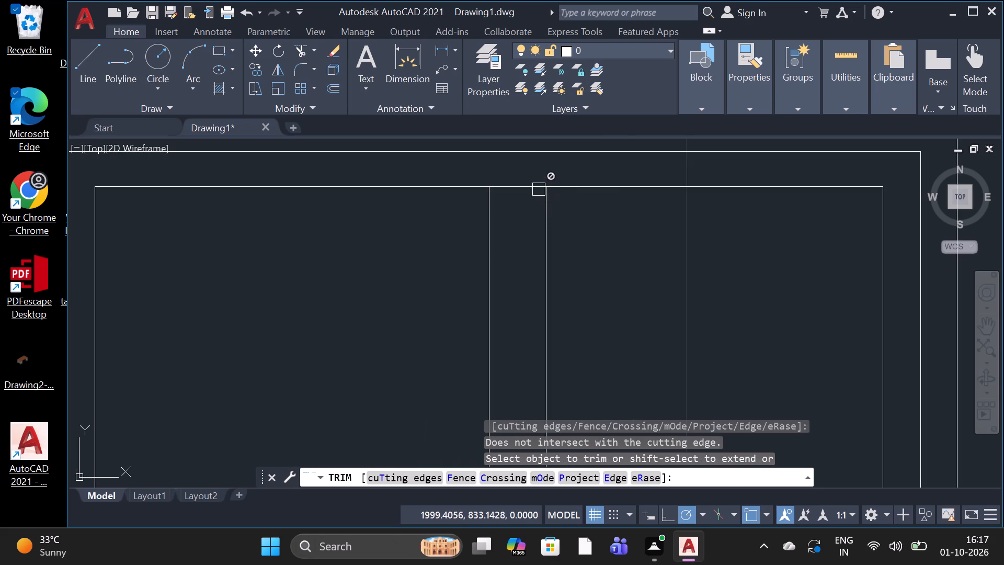
left_click(521, 193)
scroll(523, 197, "down", 3)
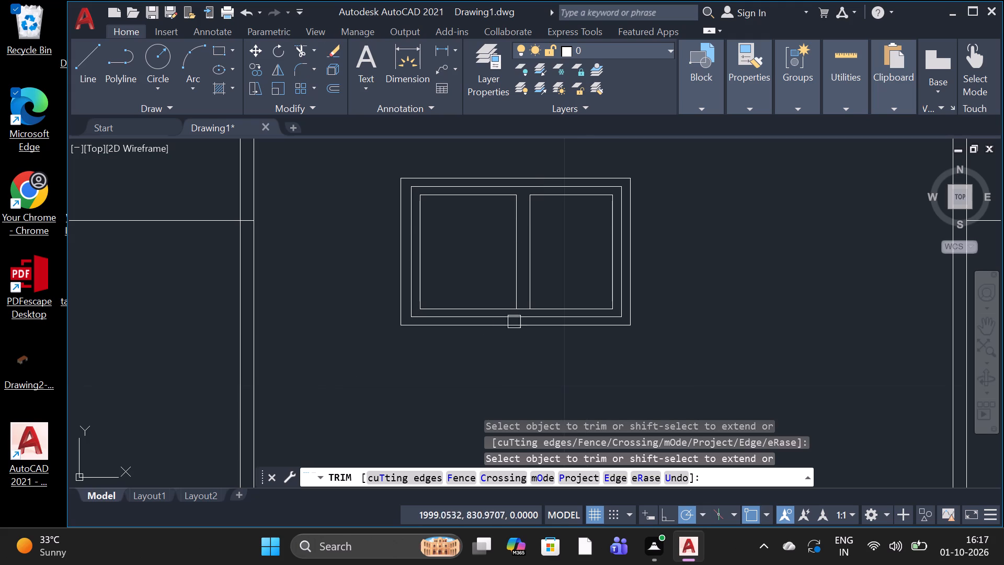
scroll(538, 315, "up", 4)
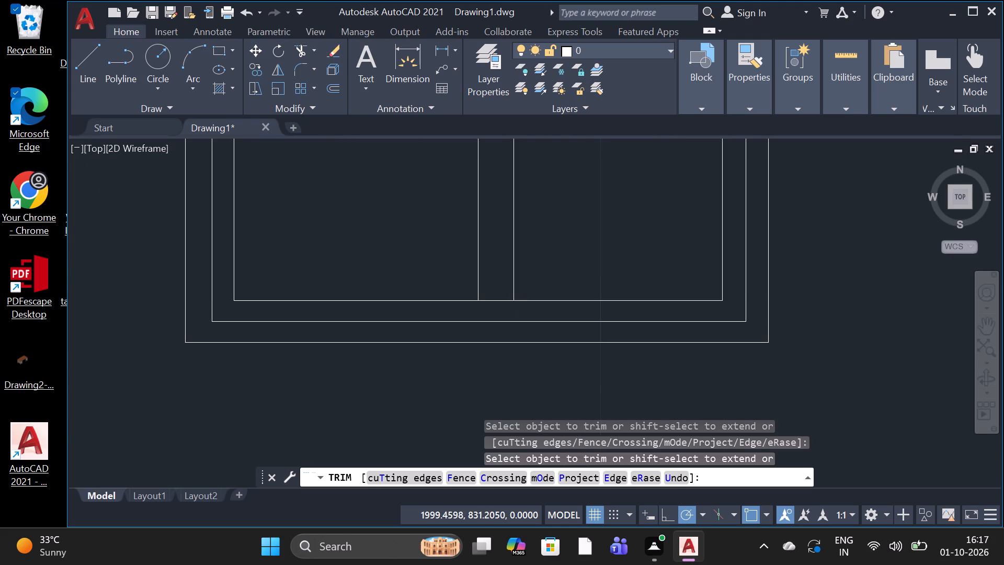
scroll(517, 311, "up", 1)
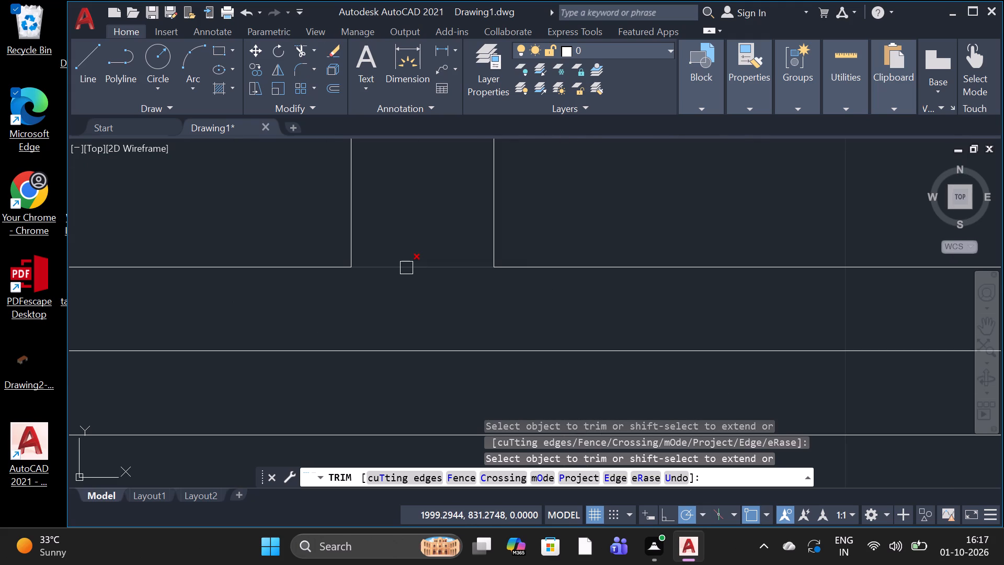
left_click(406, 268)
scroll(406, 266, "down", 8)
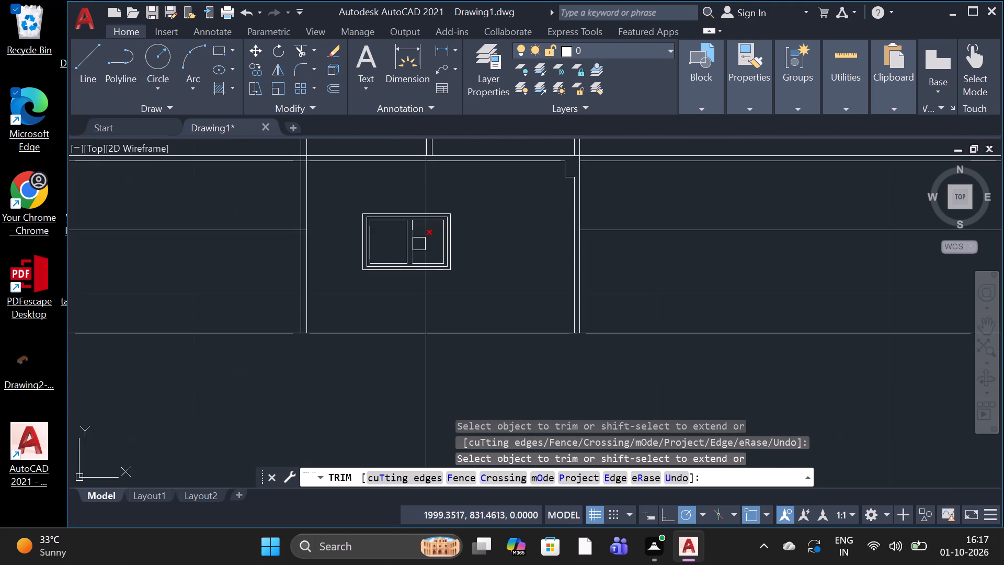
scroll(428, 190, "up", 3)
scroll(428, 190, "down", 1)
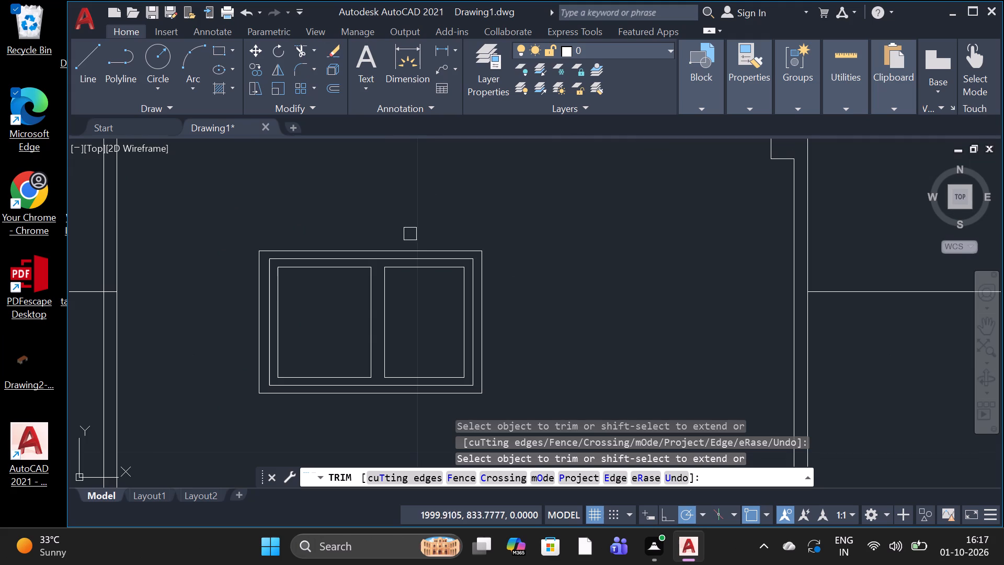
scroll(375, 344, "up", 1)
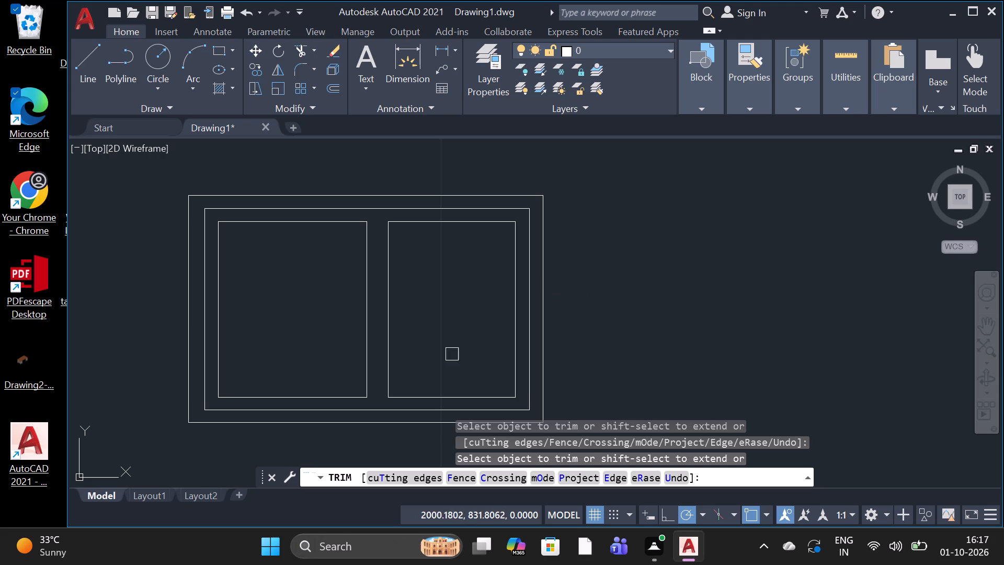
scroll(402, 317, "down", 2)
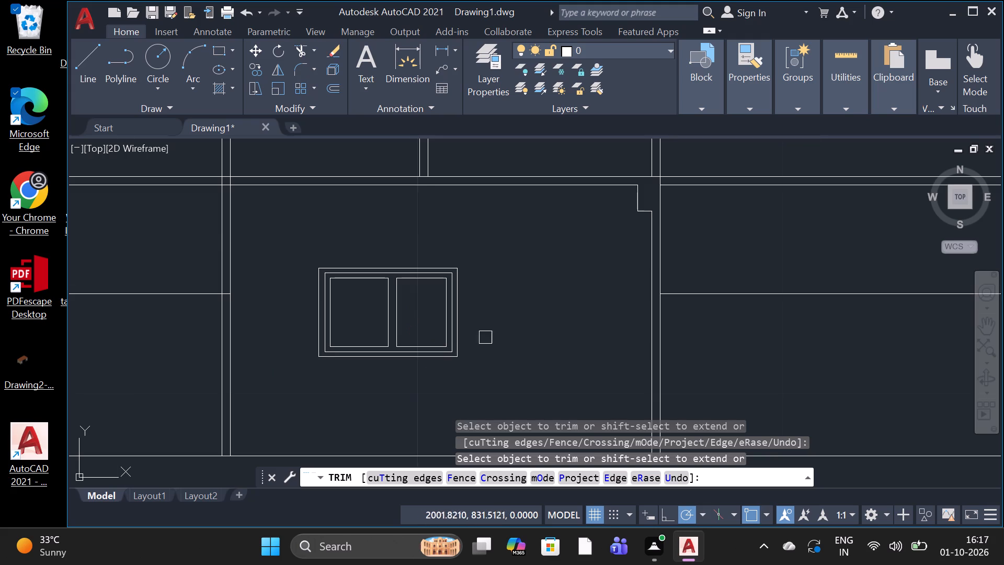
scroll(492, 334, "up", 2)
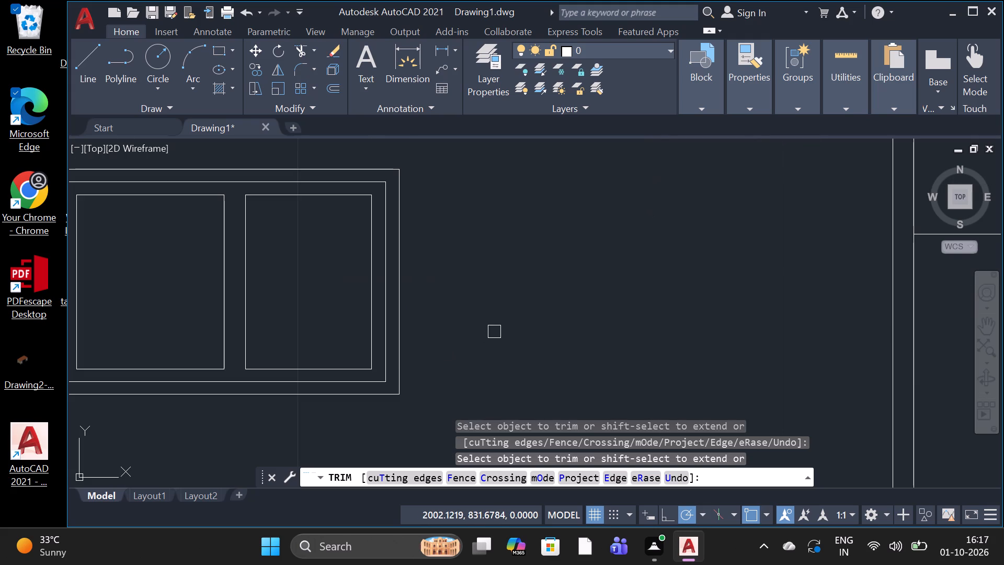
scroll(493, 330, "down", 1)
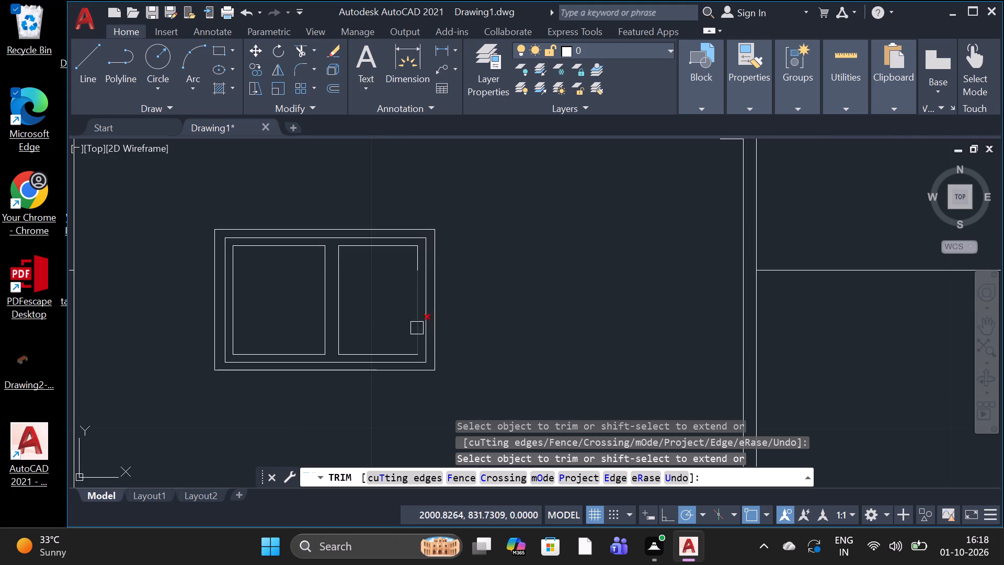
key("Escape")
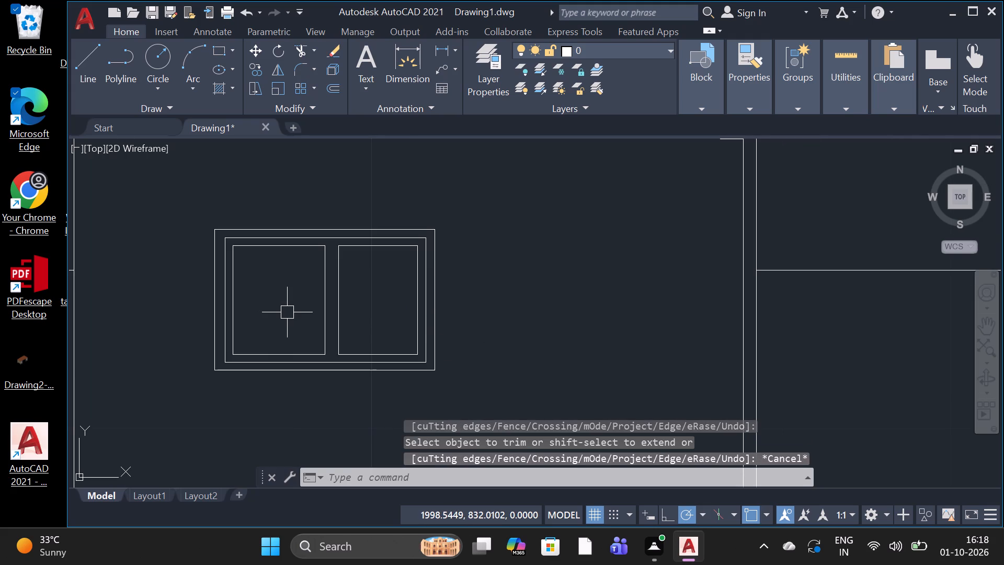
Hatch both window panes with a solid fill in light grey index colour 9.
key("h")
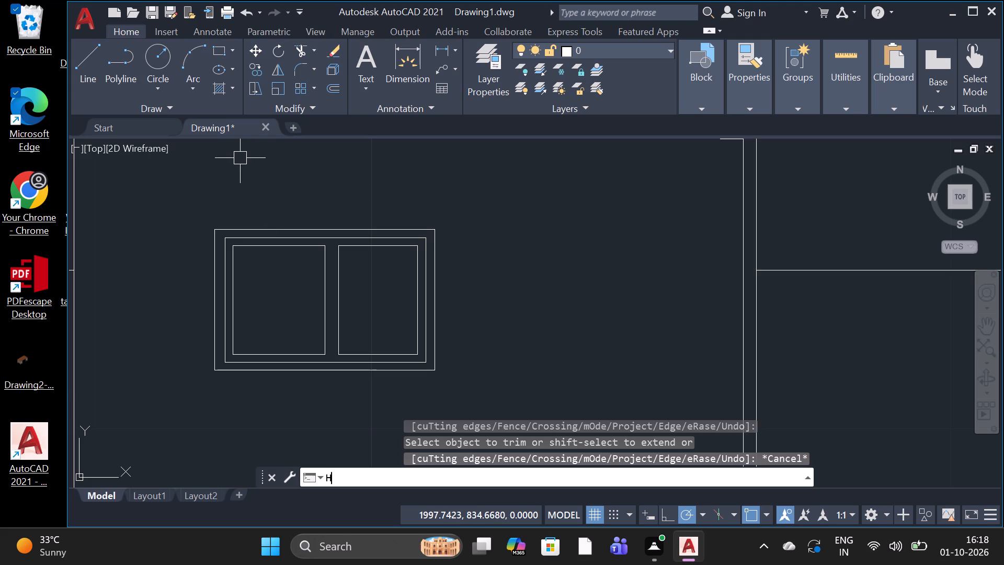
key("space")
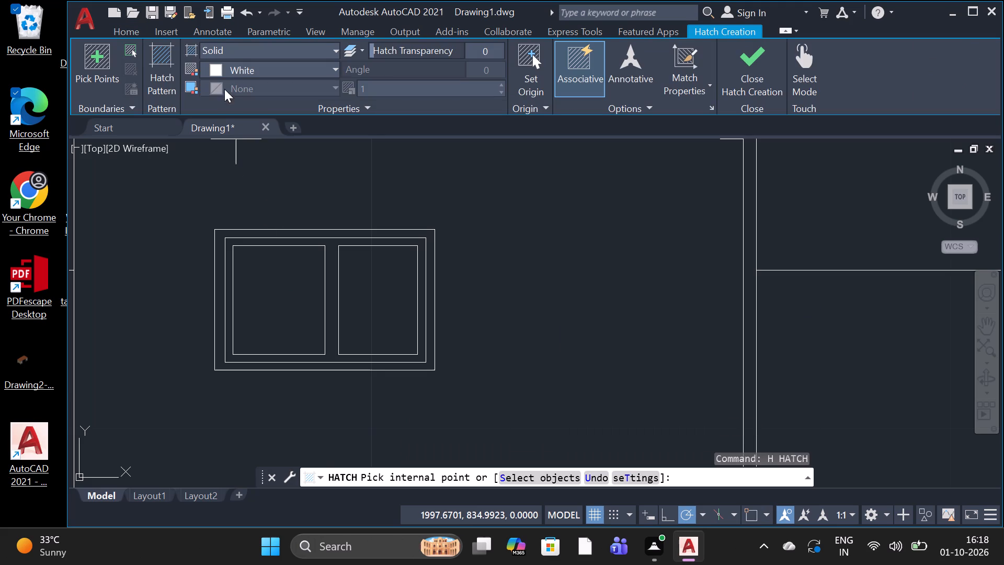
left_click(245, 69)
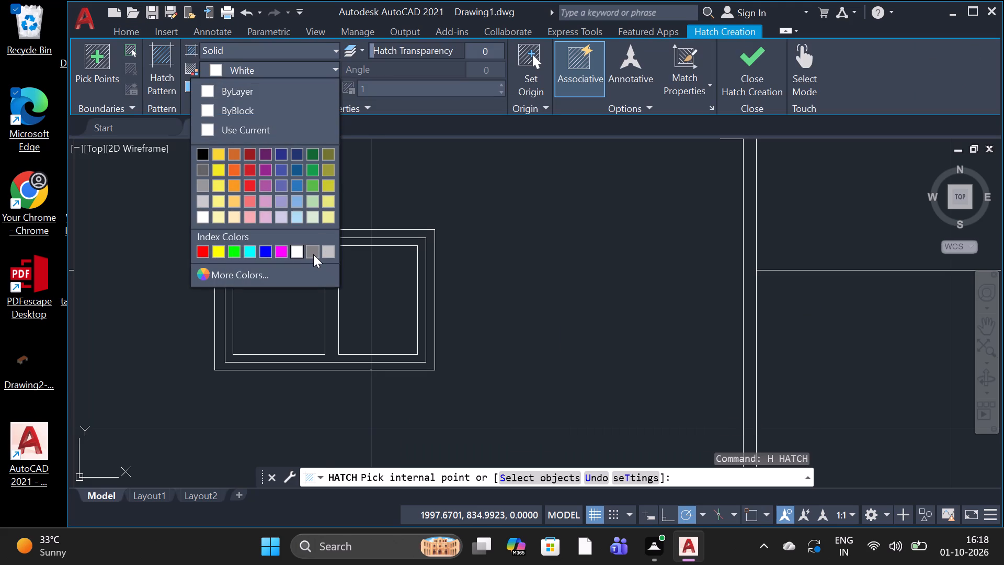
left_click(326, 255)
left_click(358, 314)
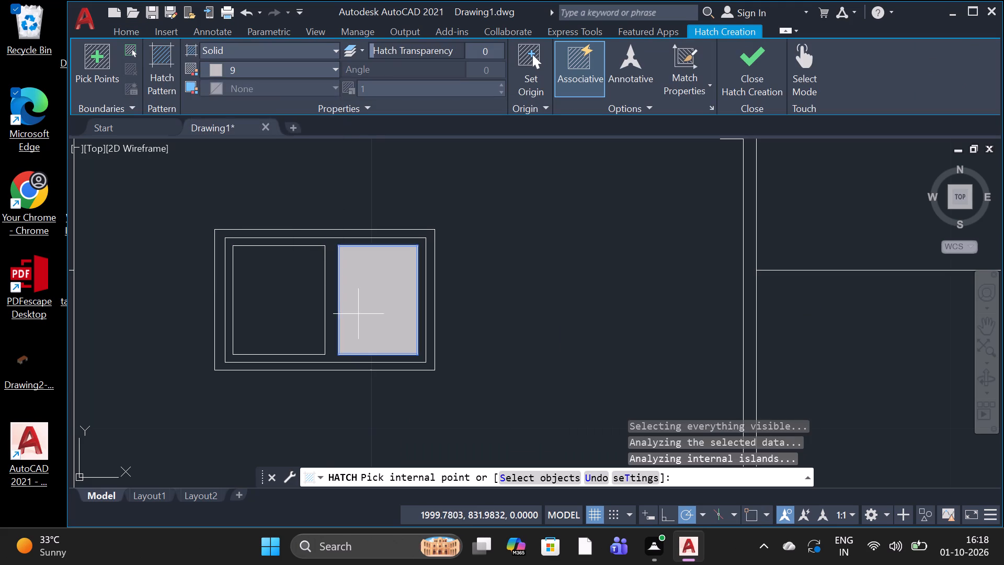
left_click(295, 311)
key("space")
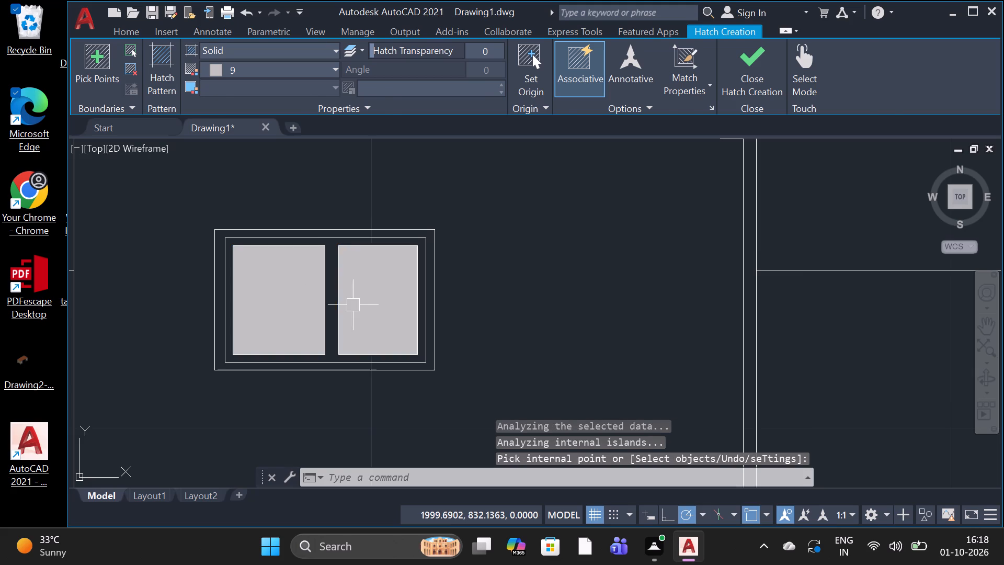
Hatch the inner window frame and mullion around the panes with a solid black 0,0,0 fill.
scroll(382, 313, "down", 4)
scroll(463, 327, "up", 1)
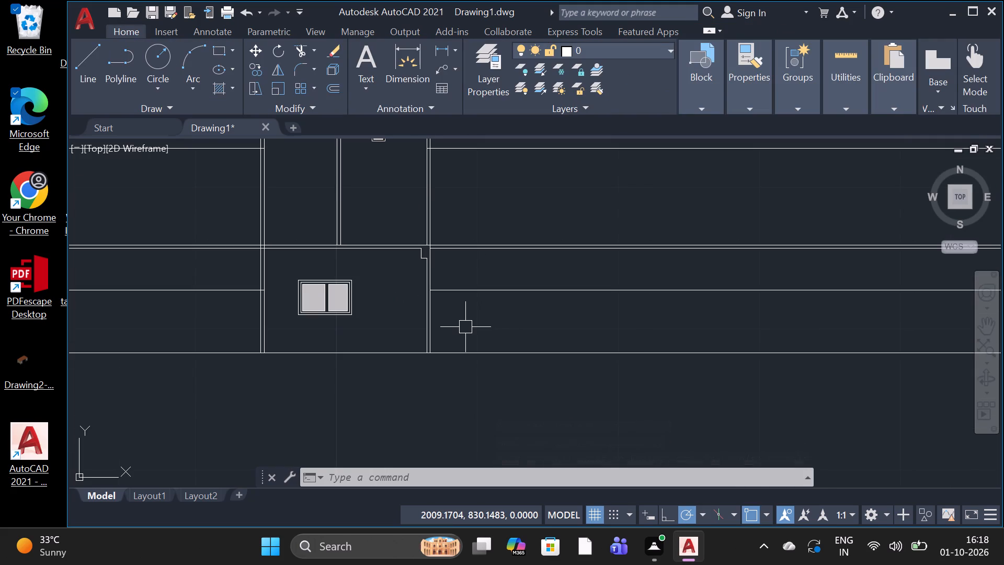
key("h")
key("space")
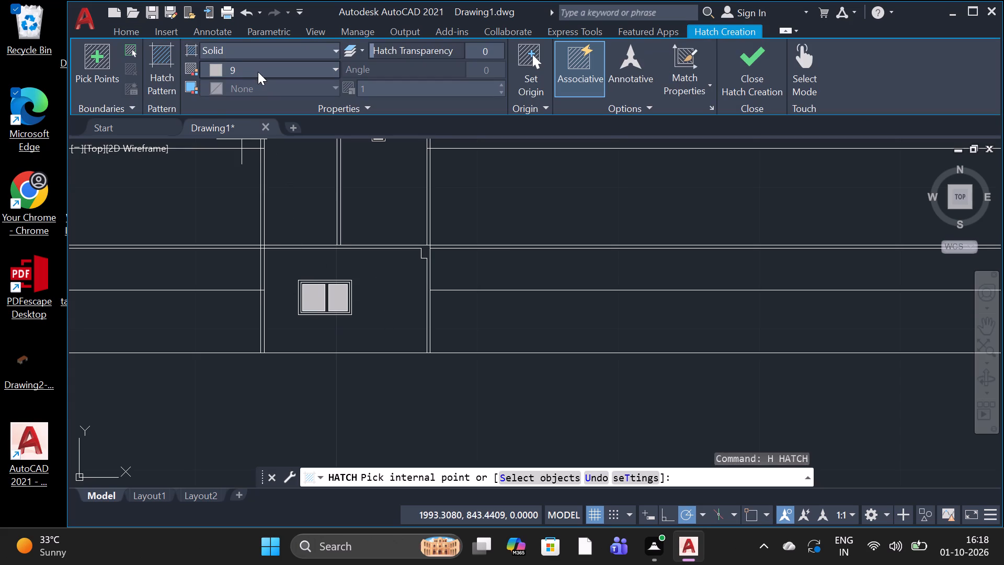
left_click(259, 71)
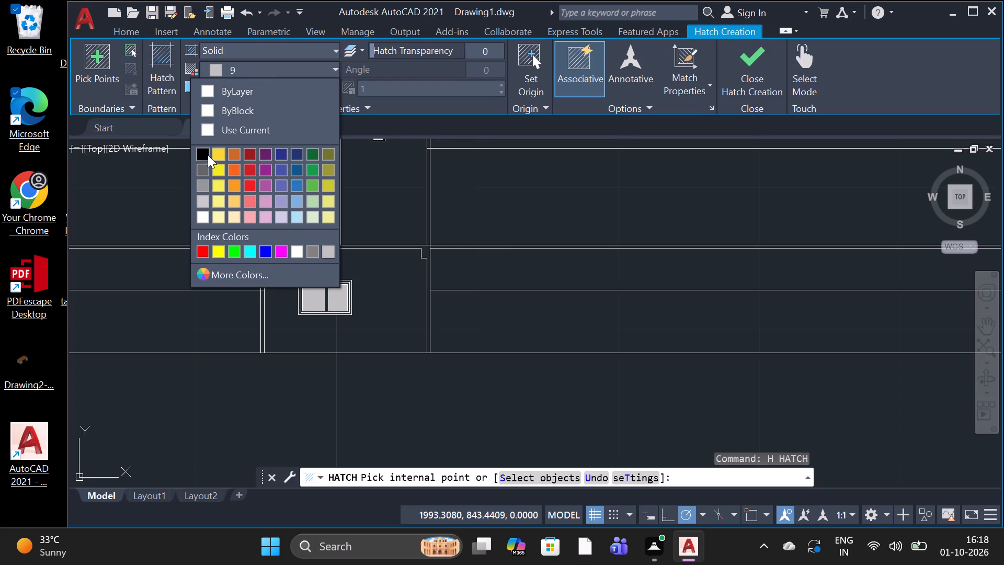
left_click(206, 150)
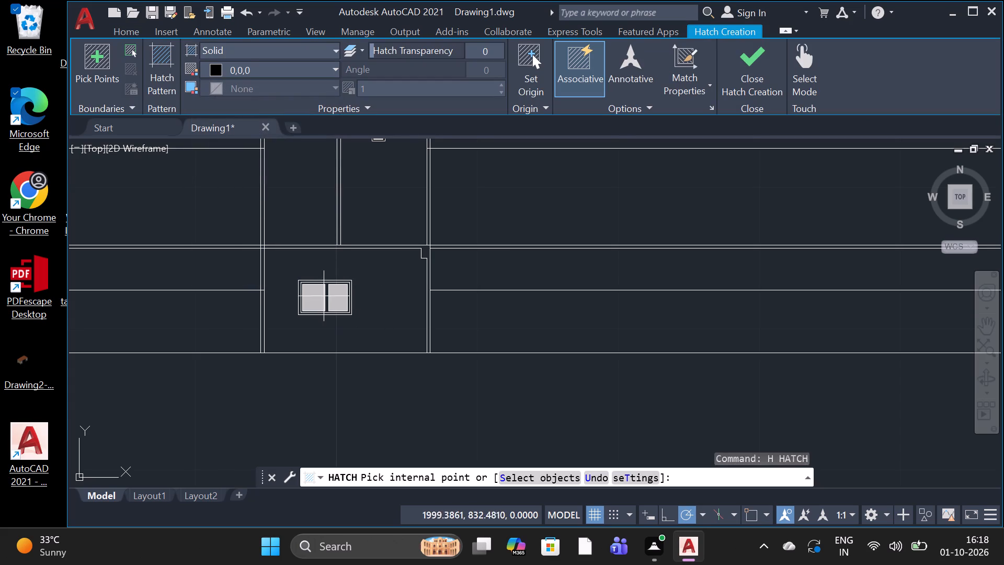
scroll(332, 289, "up", 3)
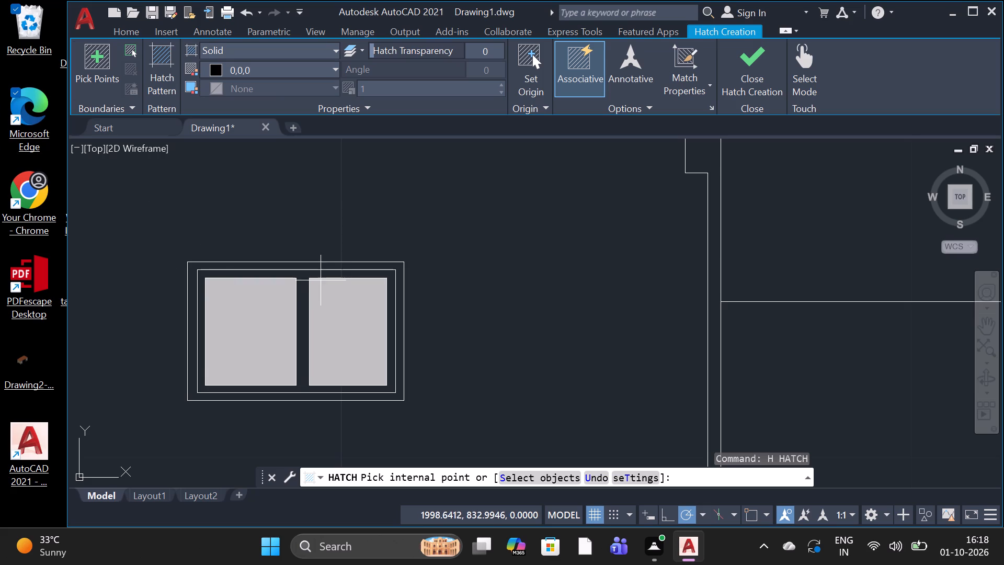
left_click(305, 304)
key("space")
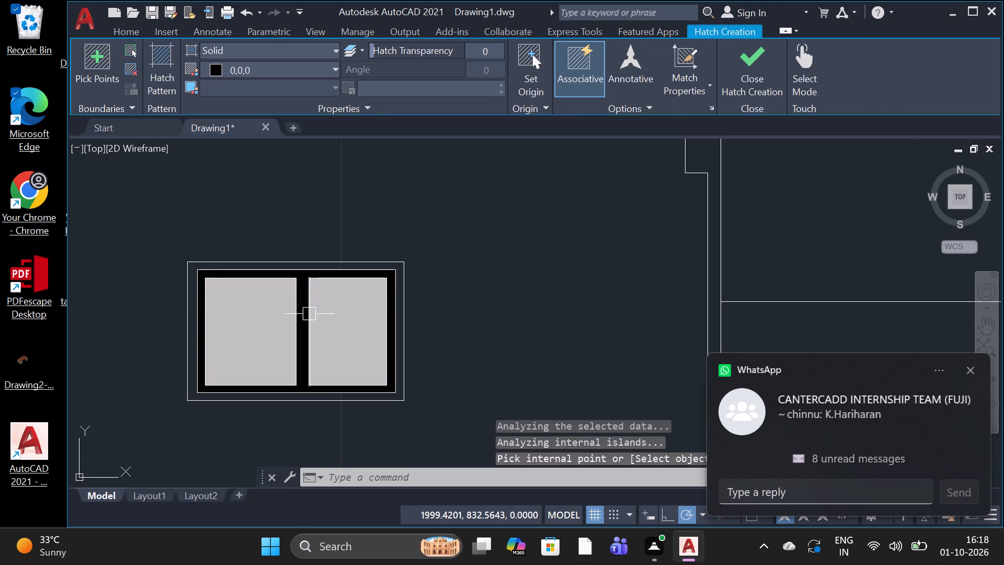
Hatch the outer window frame band with a solid fill in grey index colour 8.
type("H")
key("space")
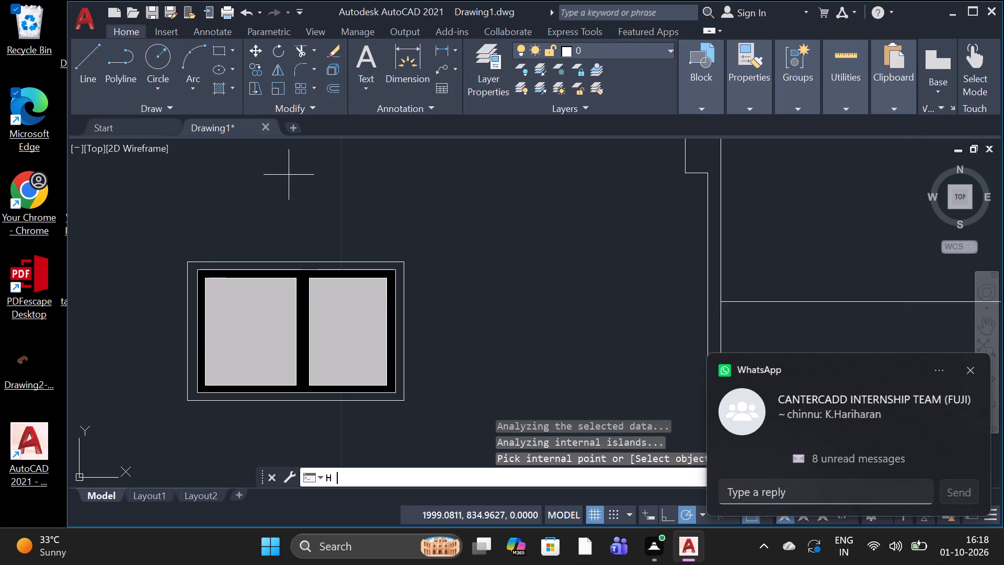
left_click(228, 64)
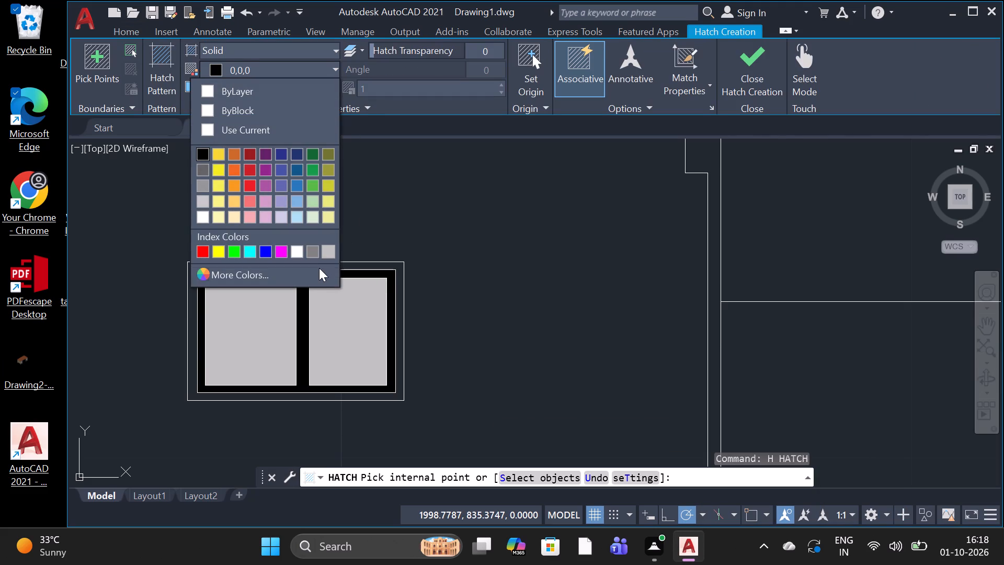
left_click(318, 256)
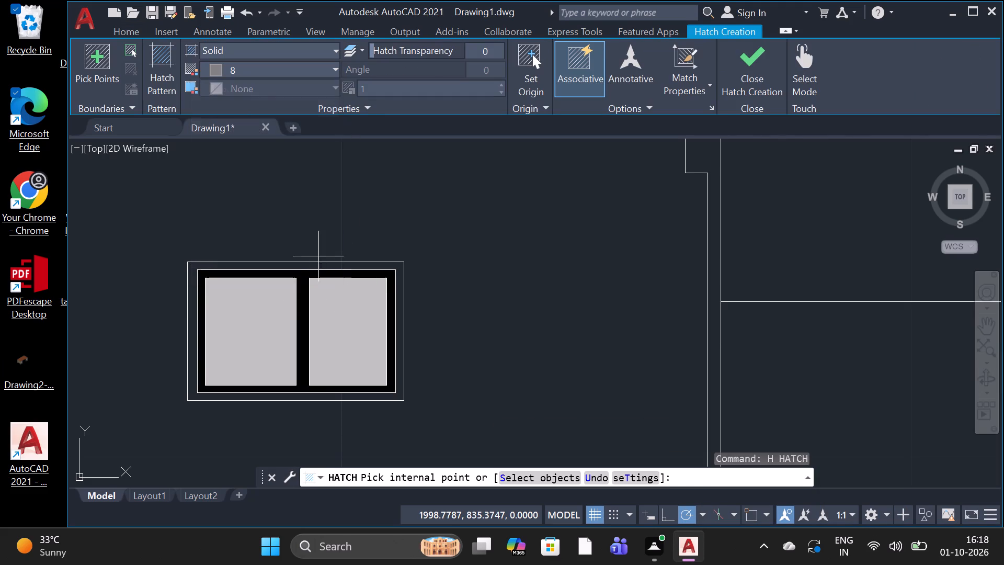
left_click(349, 264)
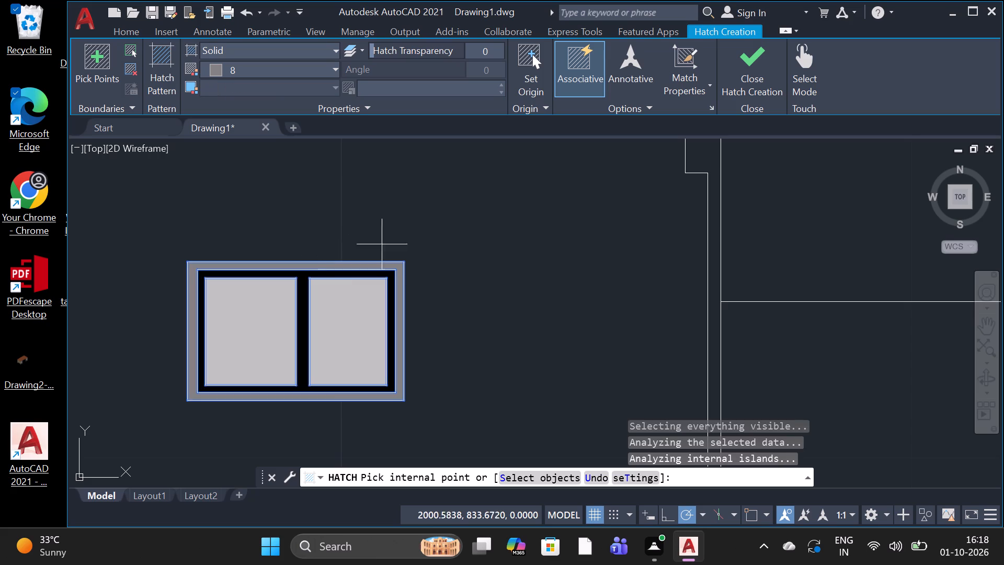
key("space")
scroll(397, 241, "down", 2)
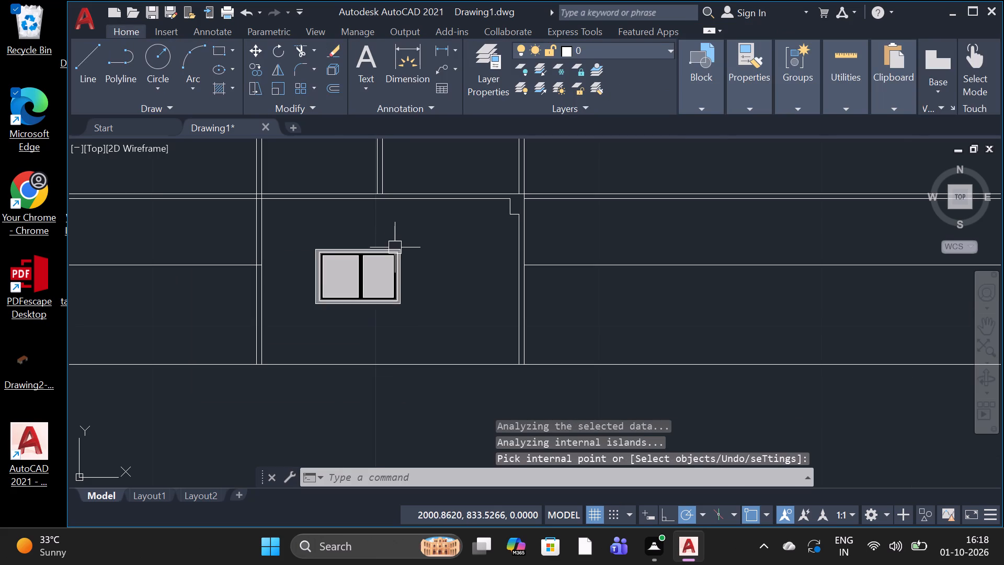
Draw a circle with a radius of about 0.34 near the centre of the window's left pane.
scroll(398, 245, "up", 1)
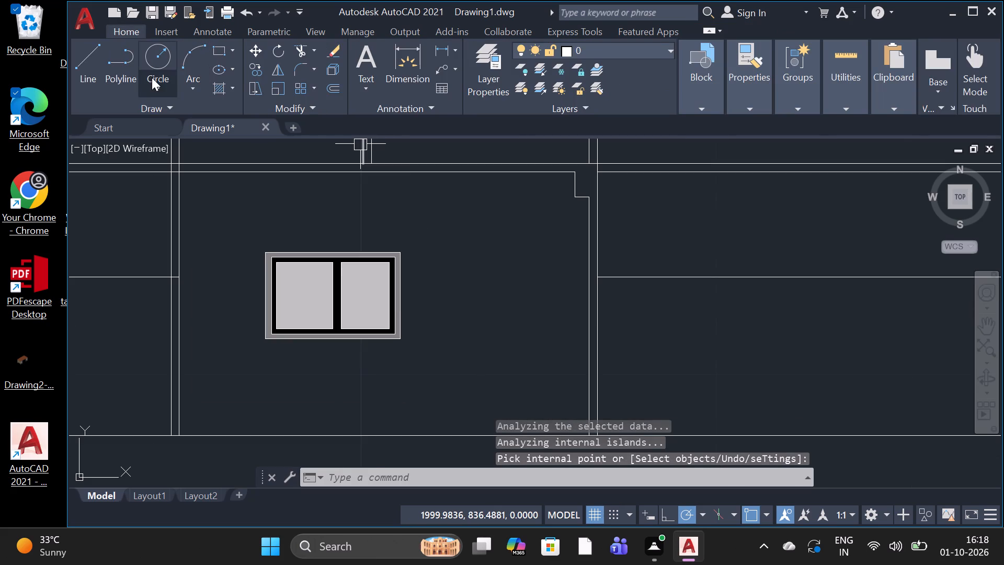
left_click(156, 68)
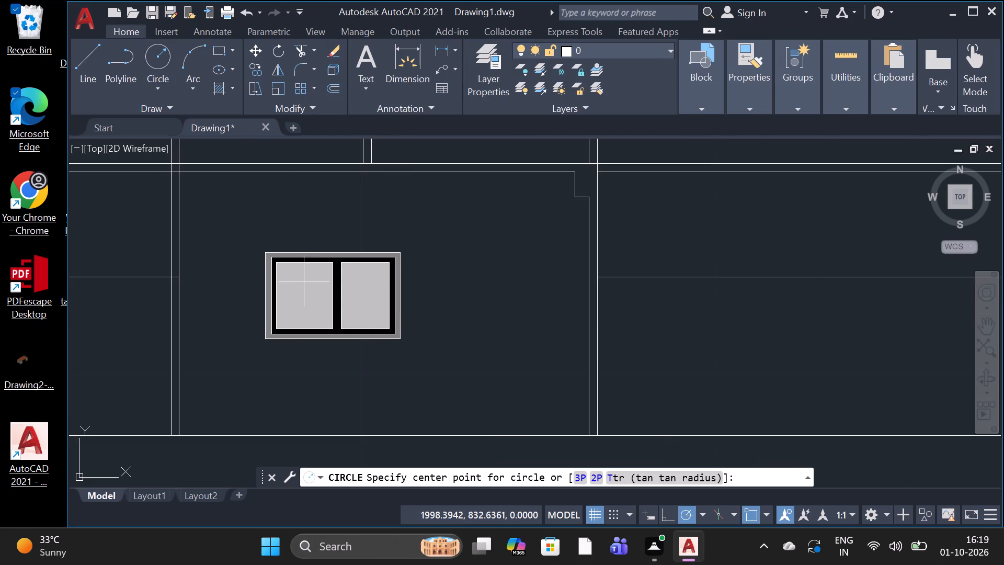
left_click(303, 292)
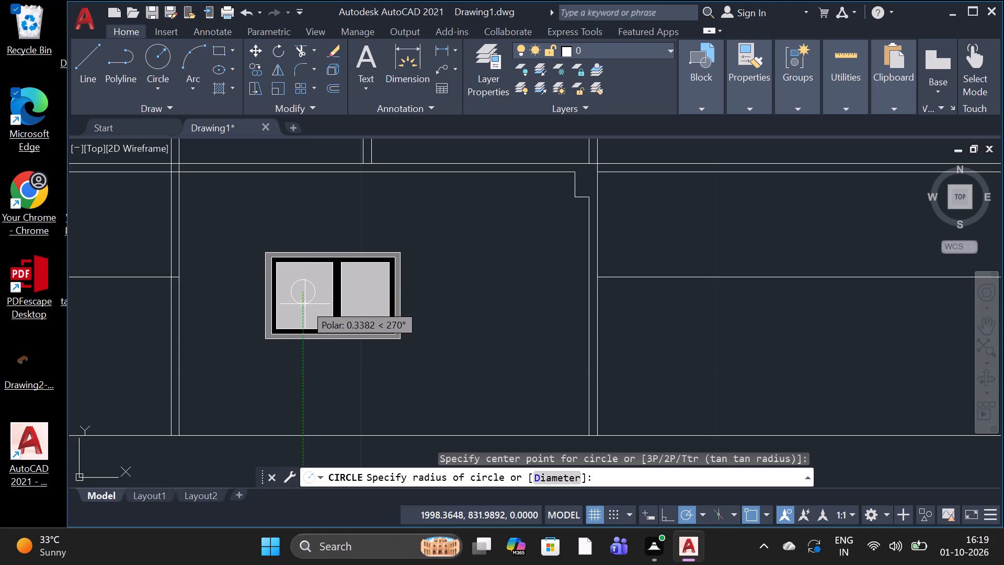
left_click(305, 304)
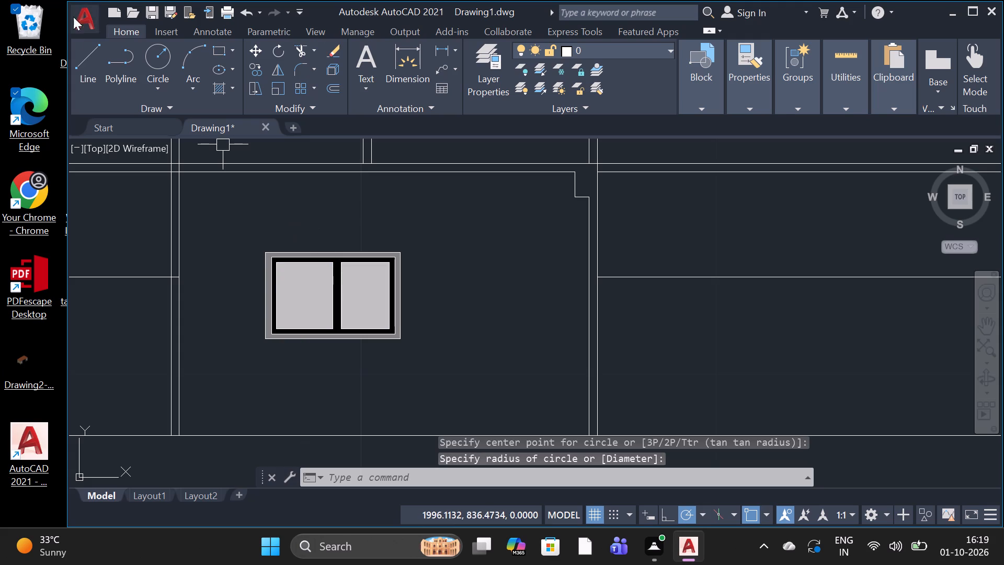
Draw another circle of about 0.34 radius centred on the first circle's centre in the left pane.
left_click(169, 67)
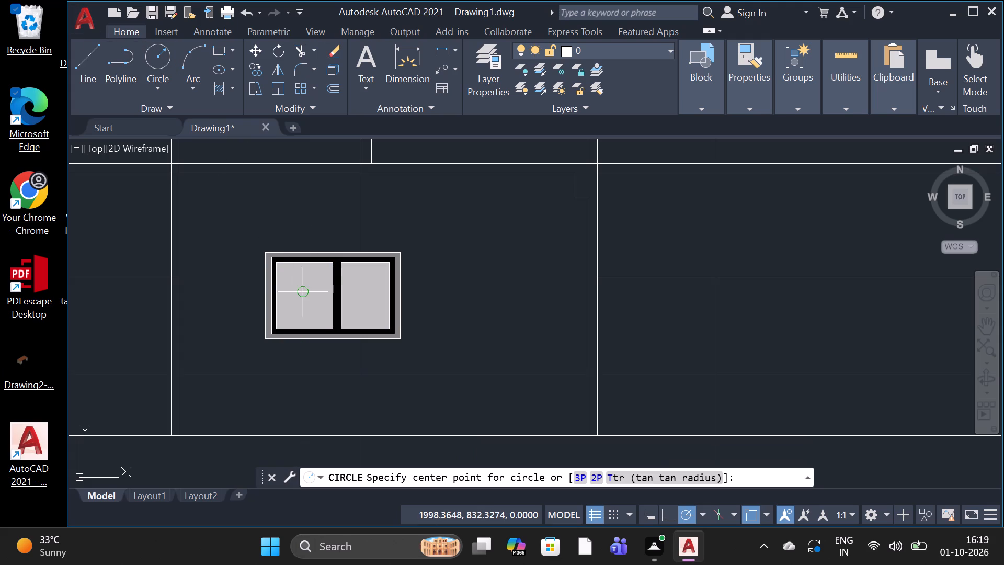
left_click(300, 288)
left_click(301, 306)
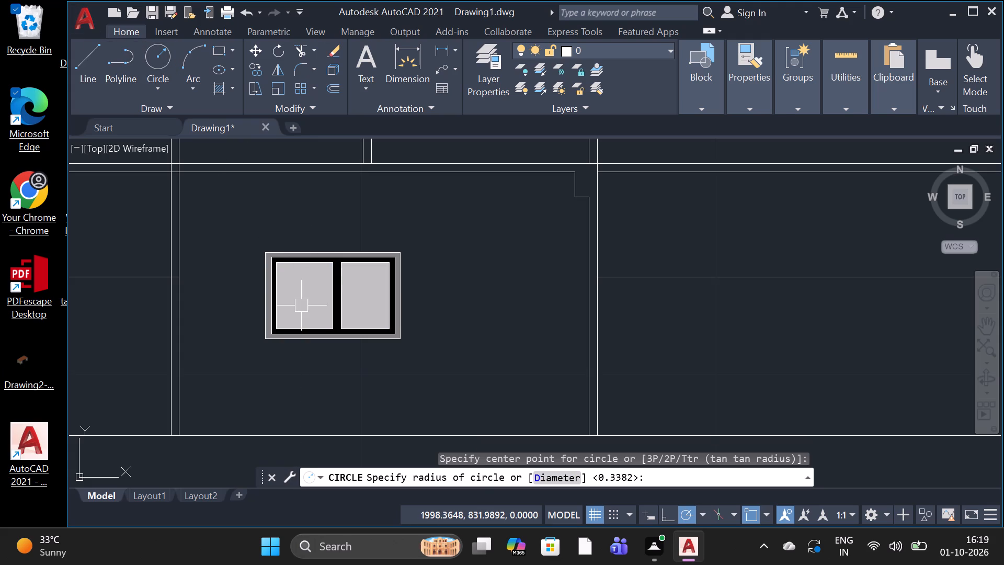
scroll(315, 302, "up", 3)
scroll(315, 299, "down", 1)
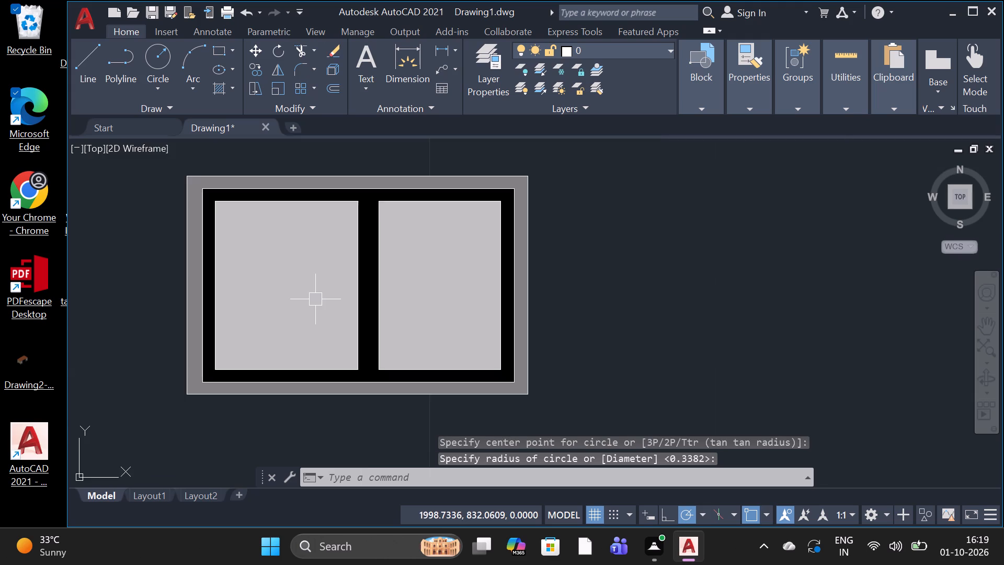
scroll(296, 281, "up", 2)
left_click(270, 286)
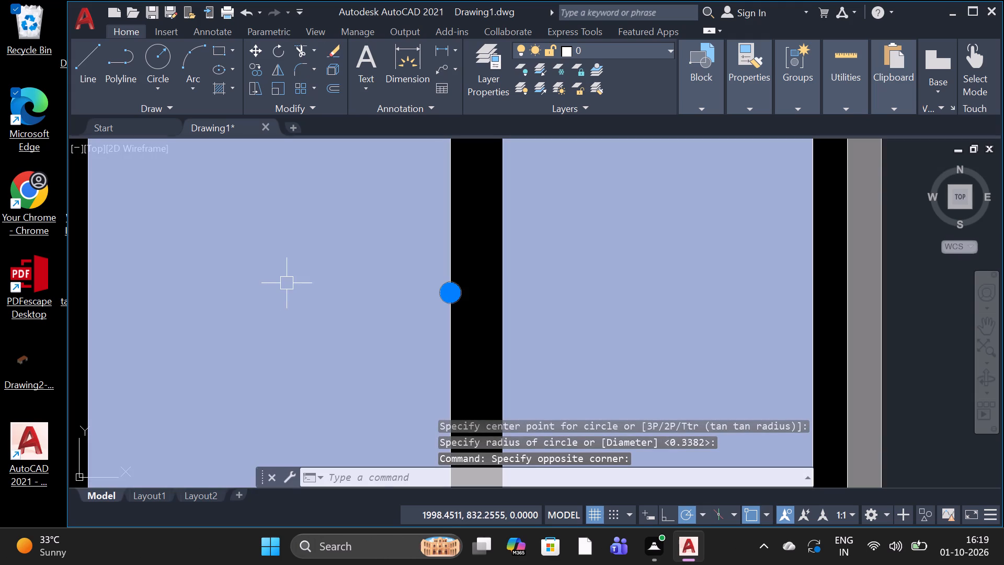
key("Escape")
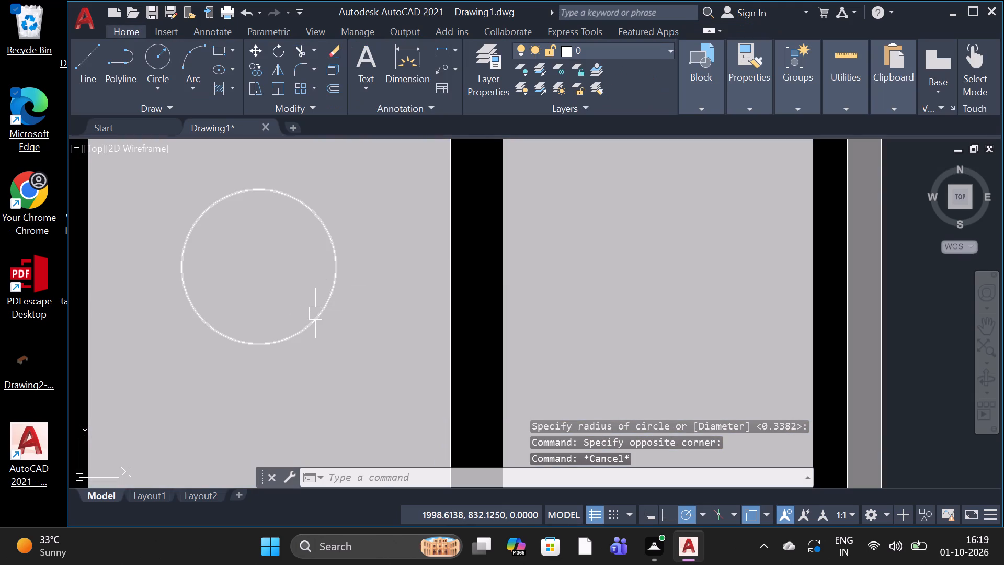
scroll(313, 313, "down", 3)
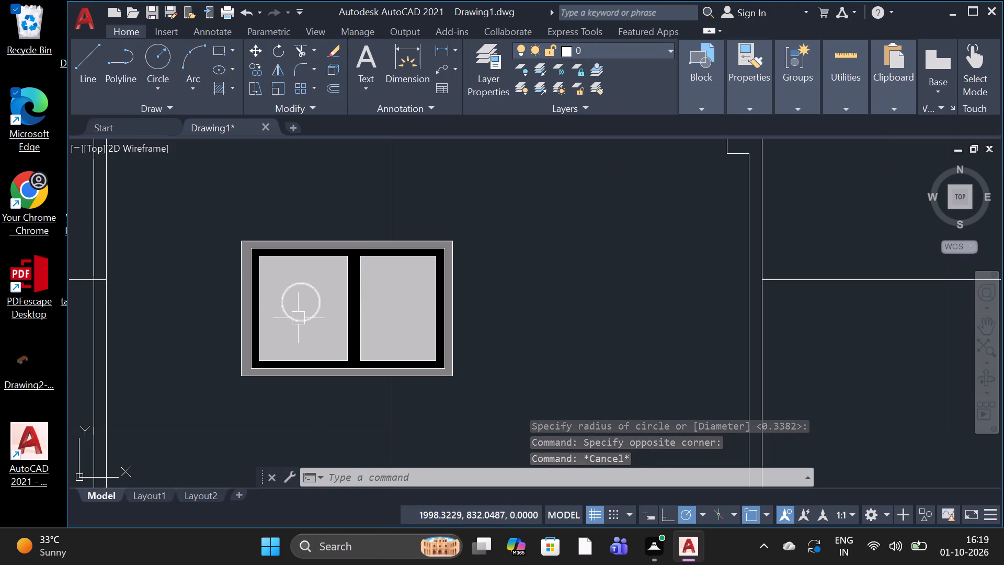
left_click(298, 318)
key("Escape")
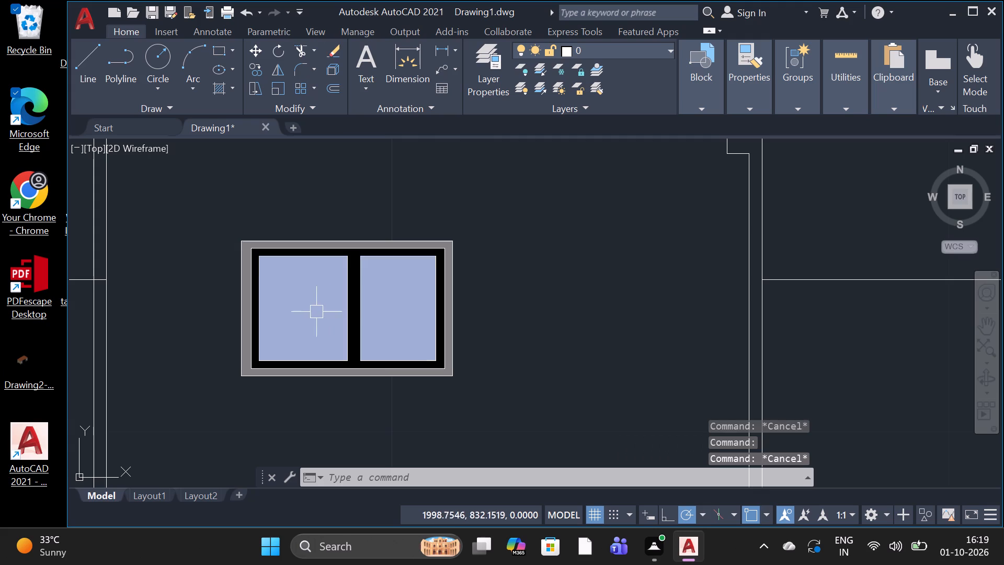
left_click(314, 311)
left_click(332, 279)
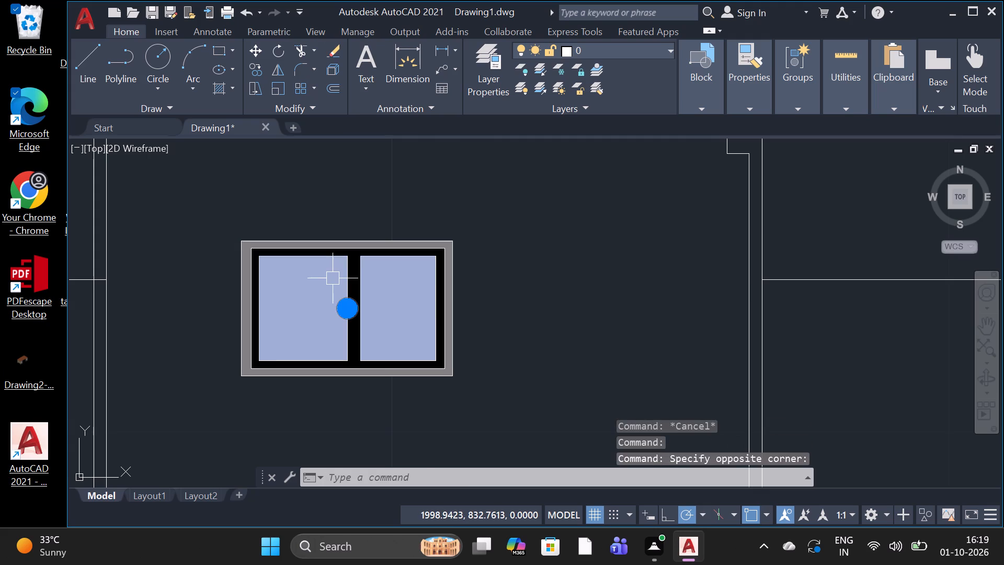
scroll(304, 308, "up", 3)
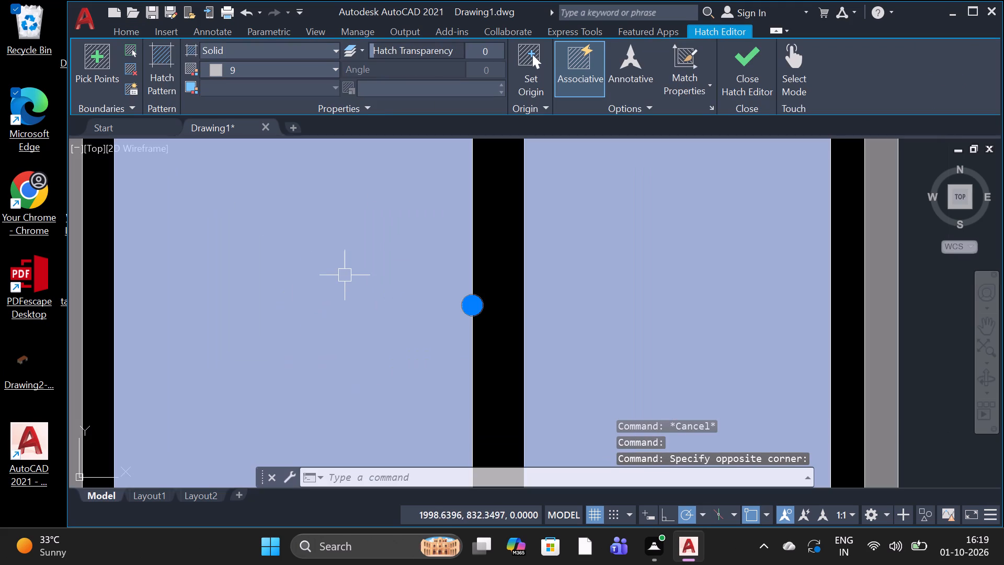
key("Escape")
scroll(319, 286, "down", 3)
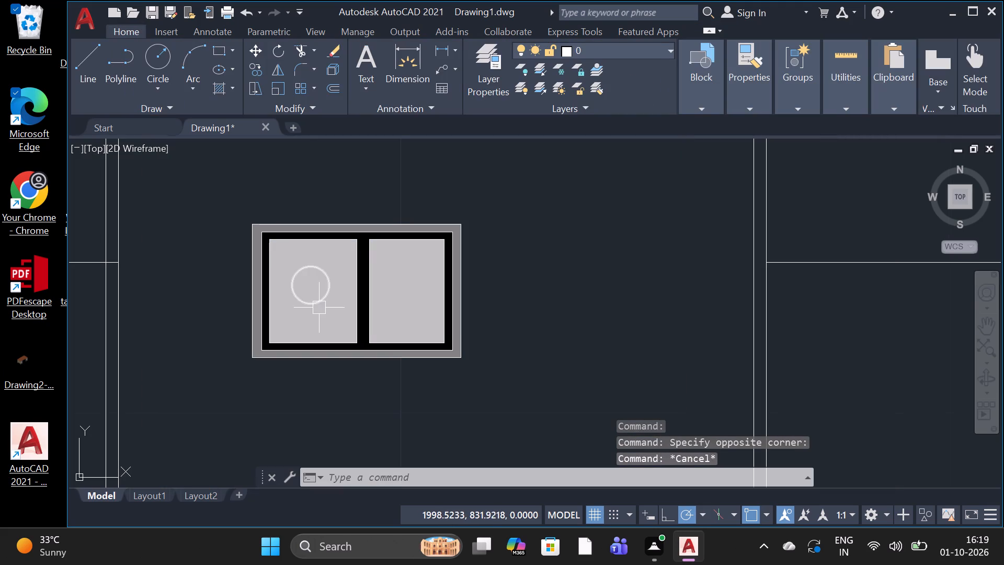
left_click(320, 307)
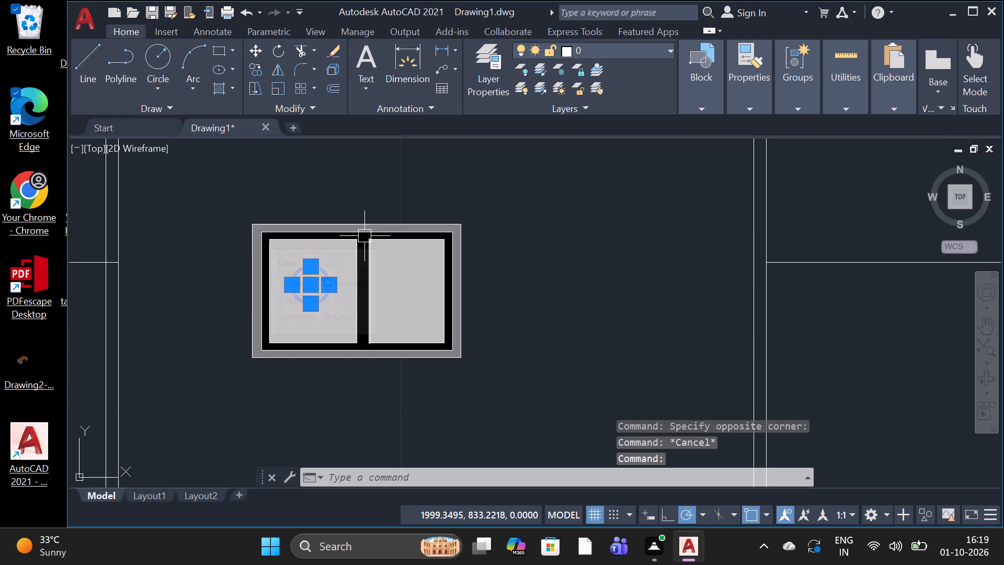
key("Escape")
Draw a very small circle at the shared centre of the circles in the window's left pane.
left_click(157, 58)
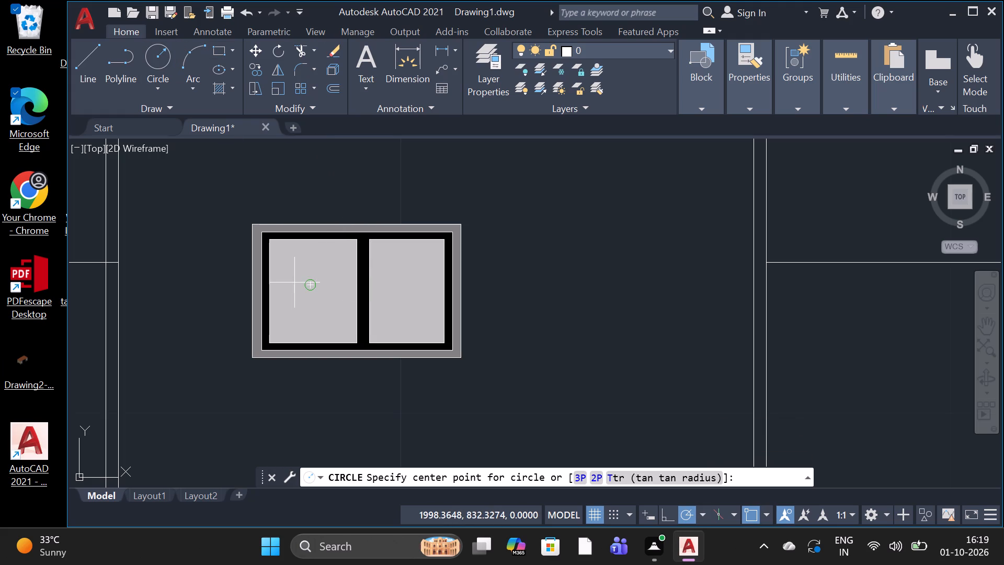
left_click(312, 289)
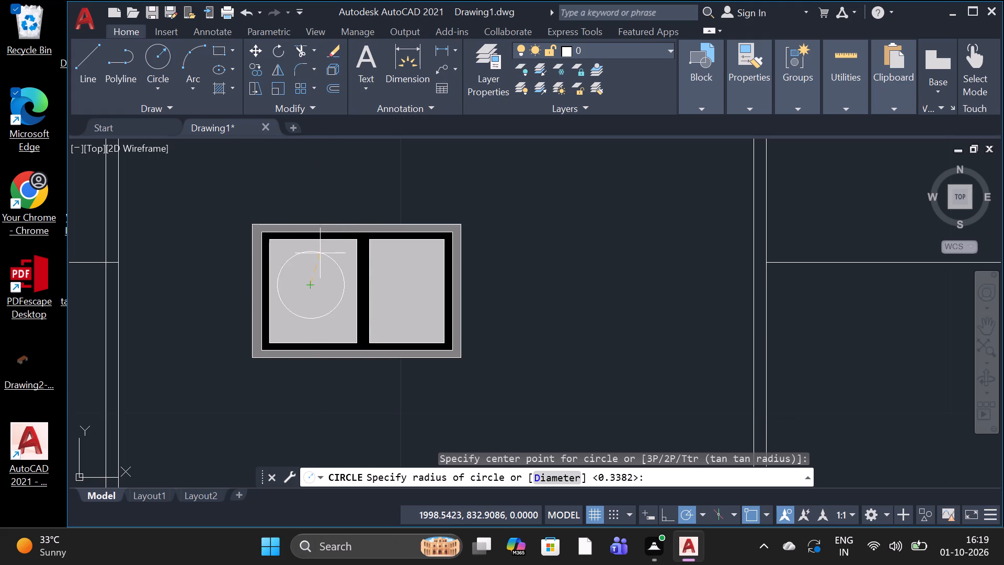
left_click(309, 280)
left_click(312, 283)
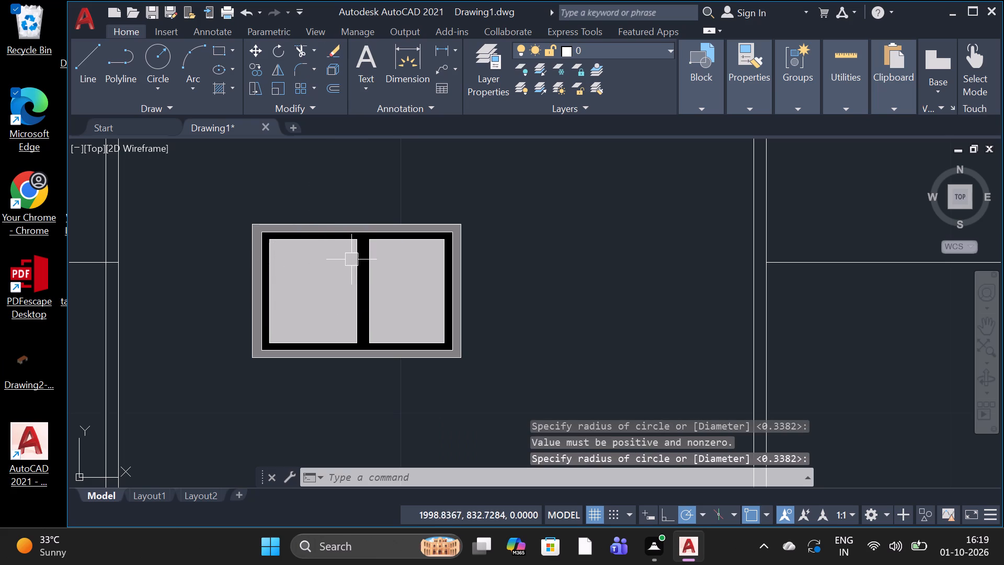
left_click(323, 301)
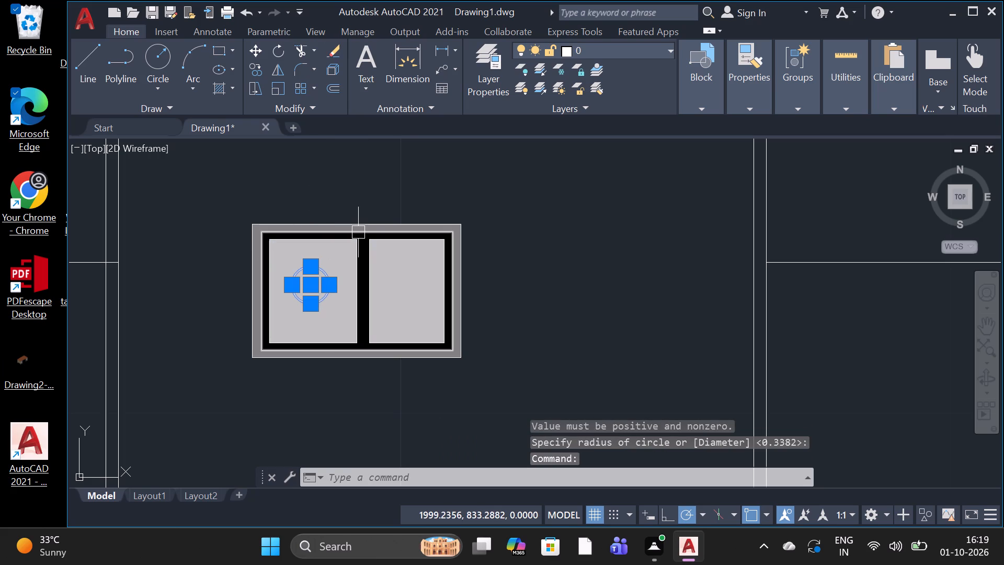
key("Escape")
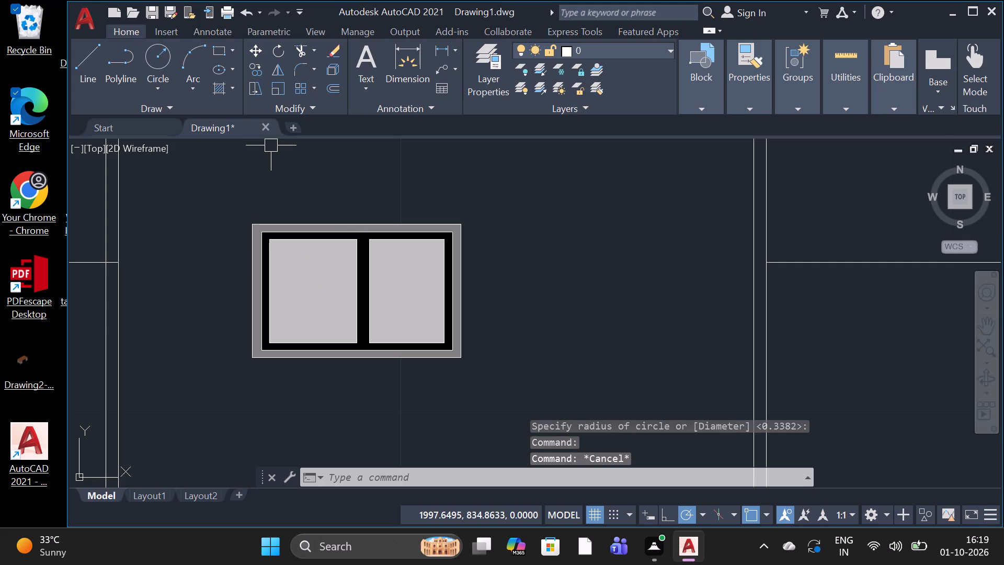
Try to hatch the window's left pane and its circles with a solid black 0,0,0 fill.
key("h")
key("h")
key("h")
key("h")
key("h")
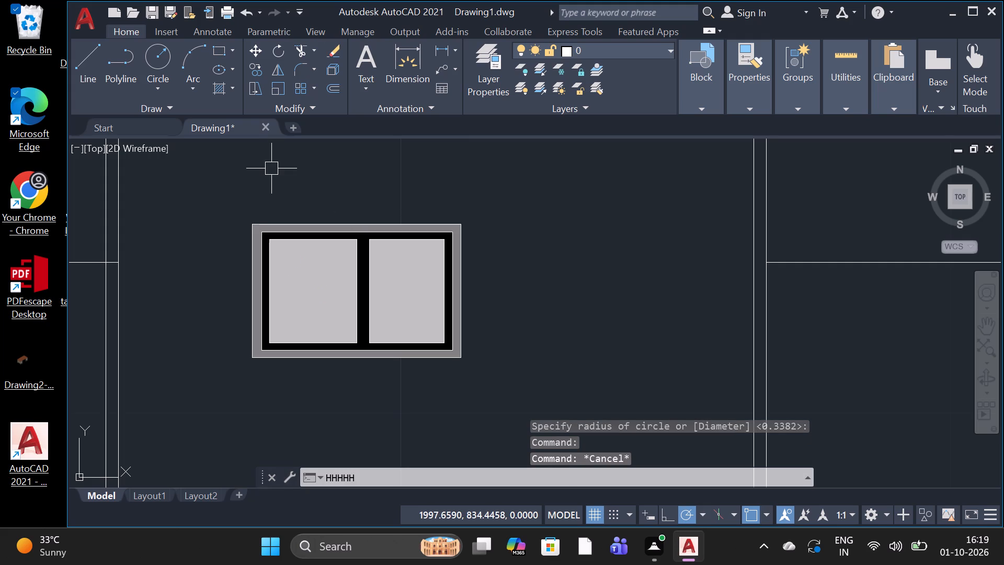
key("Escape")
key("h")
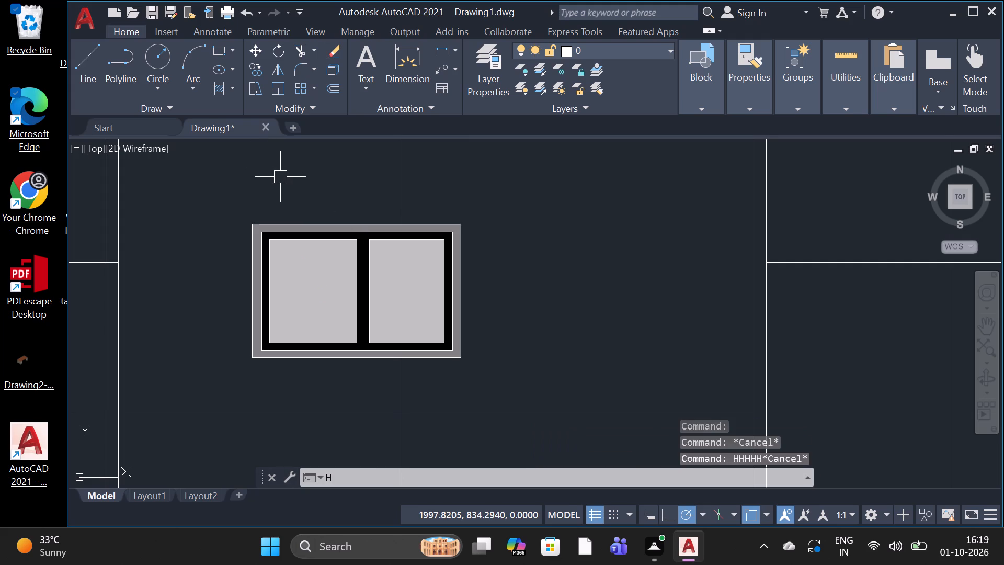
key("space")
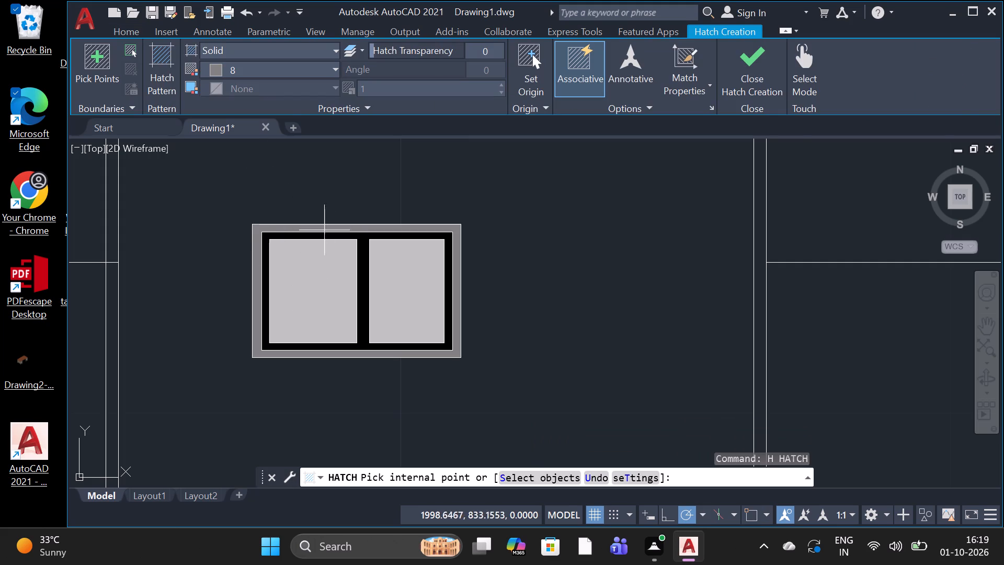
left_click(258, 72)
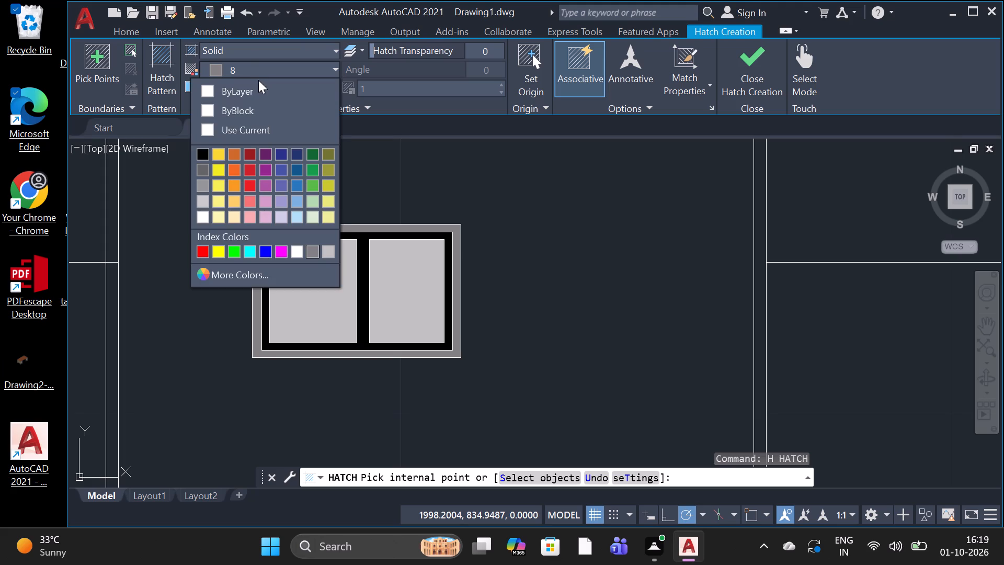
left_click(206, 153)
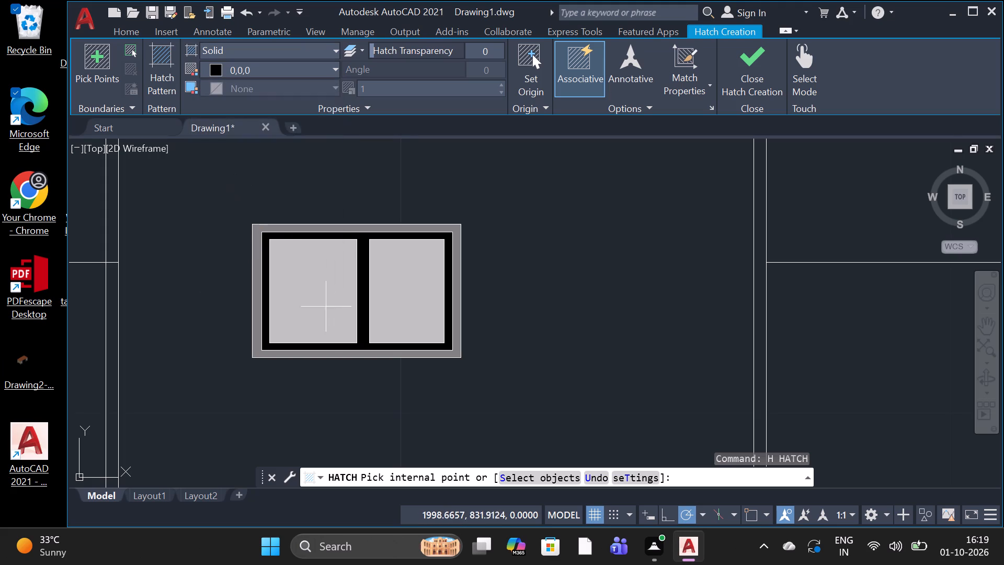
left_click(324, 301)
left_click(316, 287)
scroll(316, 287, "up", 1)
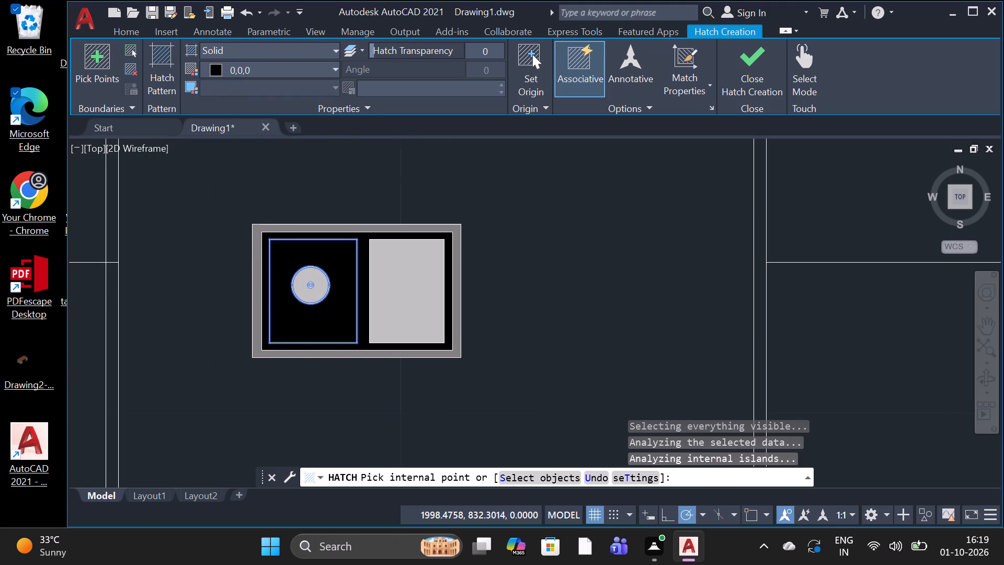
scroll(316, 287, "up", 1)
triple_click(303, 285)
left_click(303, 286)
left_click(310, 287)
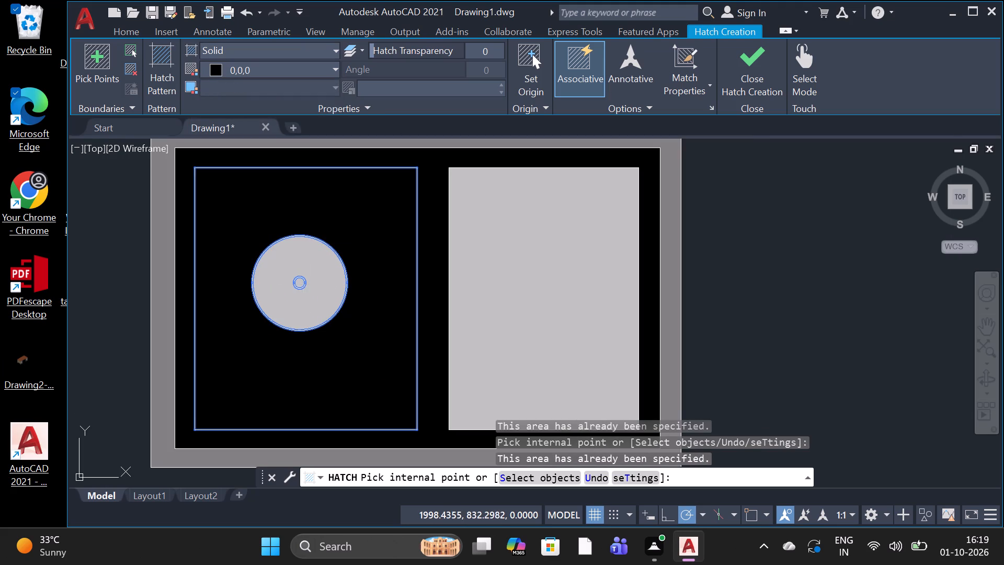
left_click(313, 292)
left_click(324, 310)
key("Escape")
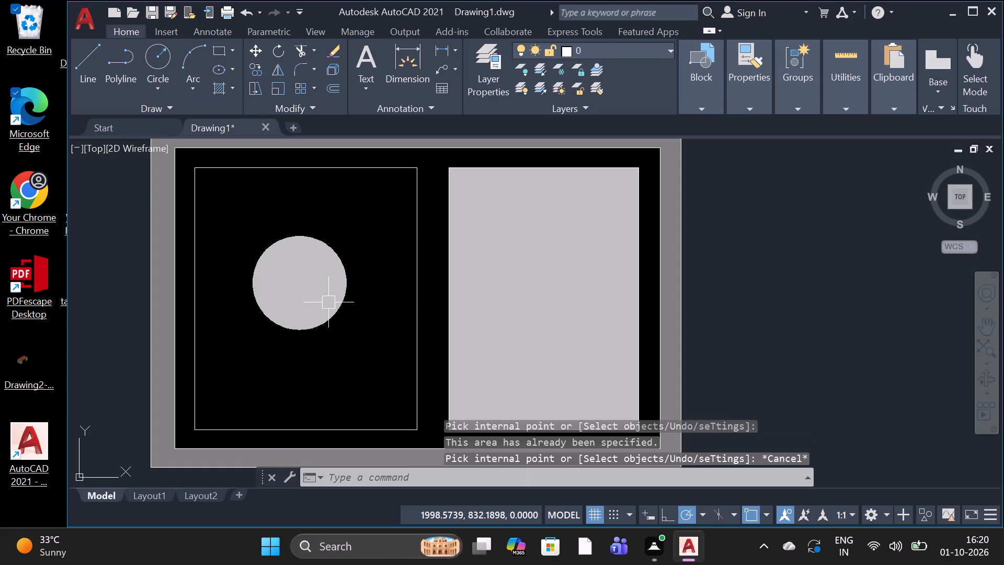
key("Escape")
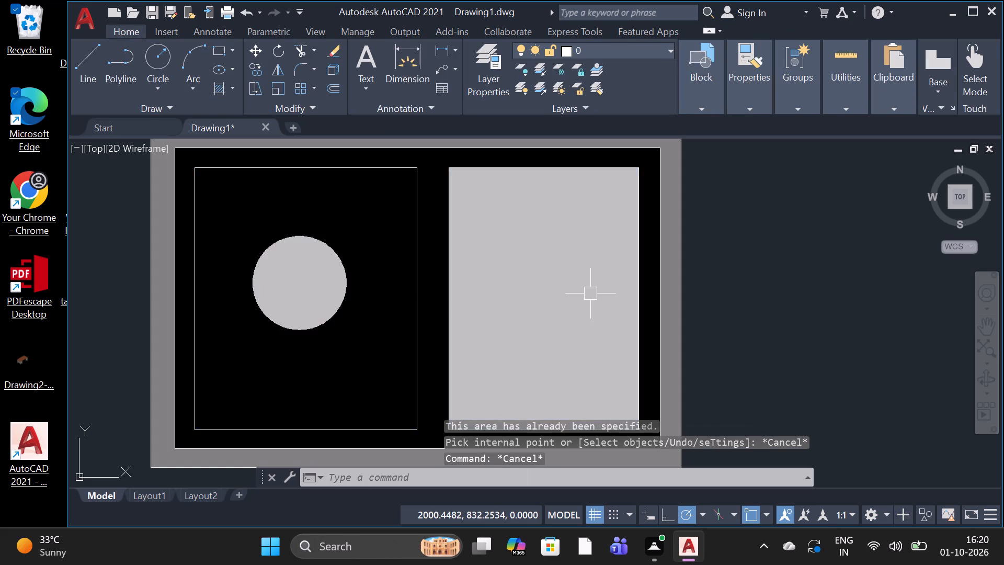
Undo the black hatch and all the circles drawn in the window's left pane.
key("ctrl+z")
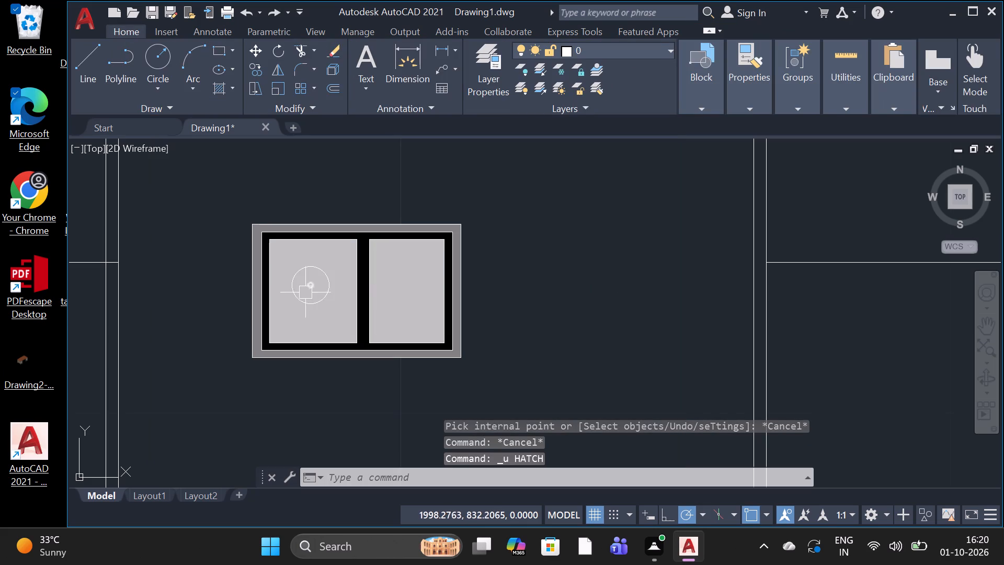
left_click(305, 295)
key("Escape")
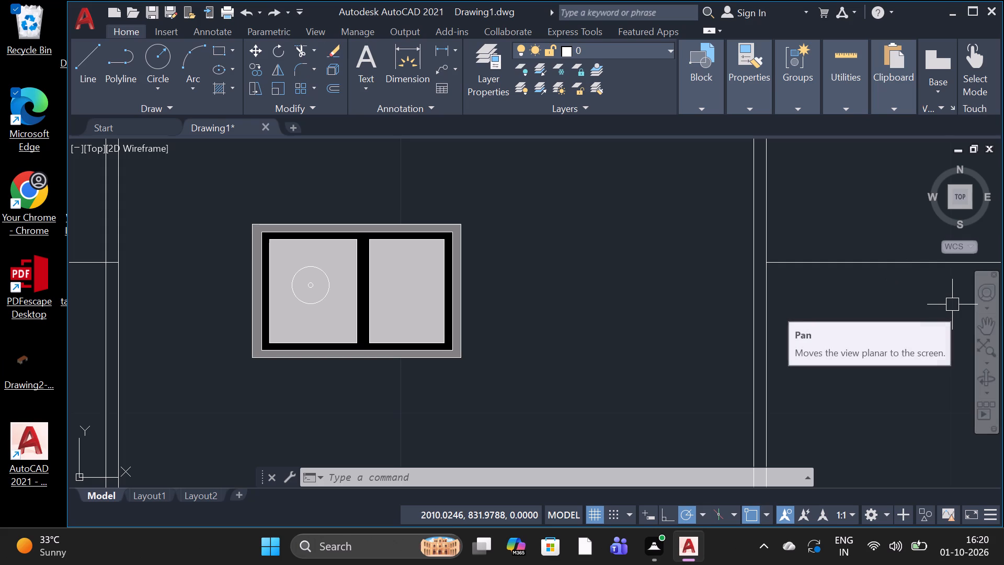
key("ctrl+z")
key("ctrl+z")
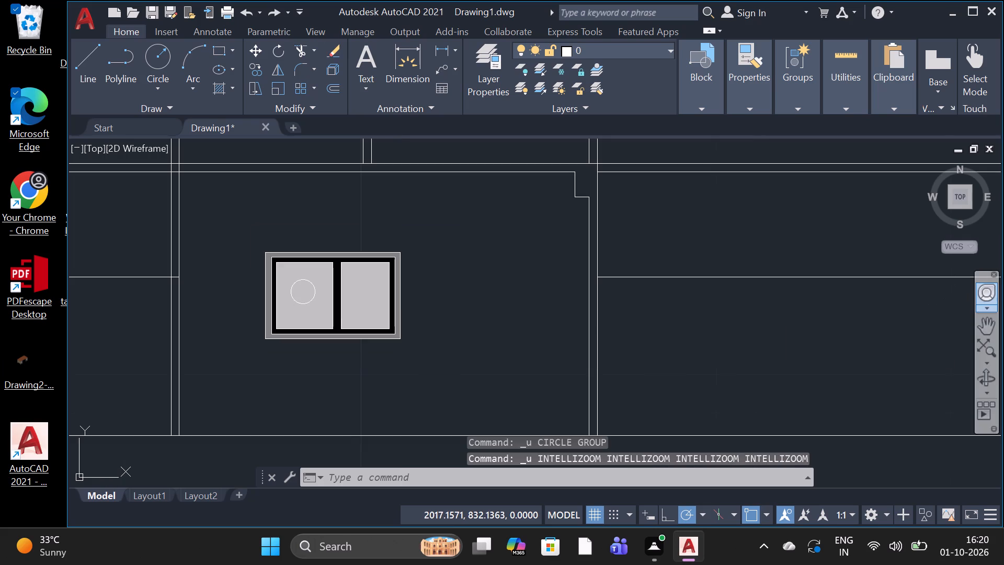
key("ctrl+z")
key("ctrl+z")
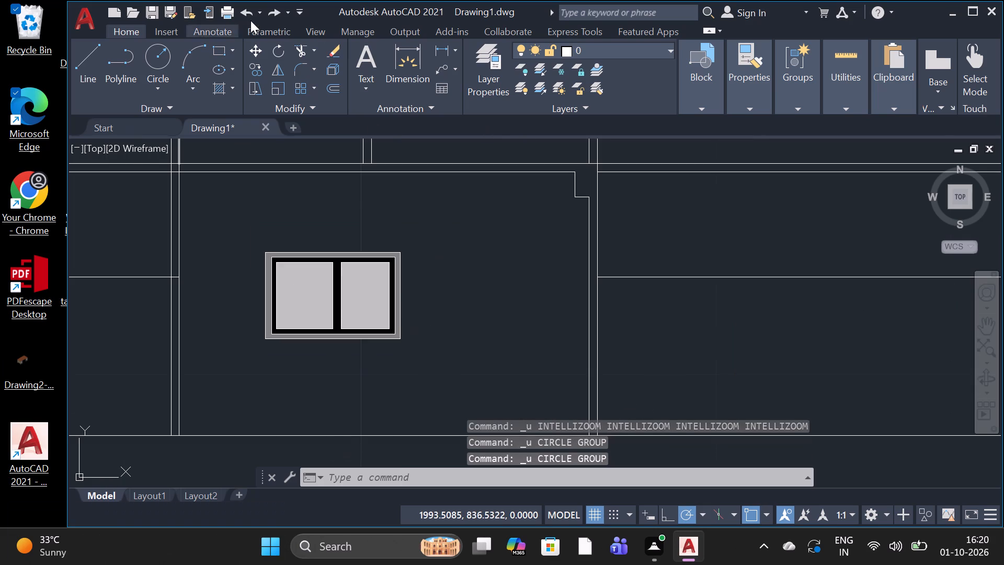
Draw two concentric circles with radii of about 0.42 and 0.66 in the space between the wall and the window.
left_click(164, 61)
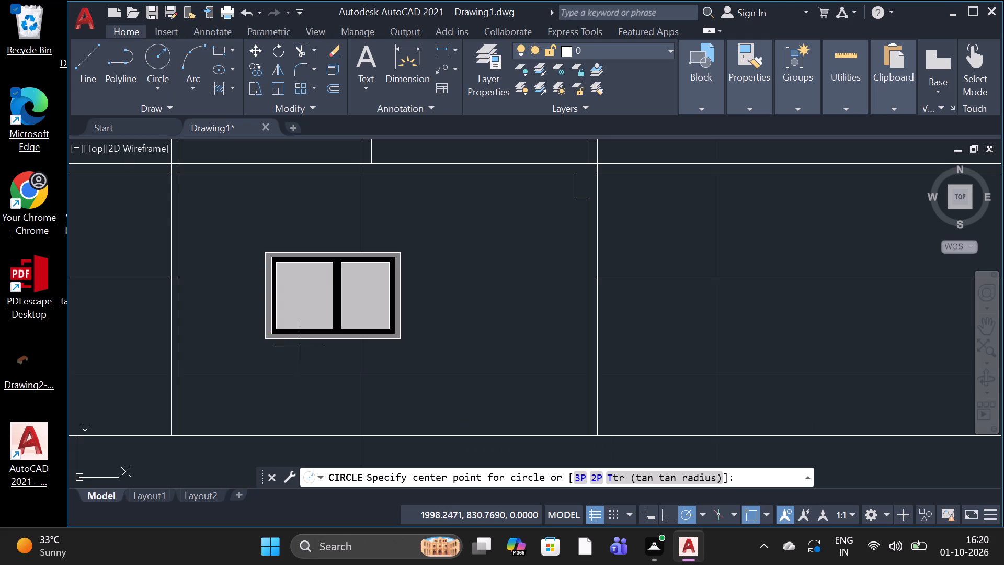
left_click_drag(226, 285, 221, 285)
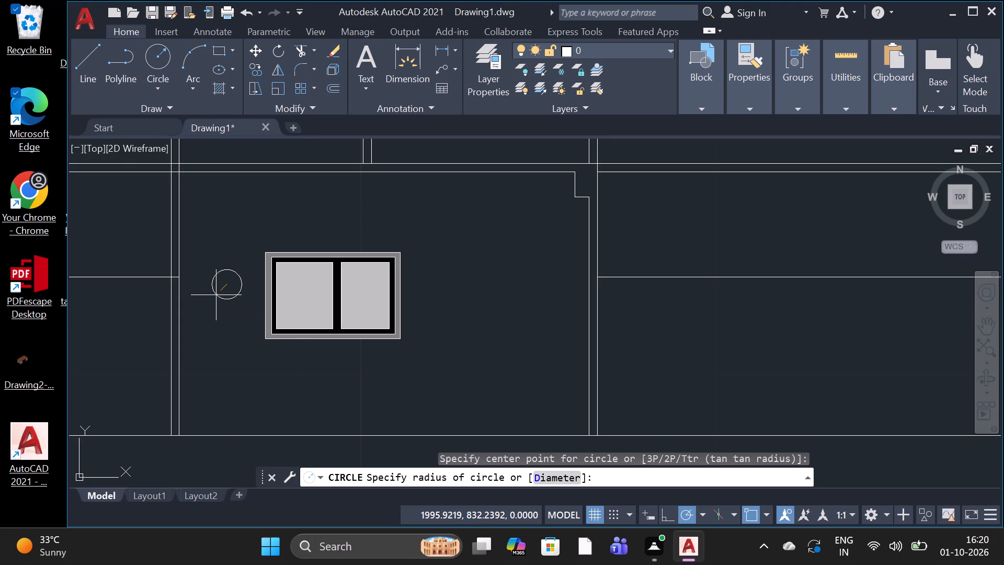
left_click(216, 295)
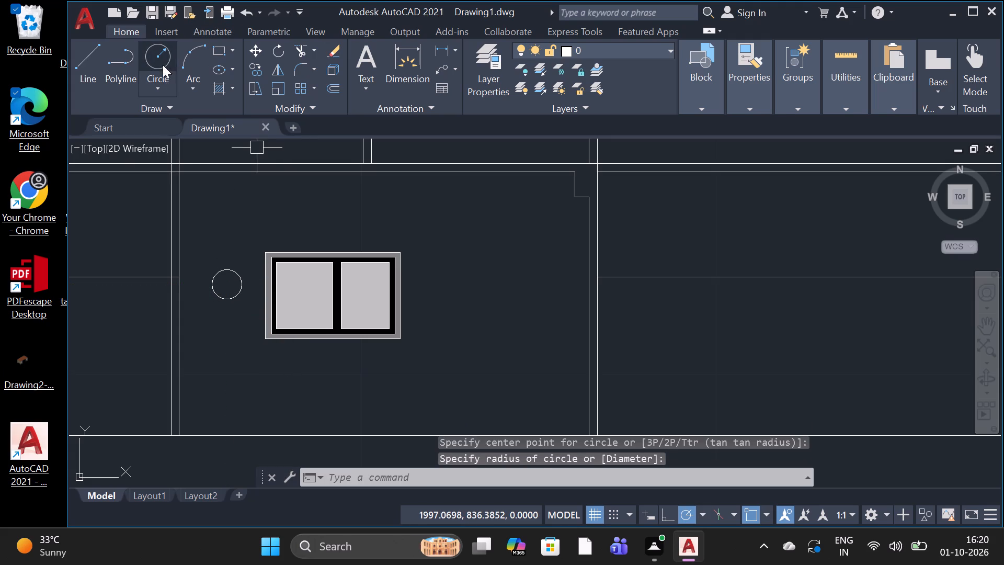
left_click(163, 65)
left_click(223, 281)
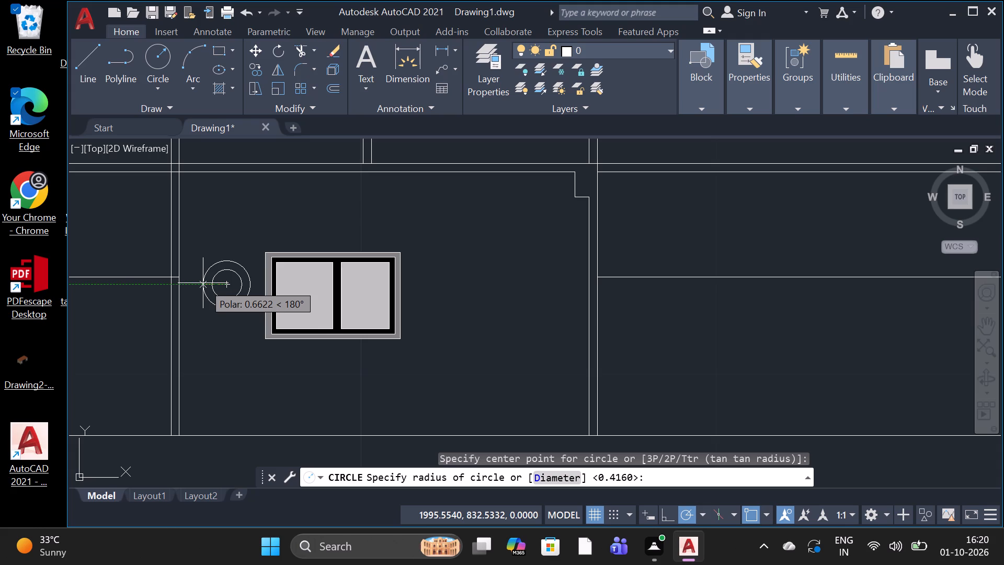
left_click(203, 283)
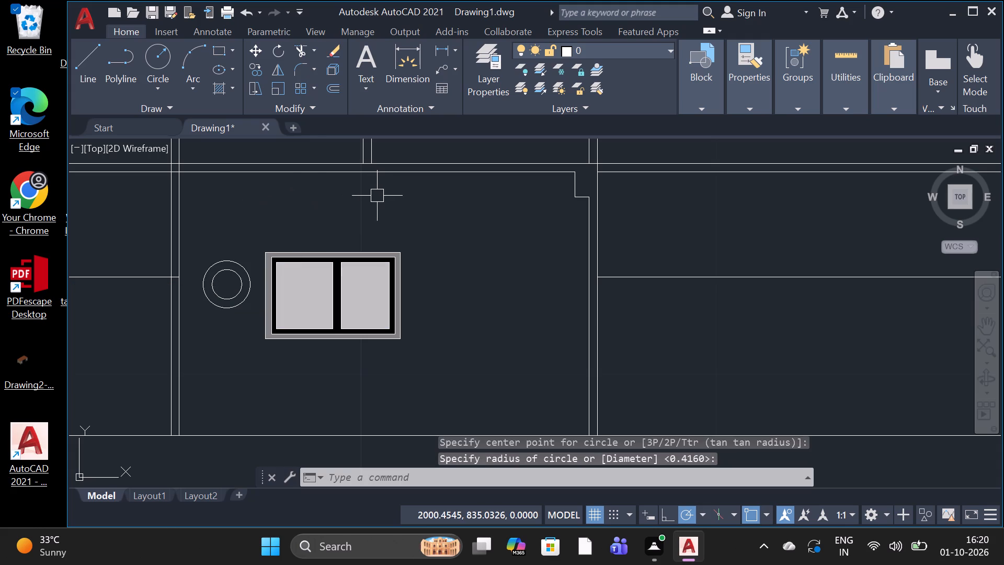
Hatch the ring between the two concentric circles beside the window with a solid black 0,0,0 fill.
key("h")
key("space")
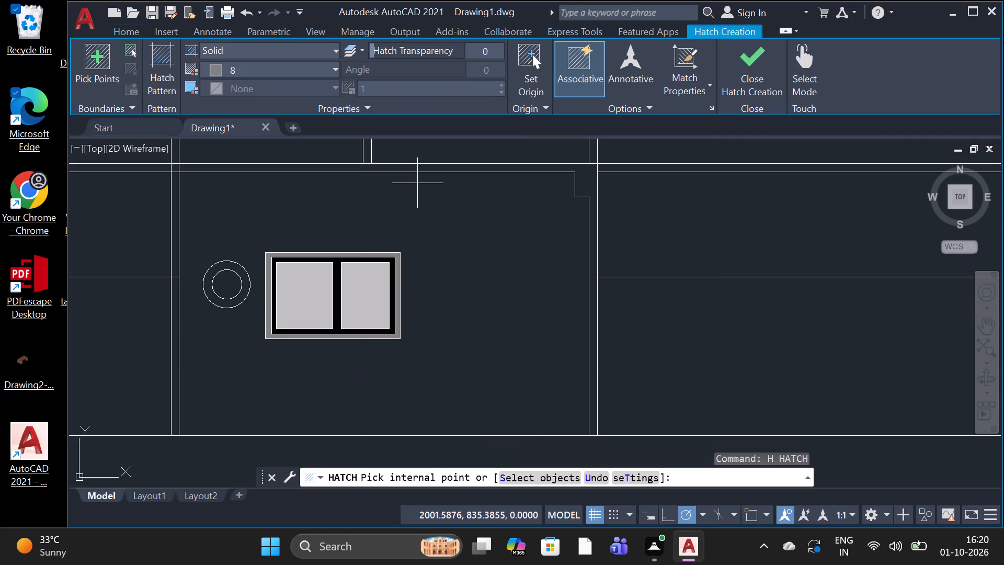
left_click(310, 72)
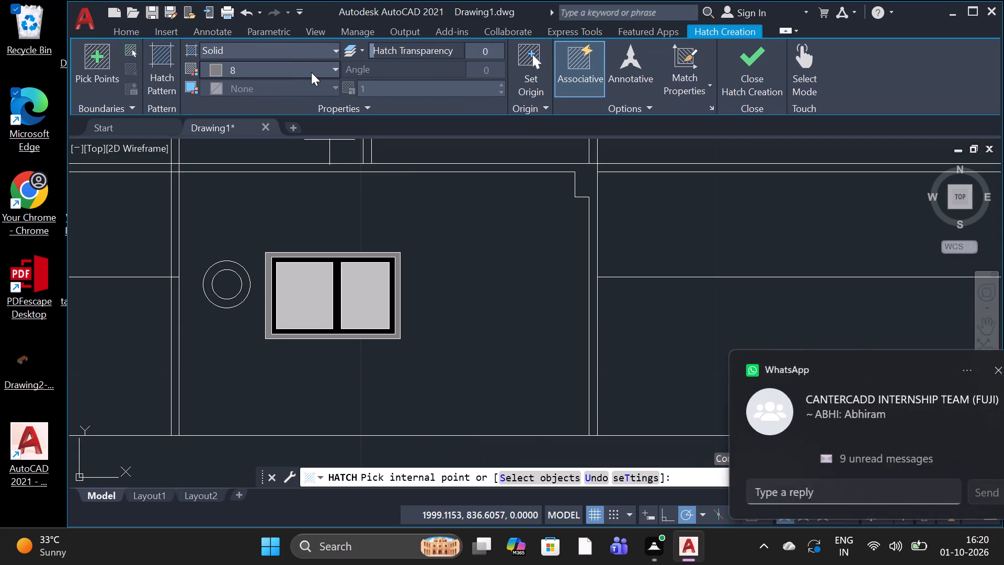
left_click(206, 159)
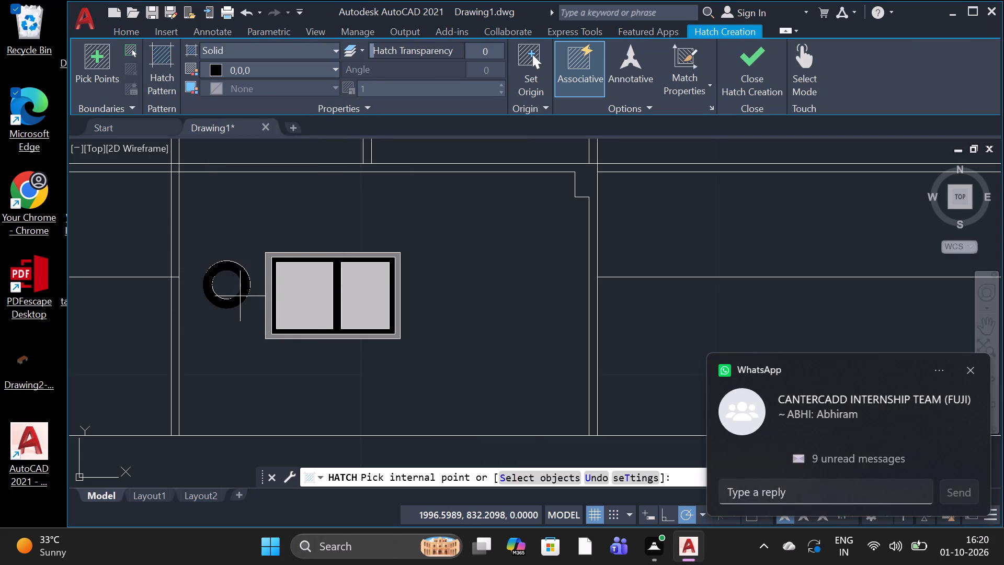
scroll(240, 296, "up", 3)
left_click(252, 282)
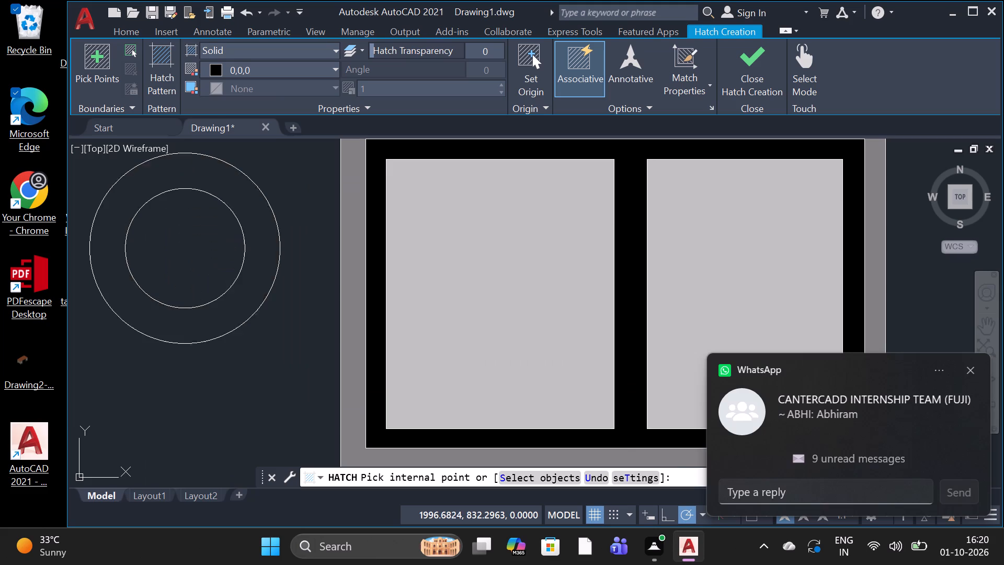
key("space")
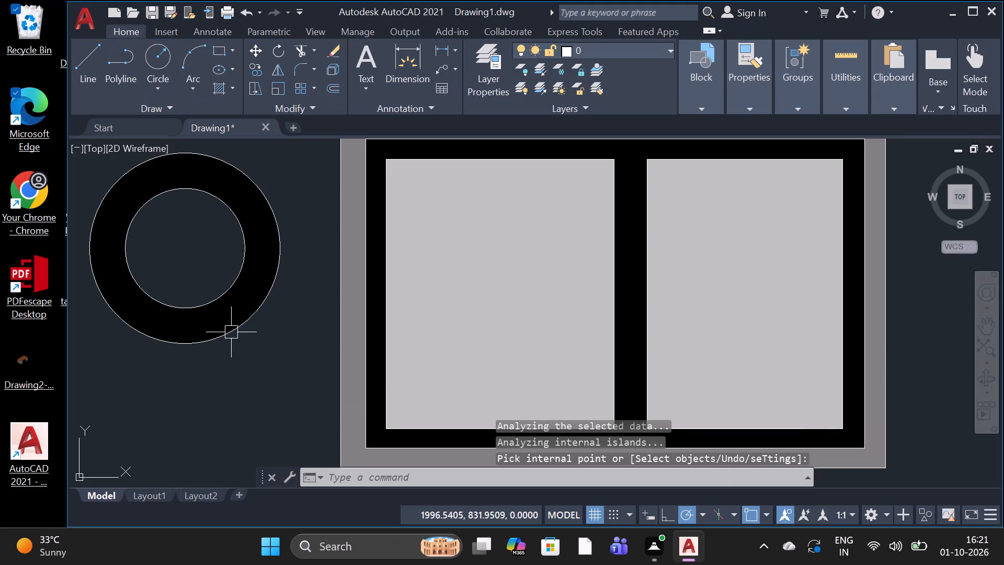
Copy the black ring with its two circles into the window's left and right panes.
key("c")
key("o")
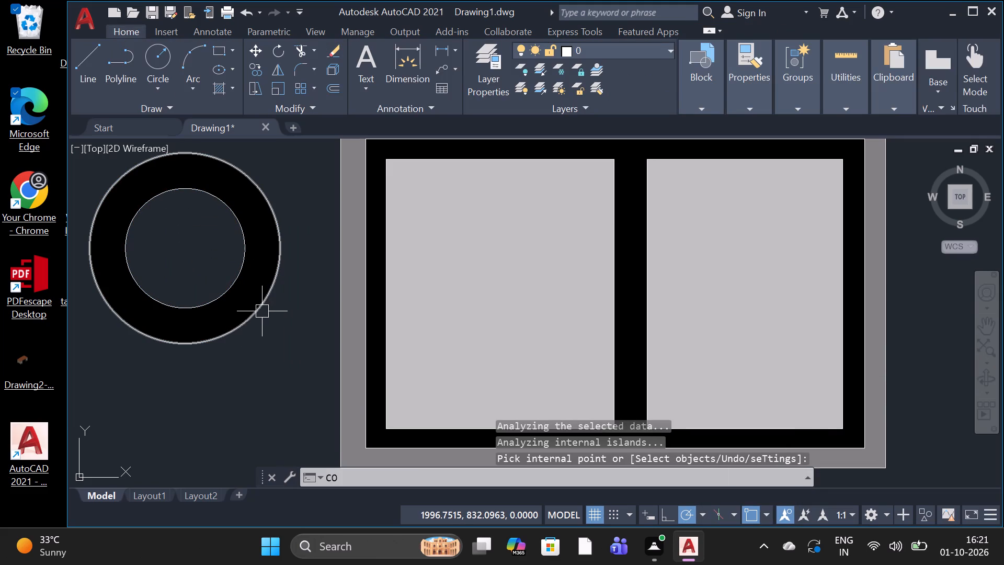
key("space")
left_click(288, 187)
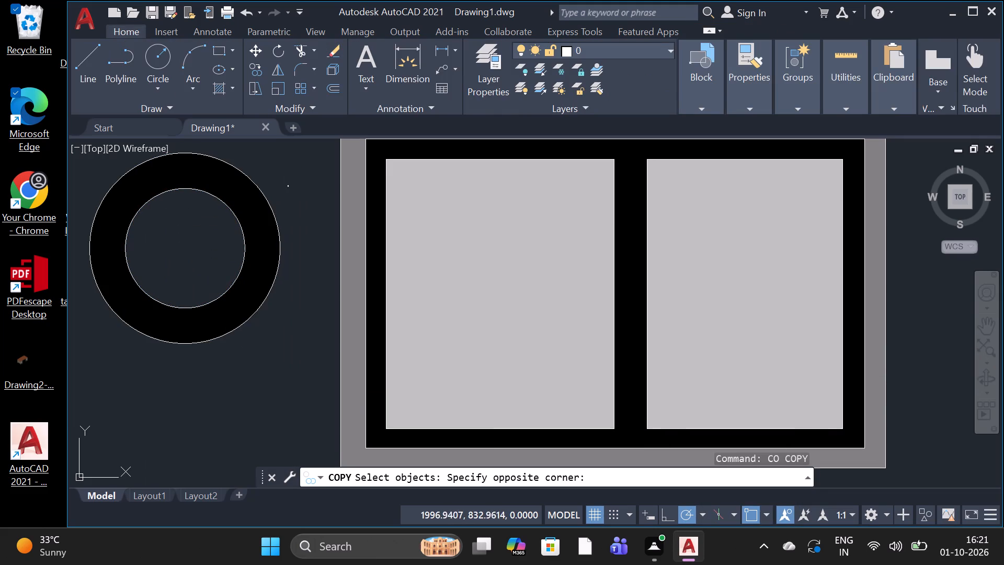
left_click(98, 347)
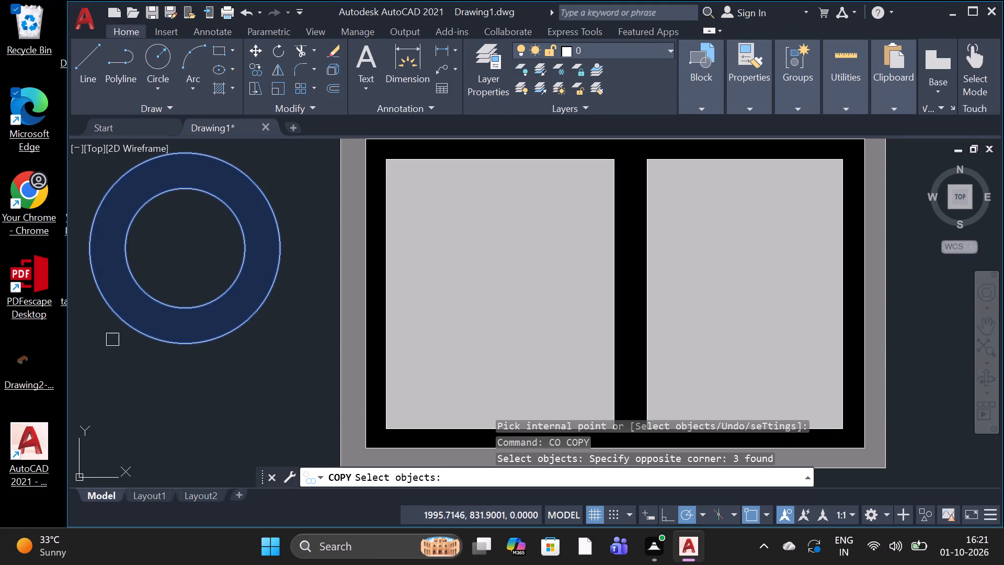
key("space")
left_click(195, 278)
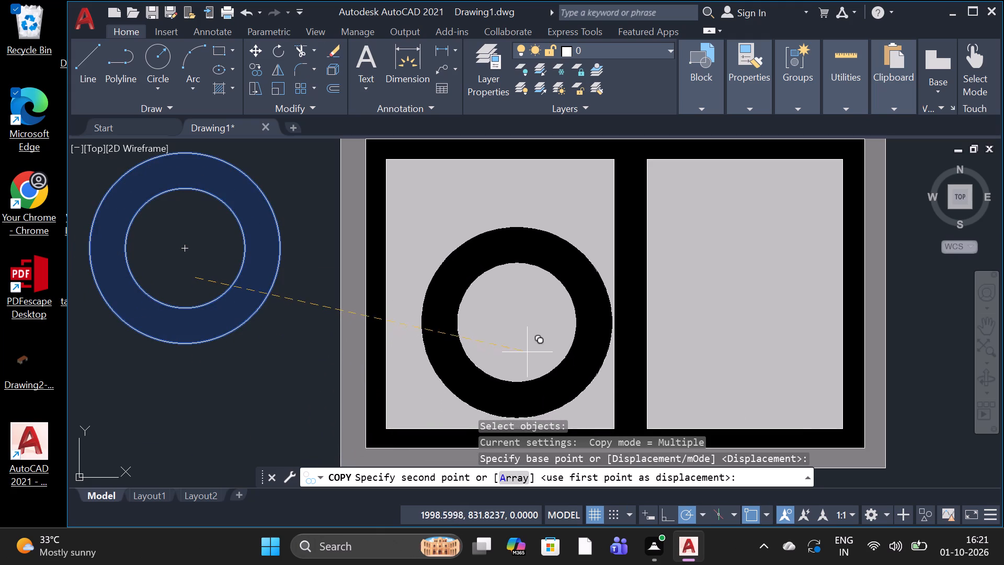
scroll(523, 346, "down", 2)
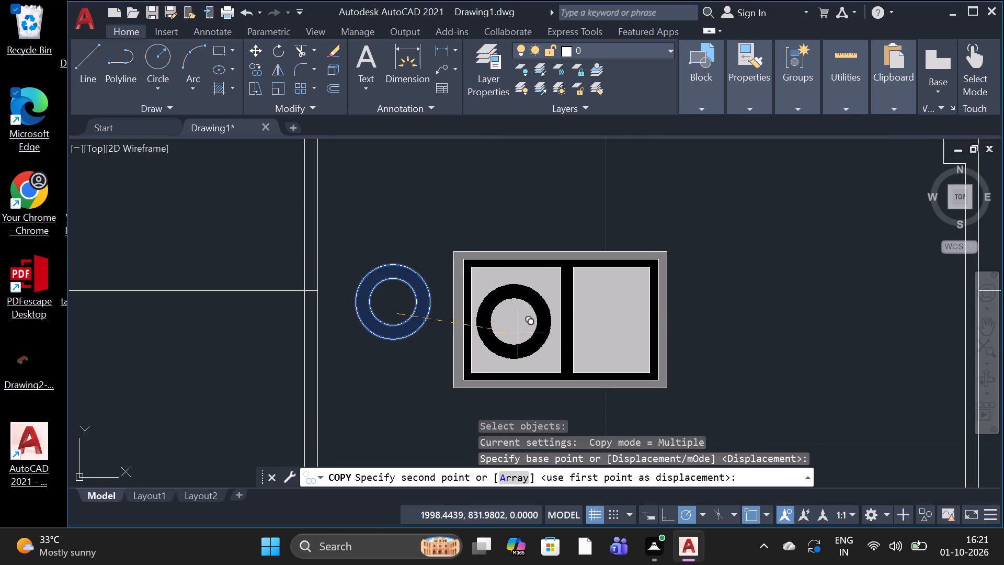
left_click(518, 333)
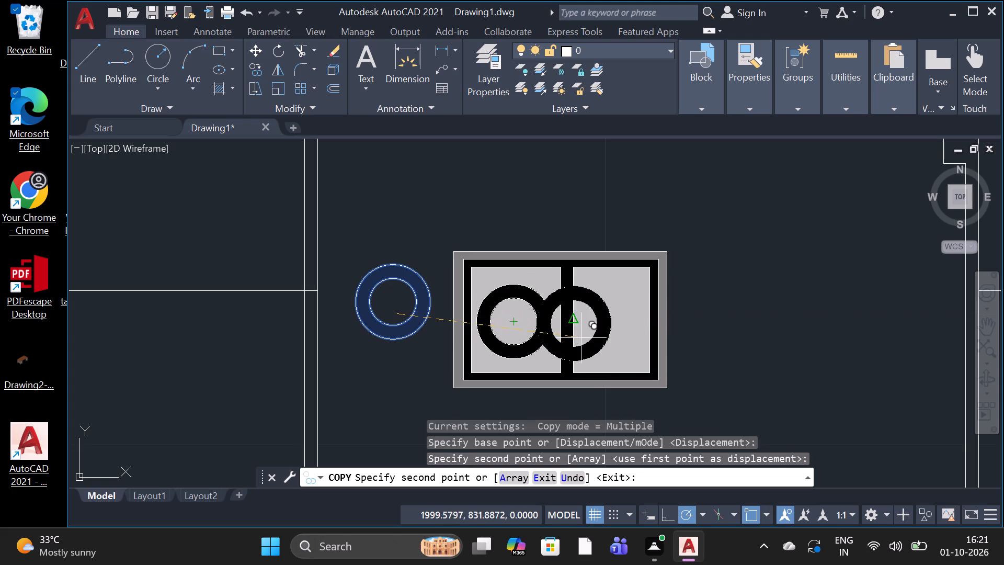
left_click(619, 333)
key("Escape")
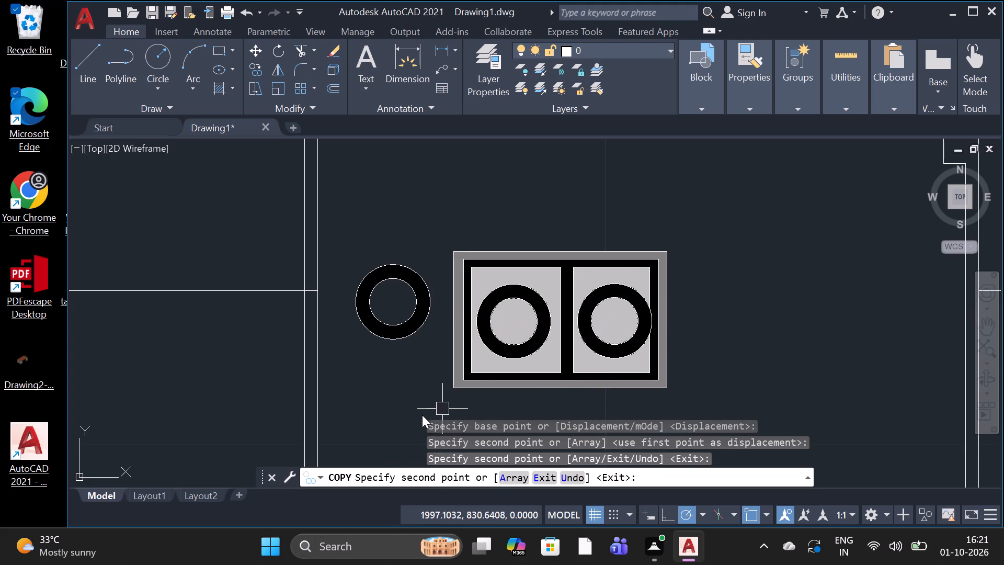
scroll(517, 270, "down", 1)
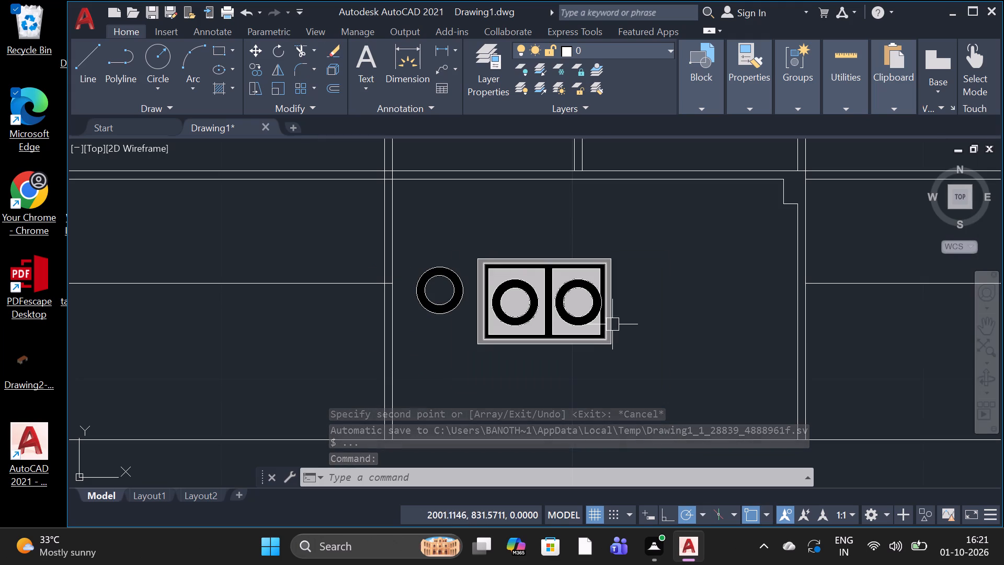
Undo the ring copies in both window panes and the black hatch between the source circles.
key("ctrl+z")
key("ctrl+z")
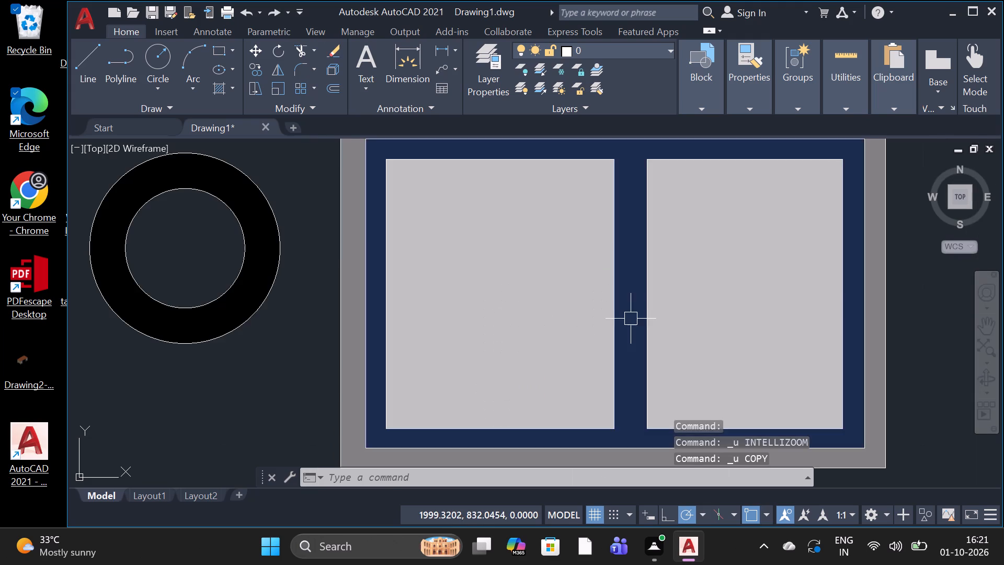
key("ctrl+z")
Erase the two concentric circles between the wall and the window.
left_click(223, 212)
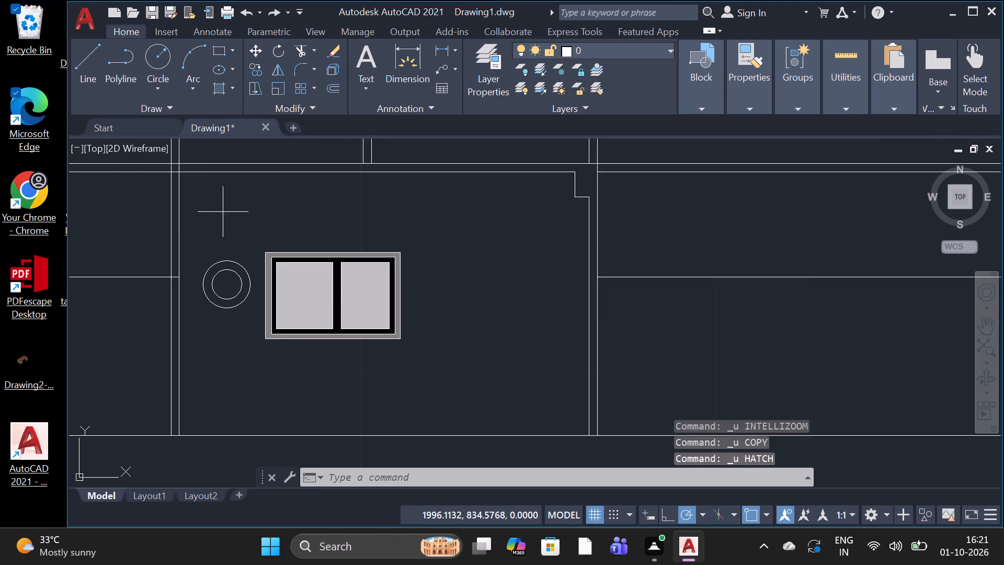
left_click(202, 363)
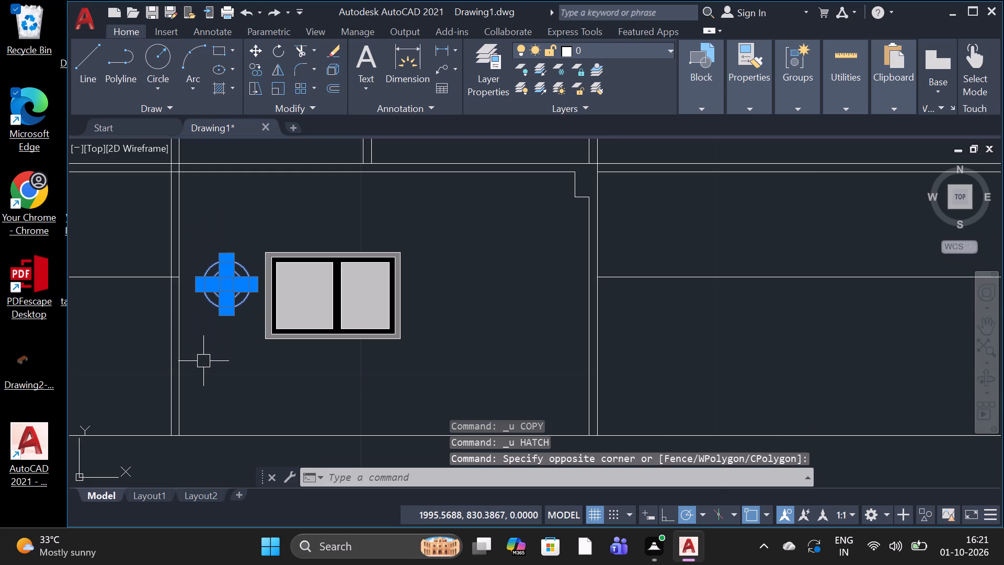
key("Delete")
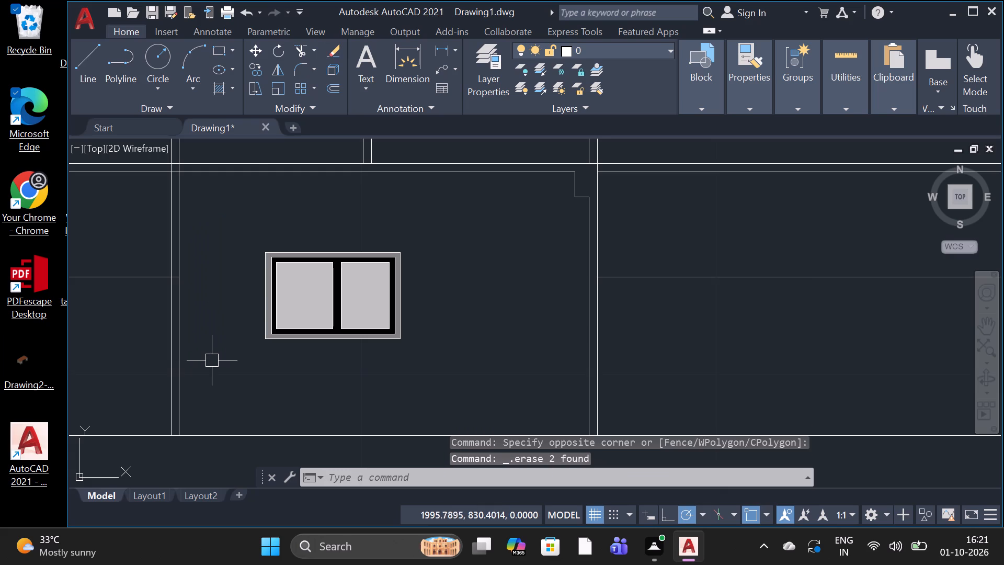
Draw two smaller concentric circles with radii of about 0.41 and 0.25 between the wall and the window.
left_click(154, 70)
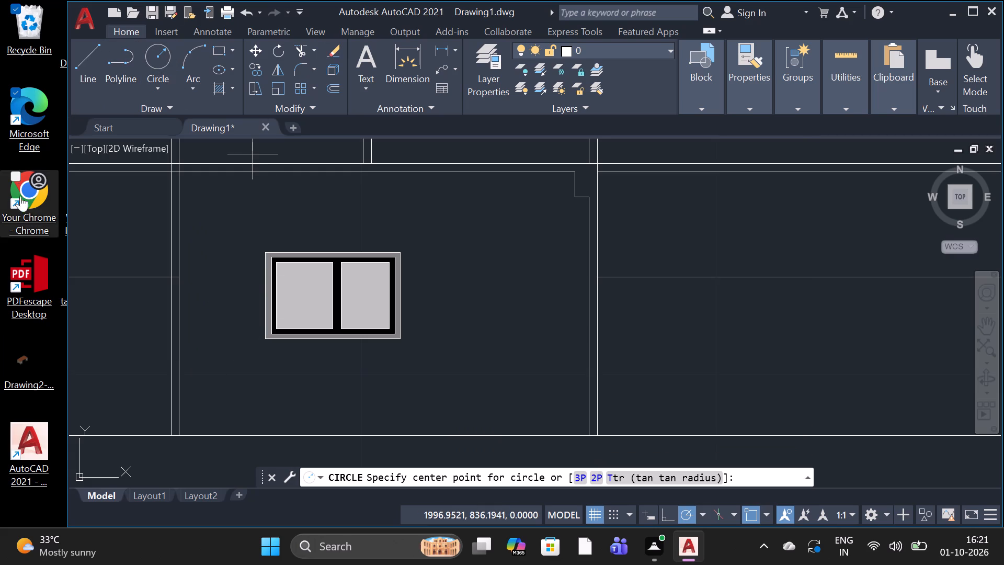
left_click(215, 284)
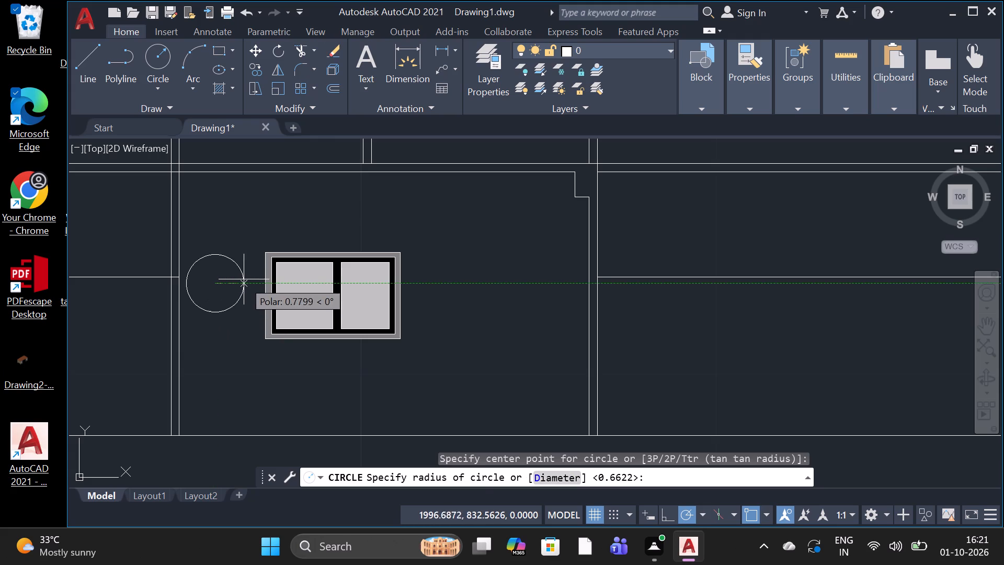
scroll(241, 278, "down", 1)
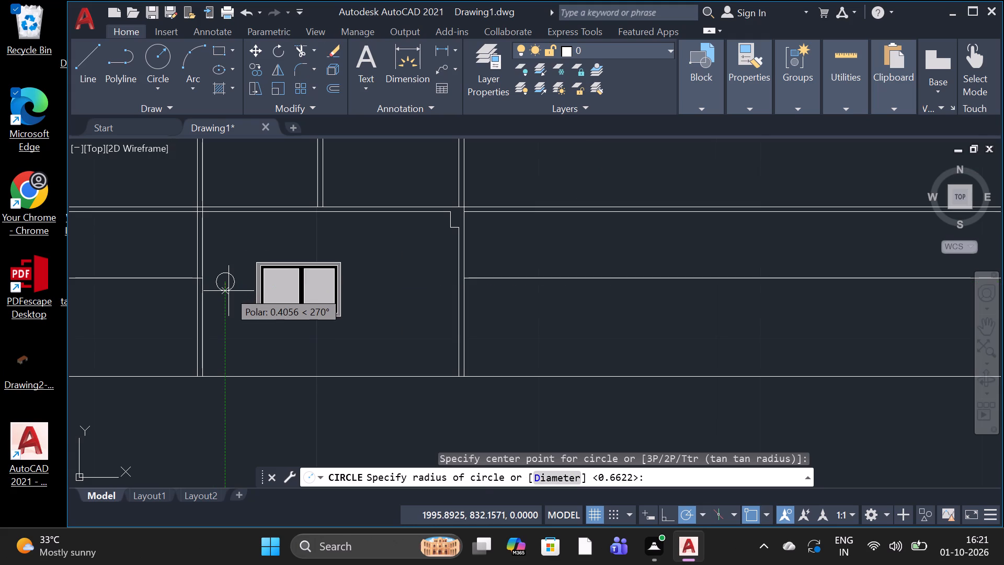
left_click(229, 291)
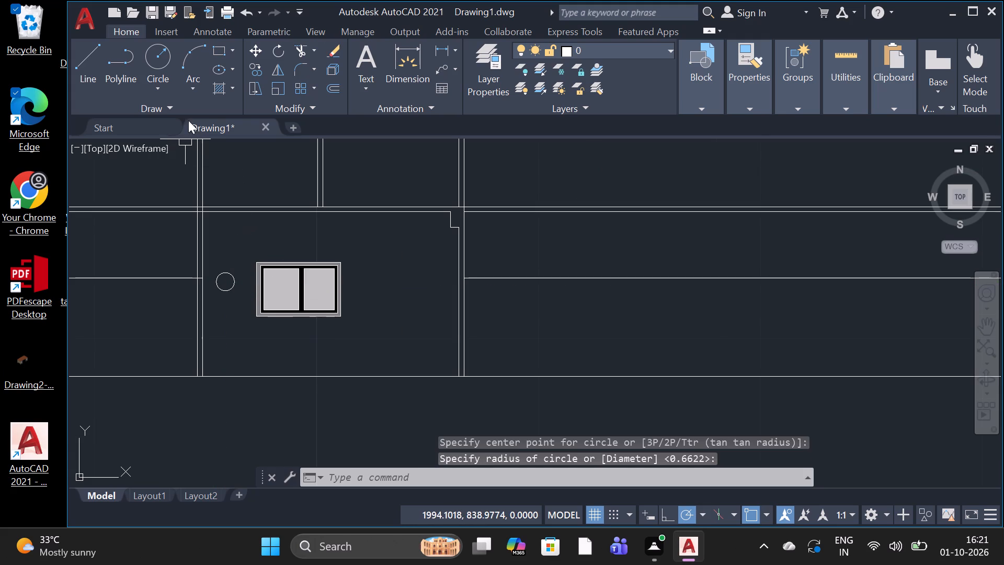
left_click(155, 65)
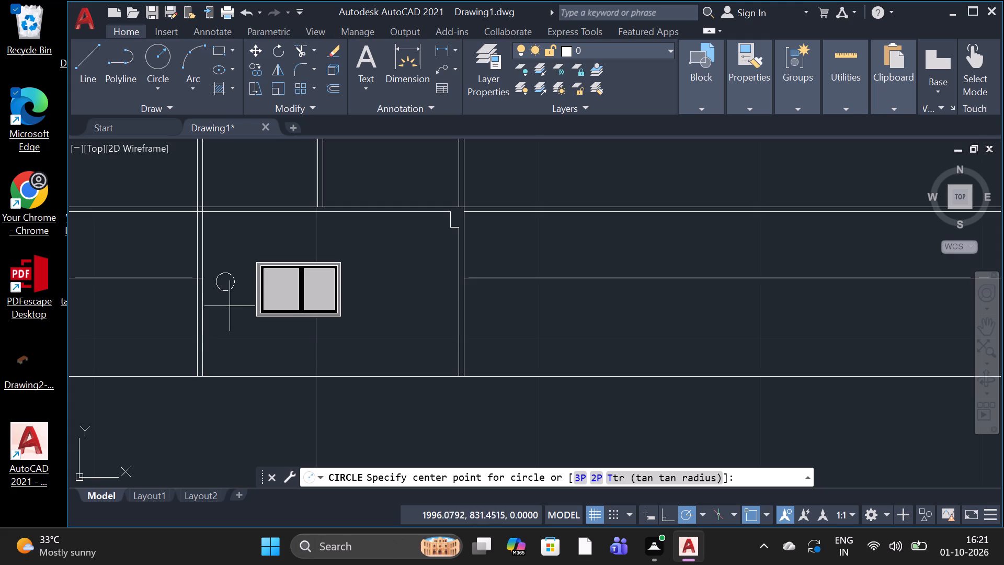
scroll(223, 275, "up", 3)
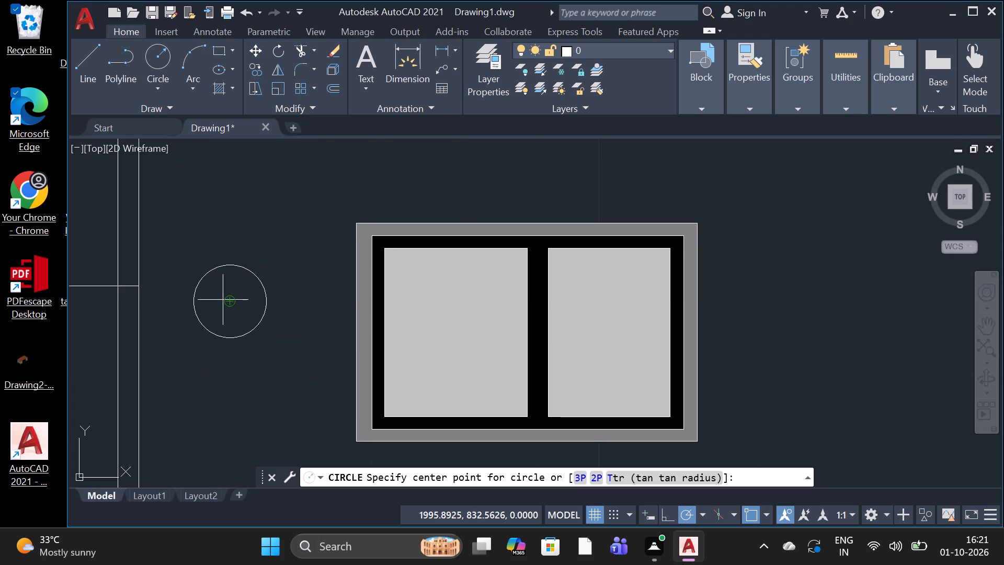
left_click(234, 304)
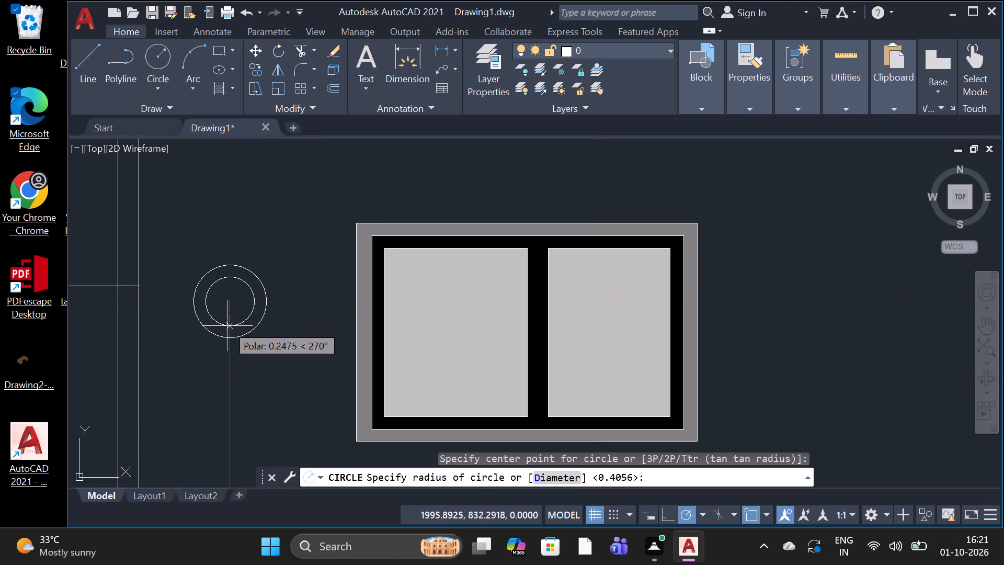
left_click(227, 326)
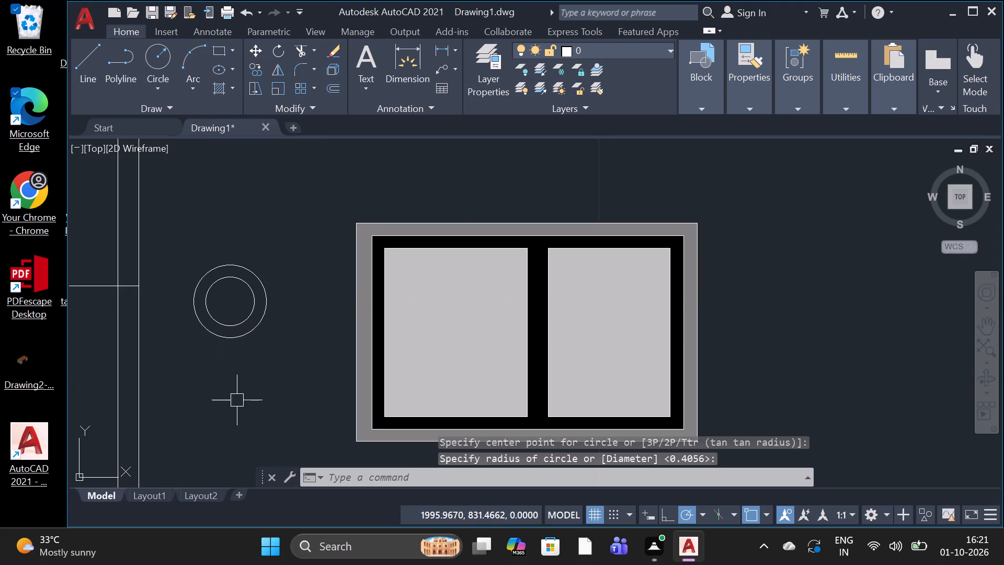
Hatch the ring between the two new concentric circles with a solid black 0,0,0 fill.
type("H")
key("space")
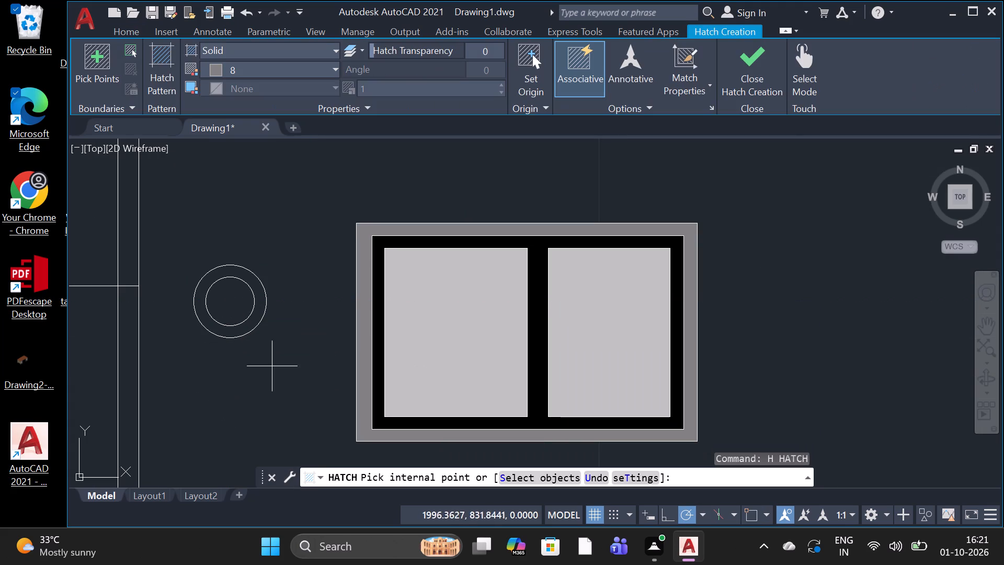
left_click(299, 65)
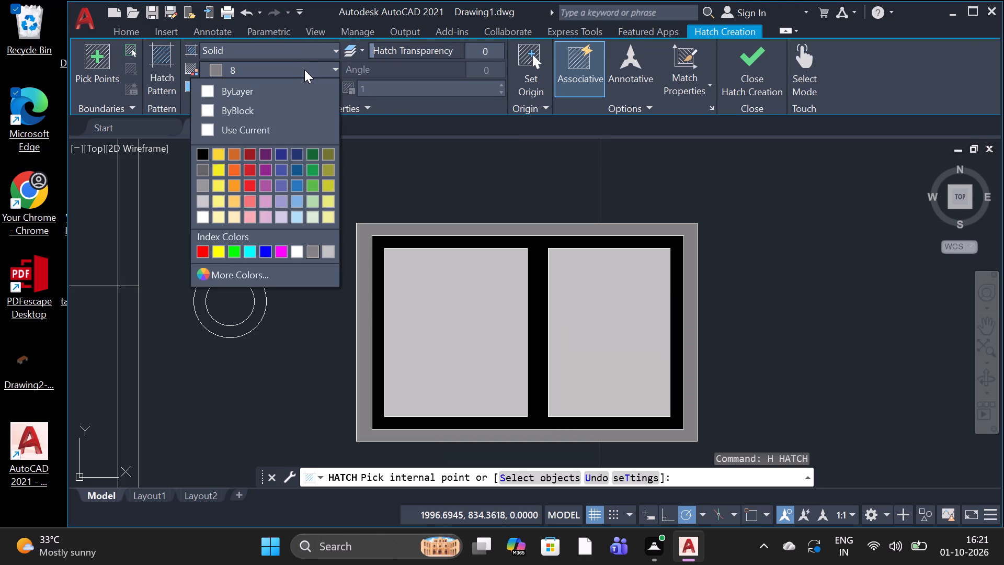
left_click(197, 151)
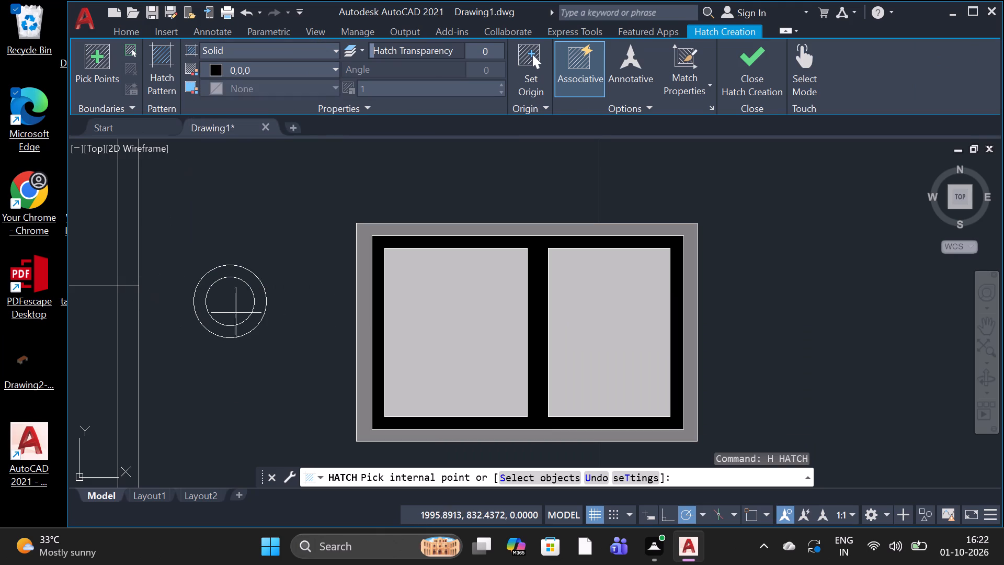
left_click(255, 283)
key("space")
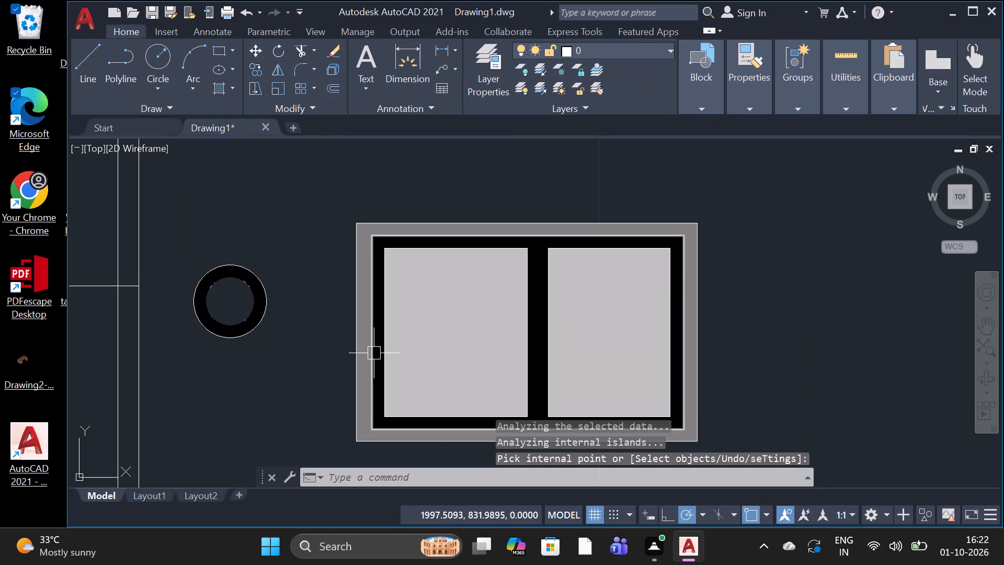
Copy the small black ring with its circles into the middle area of both the left and right window panes.
key("c")
key("o")
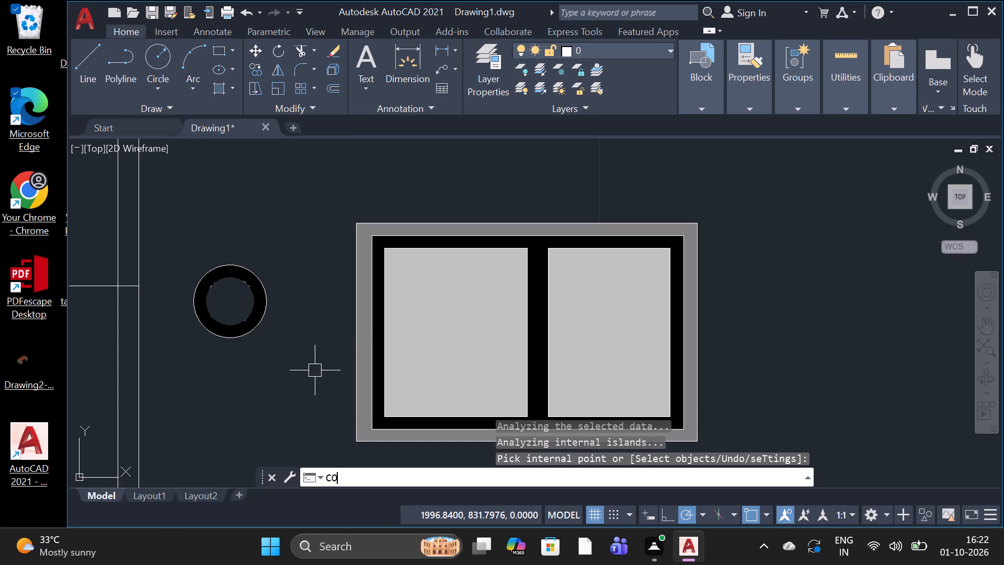
key("space")
left_click(325, 272)
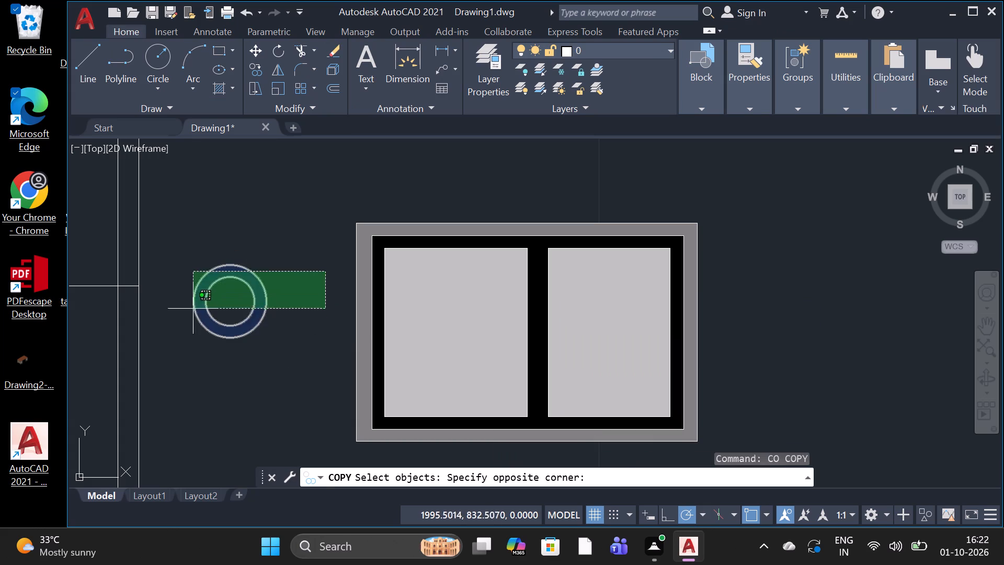
left_click(189, 323)
key("space")
left_click(244, 308)
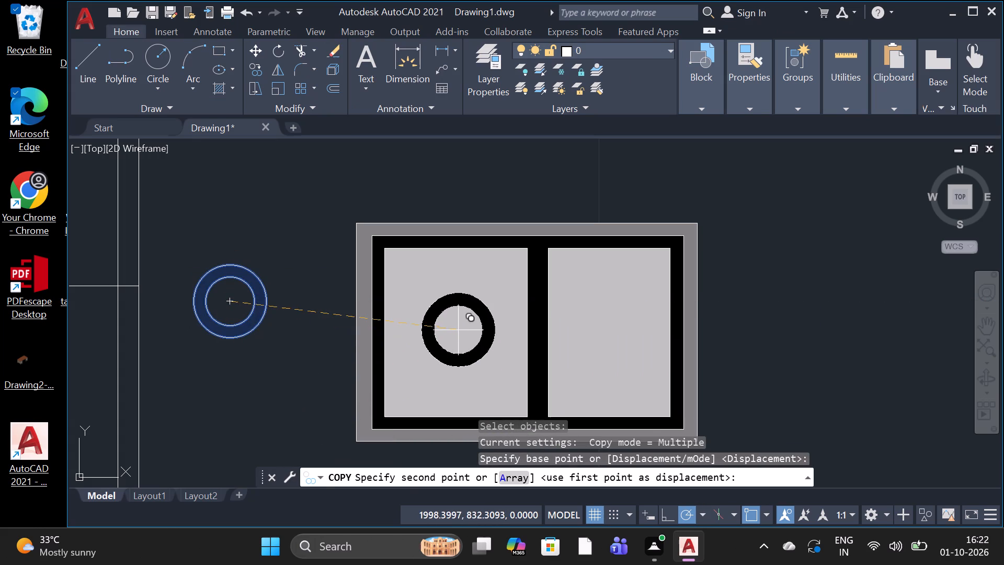
left_click(454, 324)
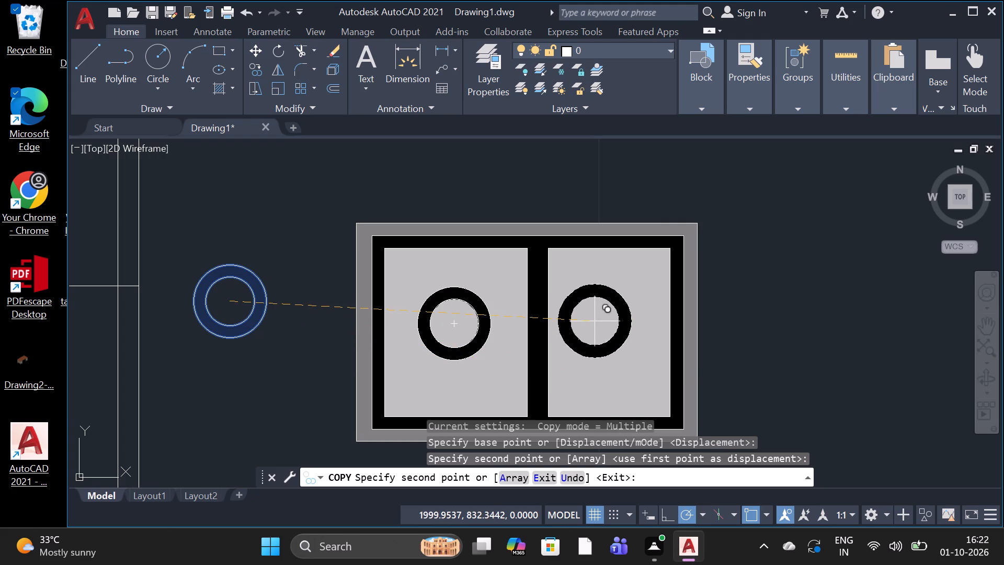
left_click(595, 321)
key("space")
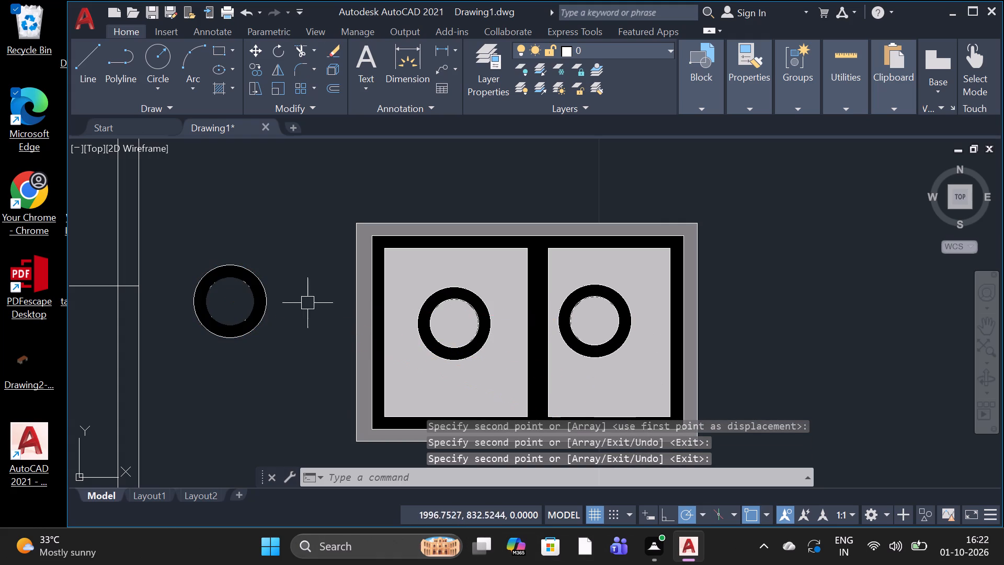
scroll(334, 265, "down", 2)
scroll(384, 411, "up", 1)
scroll(397, 398, "down", 2)
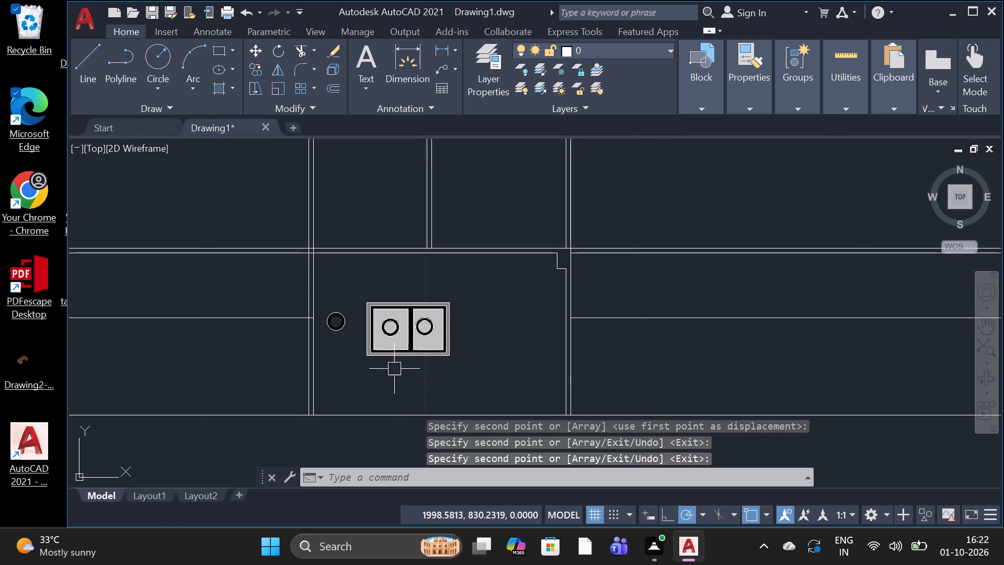
Erase the original small black ring with its two circles between the wall and the window.
left_click(353, 274)
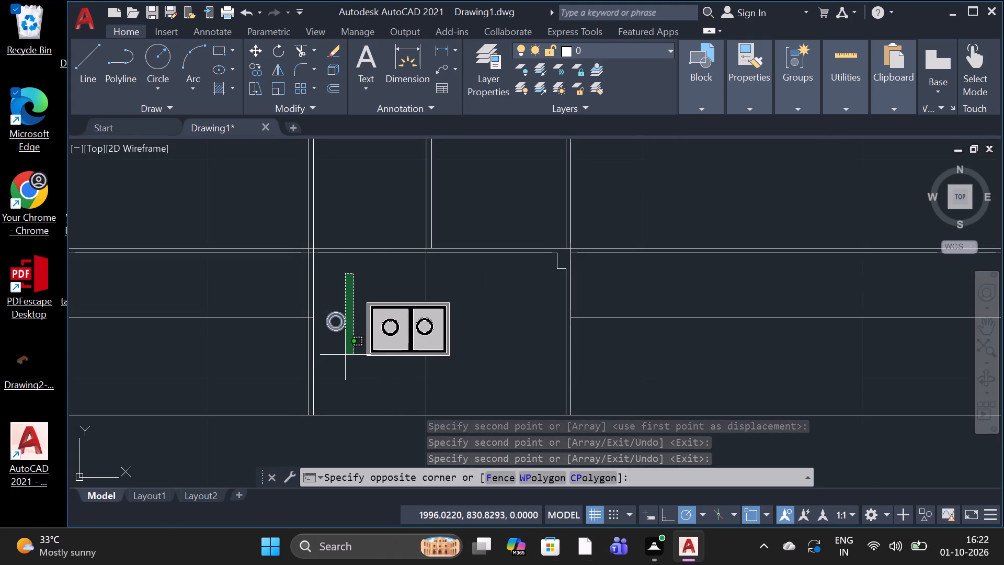
left_click(334, 357)
key("Delete")
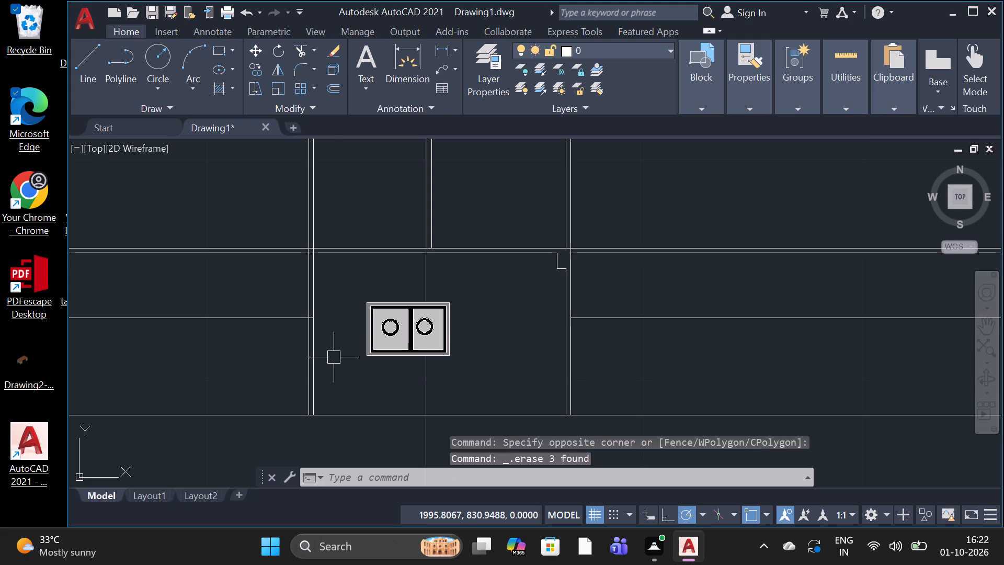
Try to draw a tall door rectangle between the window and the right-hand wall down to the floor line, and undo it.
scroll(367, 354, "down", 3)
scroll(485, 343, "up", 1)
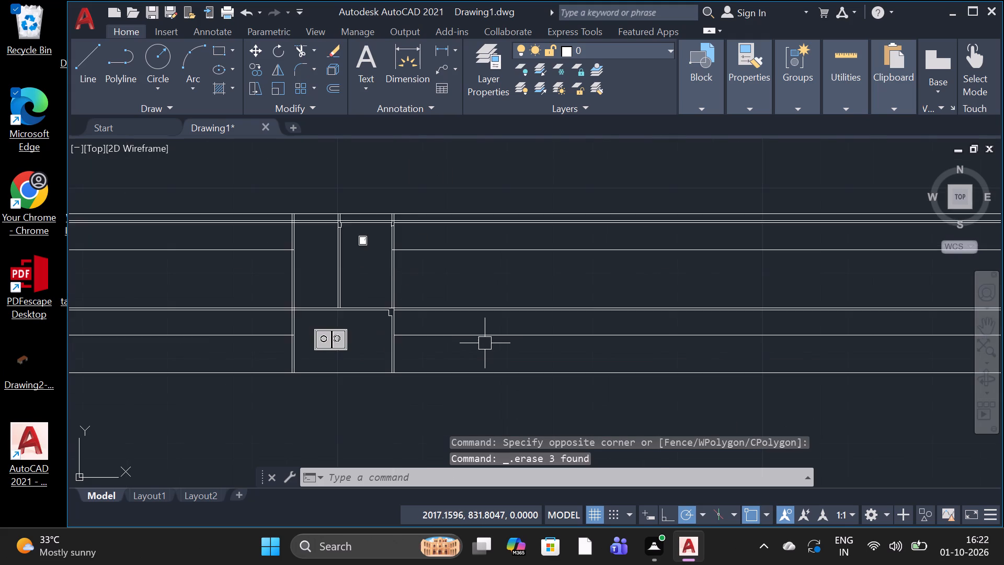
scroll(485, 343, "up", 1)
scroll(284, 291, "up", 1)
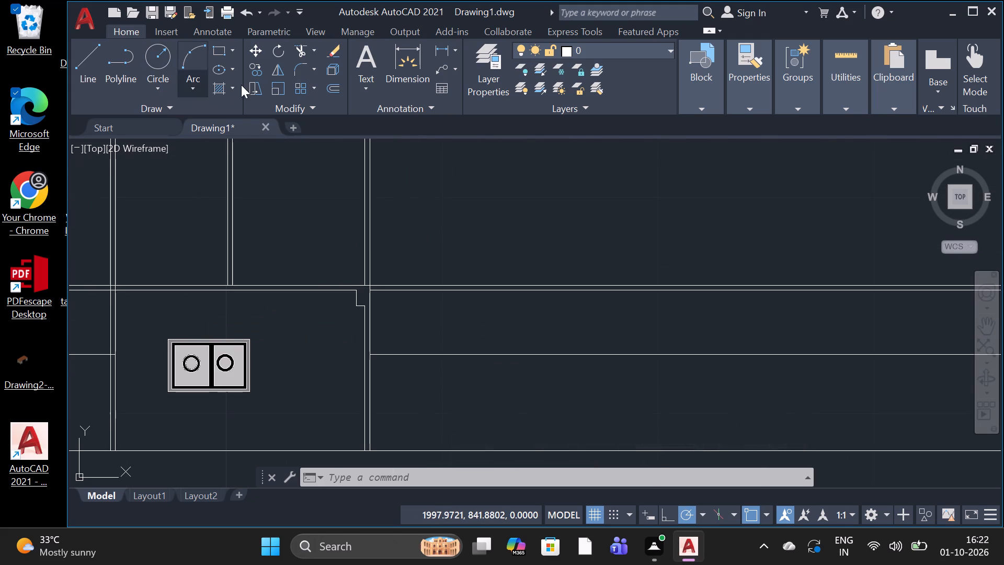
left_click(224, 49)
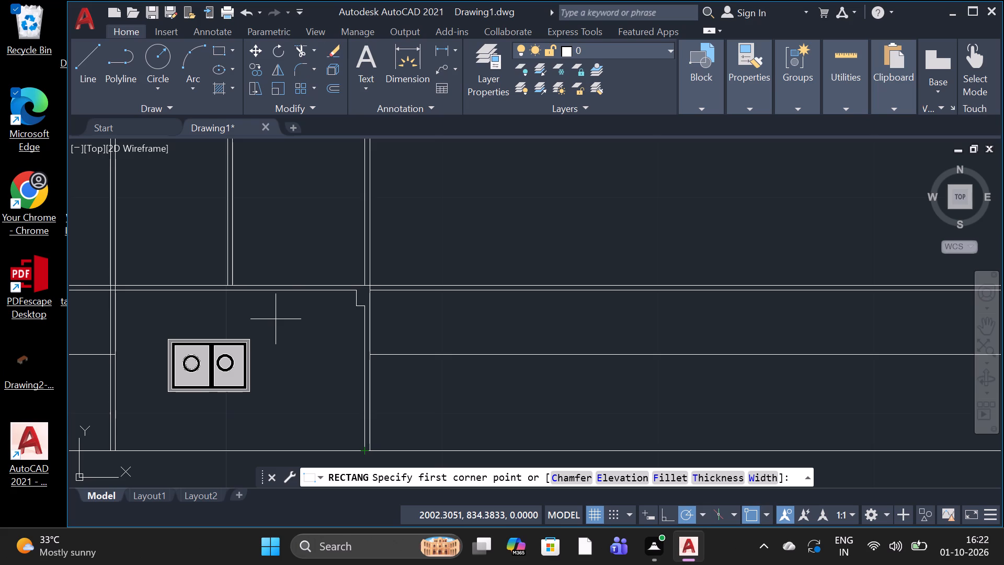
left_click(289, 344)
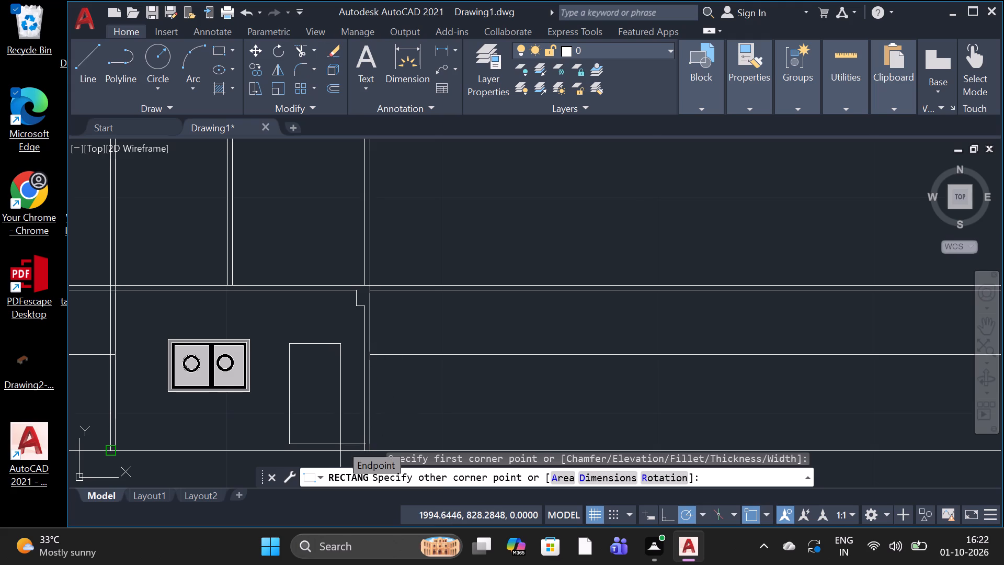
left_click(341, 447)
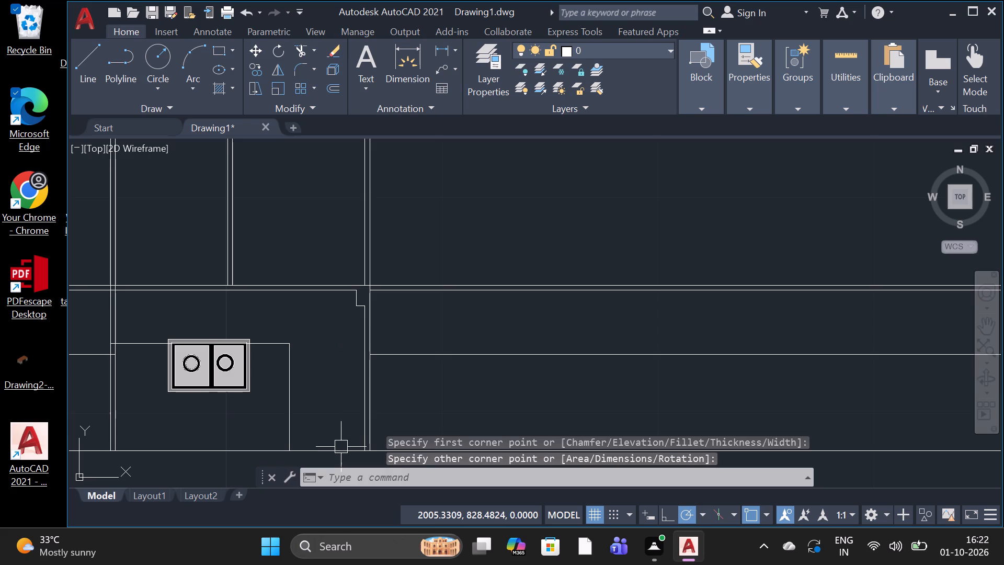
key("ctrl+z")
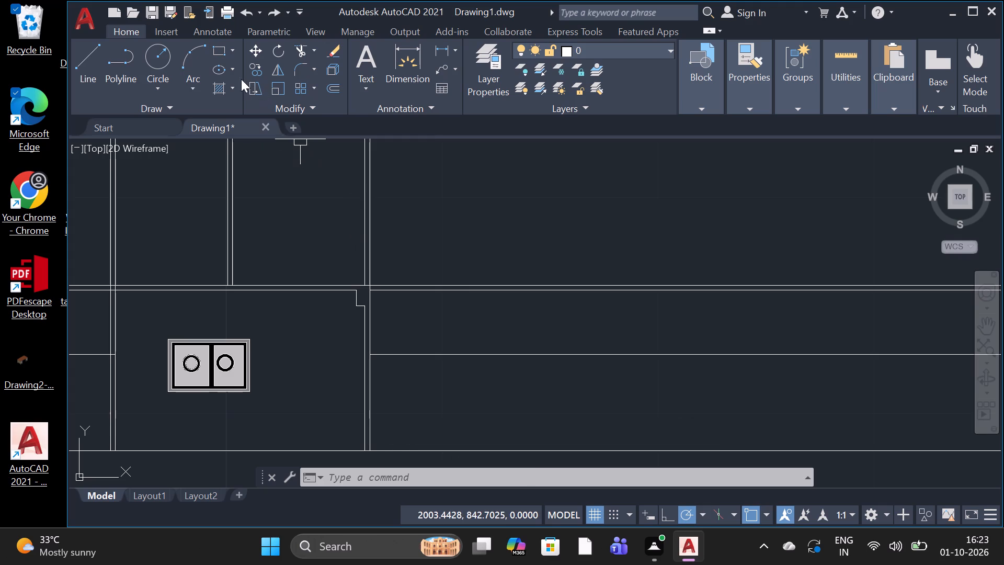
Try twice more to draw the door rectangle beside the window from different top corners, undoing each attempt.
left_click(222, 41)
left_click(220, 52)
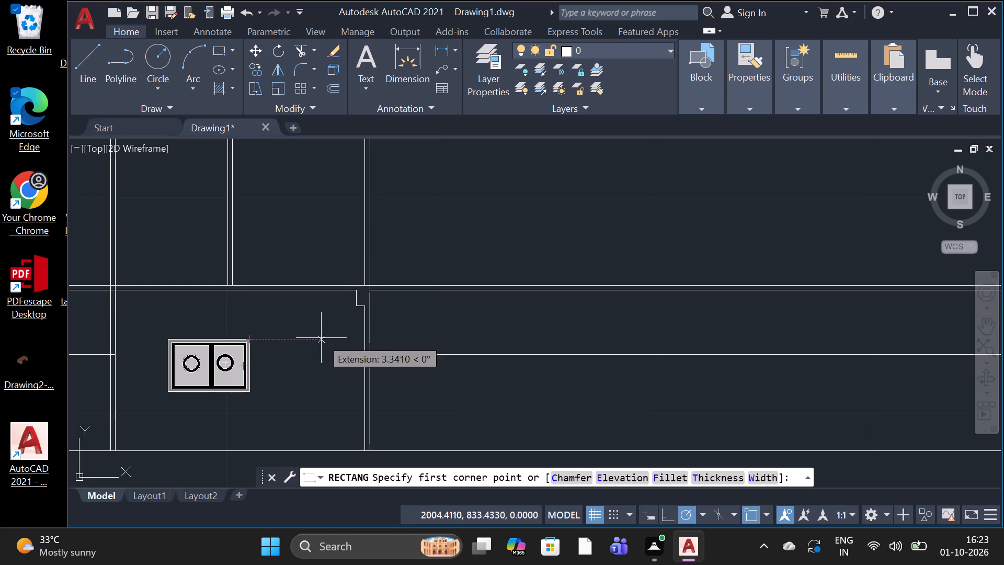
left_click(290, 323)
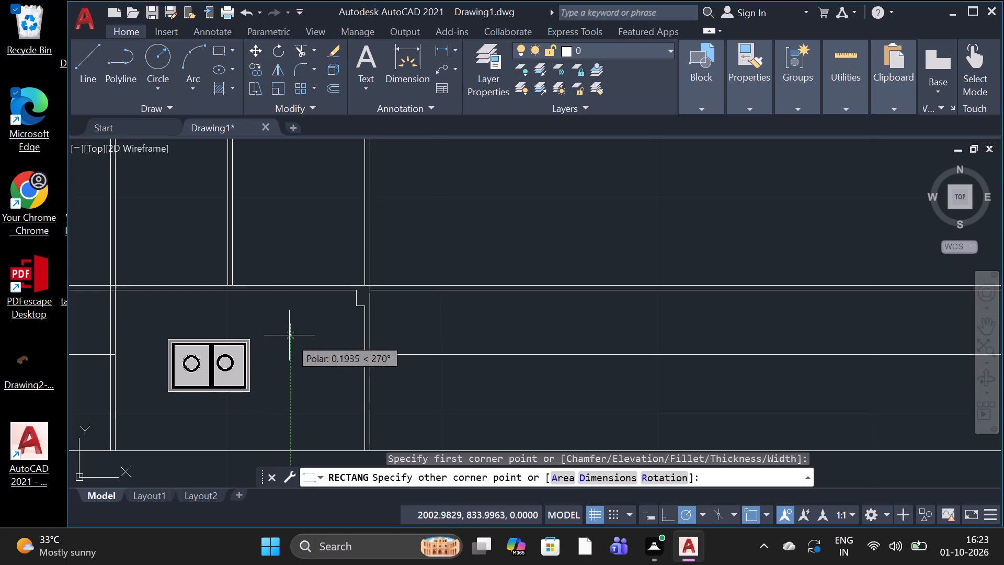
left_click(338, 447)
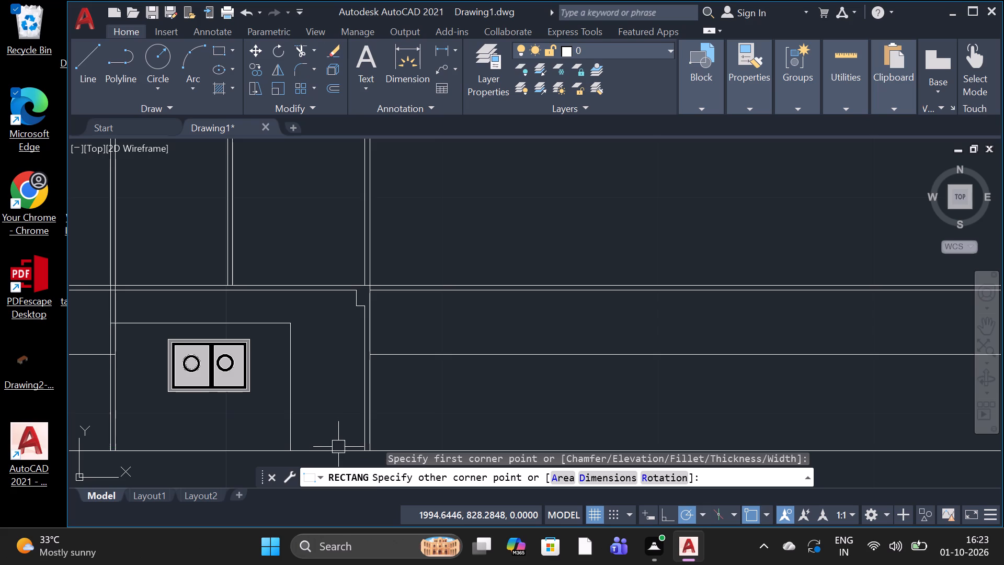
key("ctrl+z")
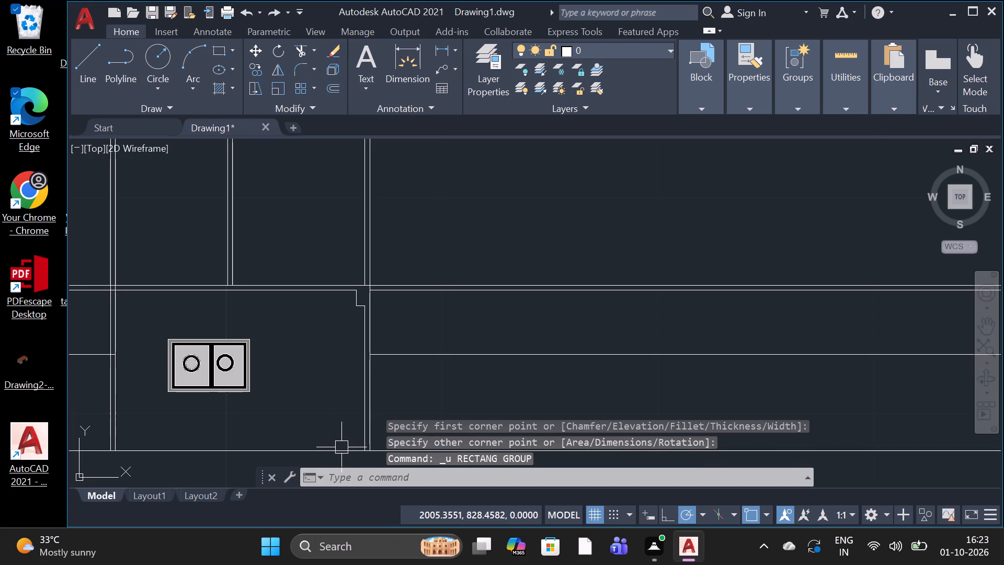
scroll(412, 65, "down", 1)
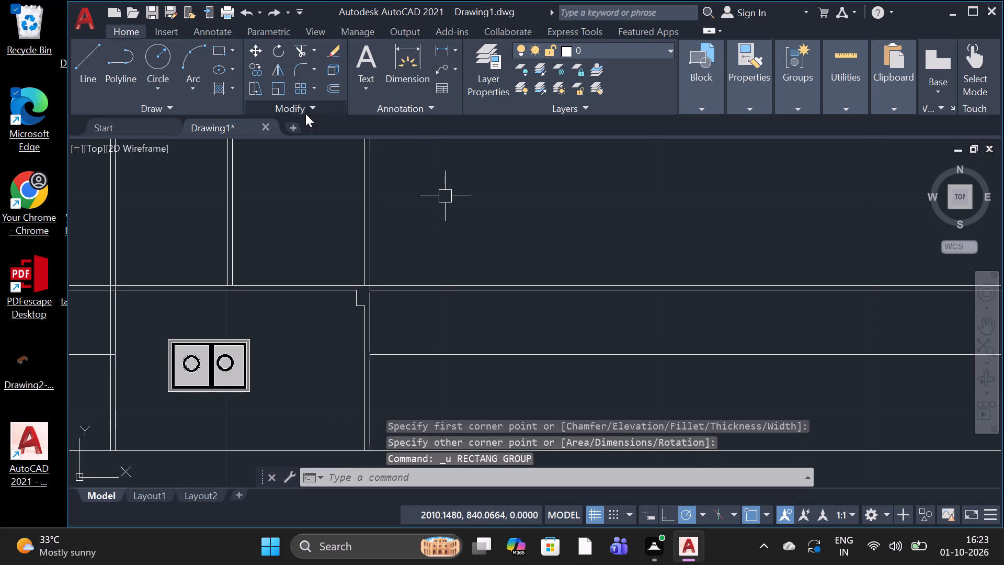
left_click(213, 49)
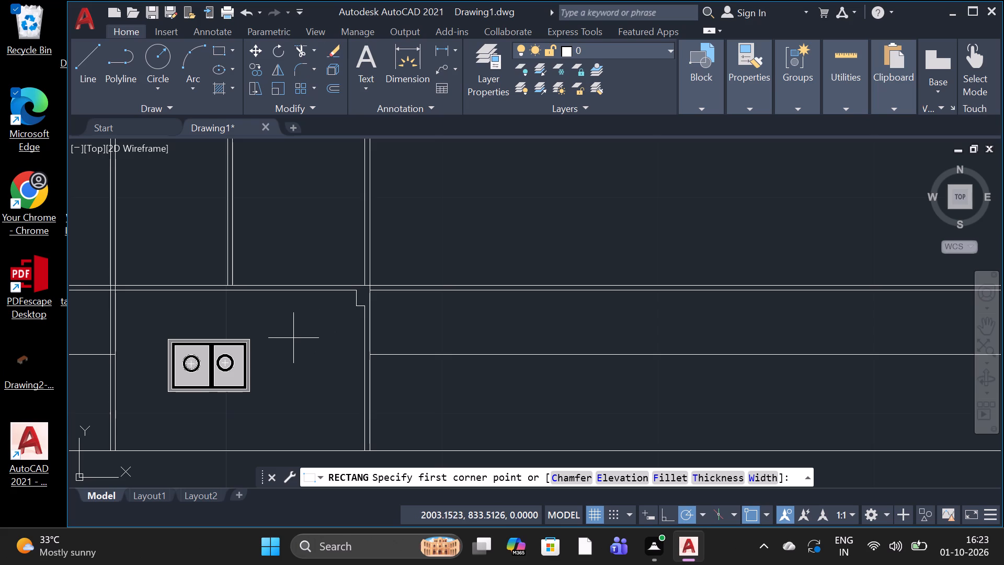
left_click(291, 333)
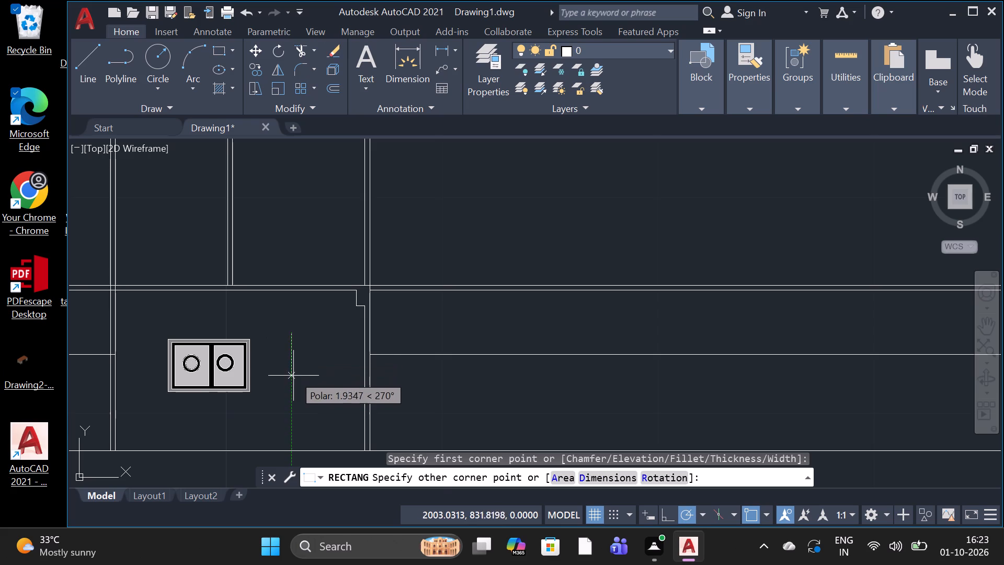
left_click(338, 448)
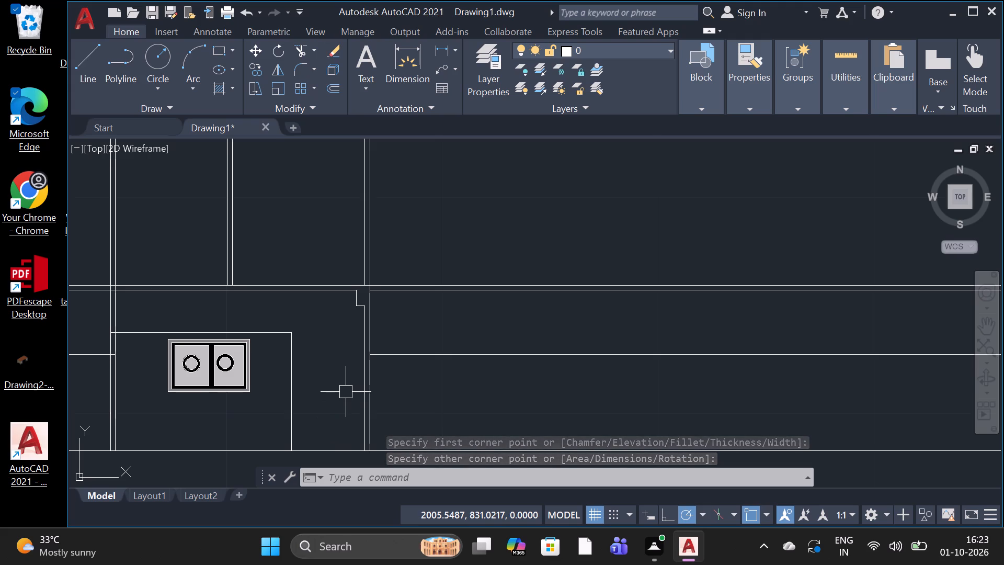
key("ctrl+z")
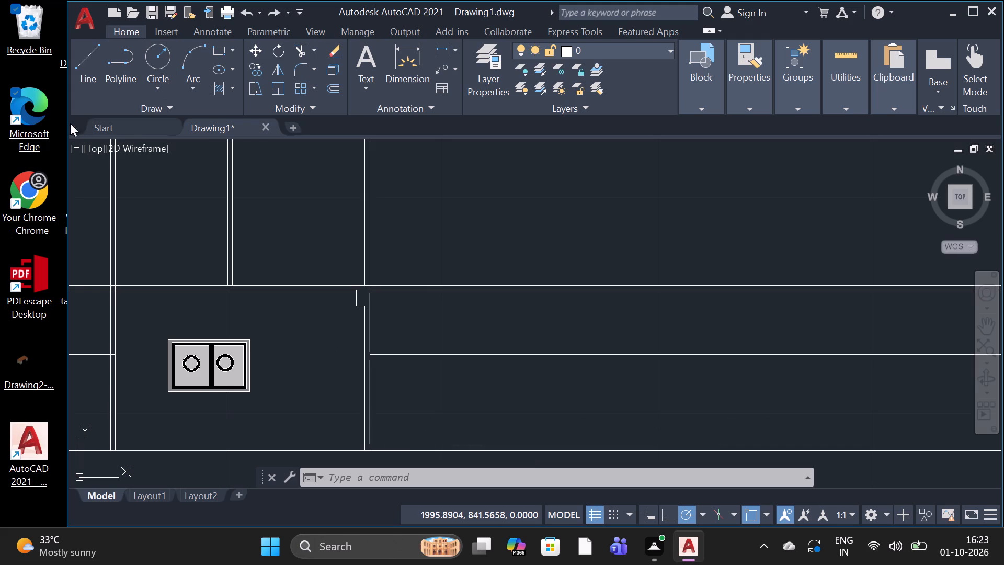
Draw a closed door outline with lines, about 2.61 wide and 5.88 high, on the floor line between the window and the right-hand wall.
left_click(88, 47)
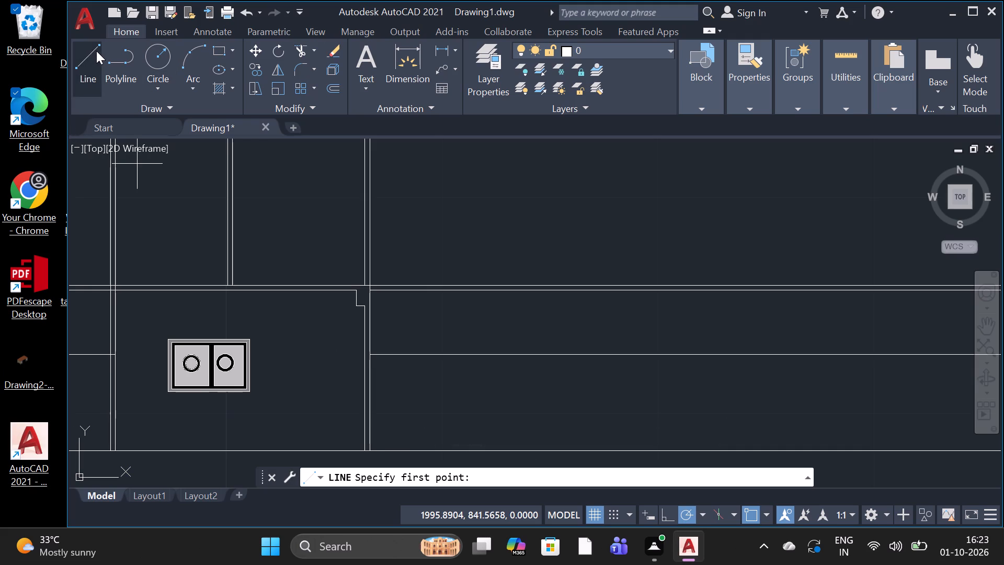
left_click(284, 324)
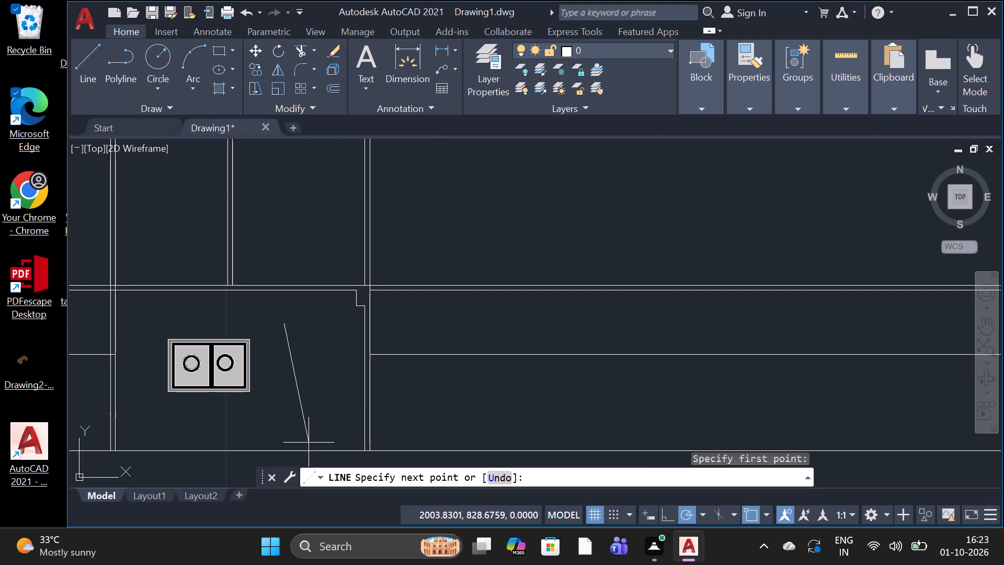
left_click(277, 444)
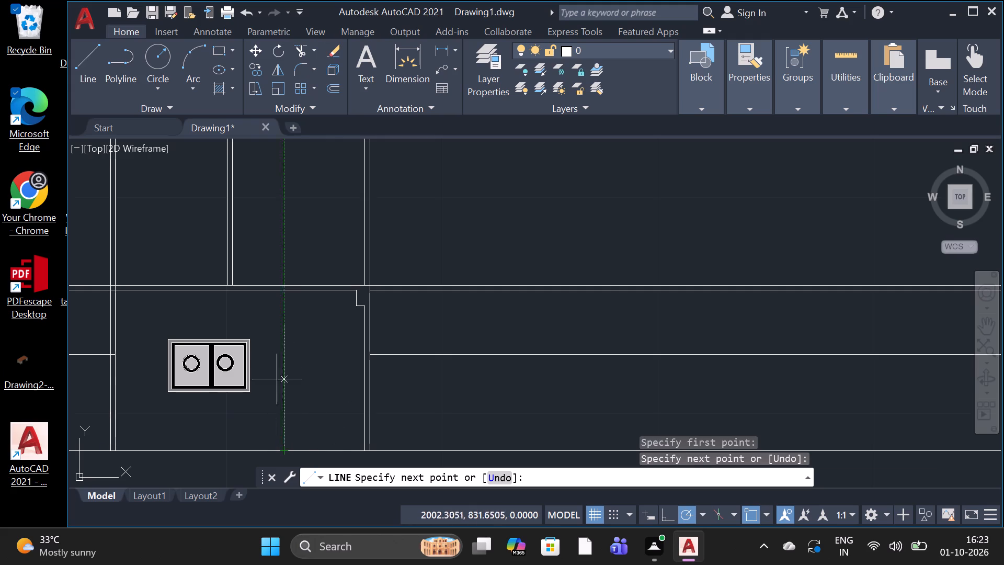
left_click(340, 451)
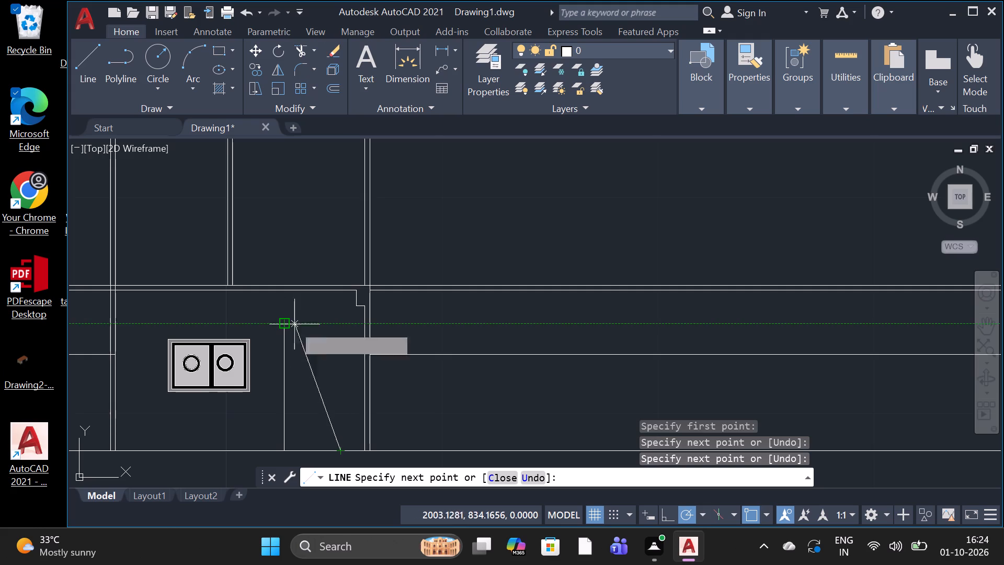
left_click(346, 324)
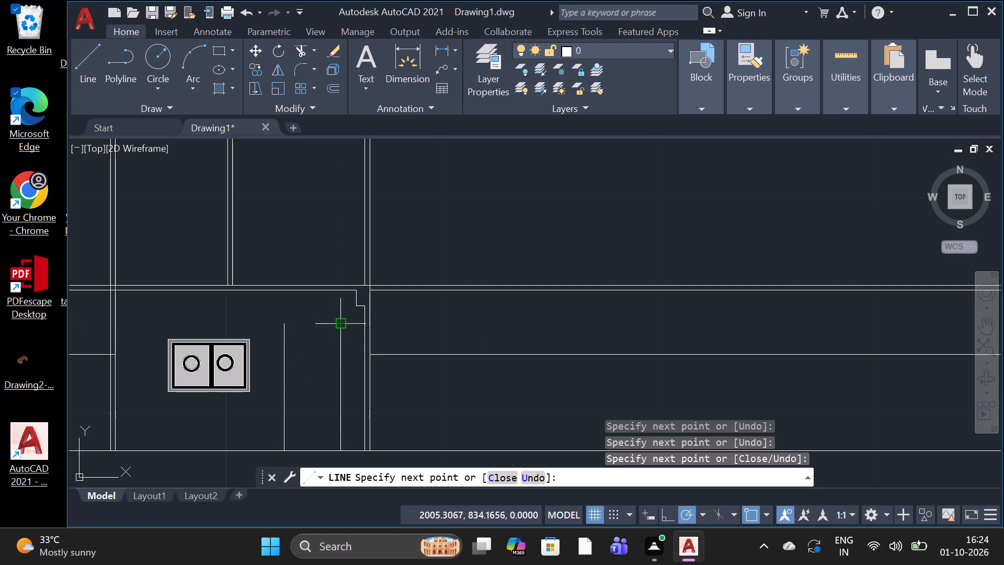
left_click(280, 320)
key("space")
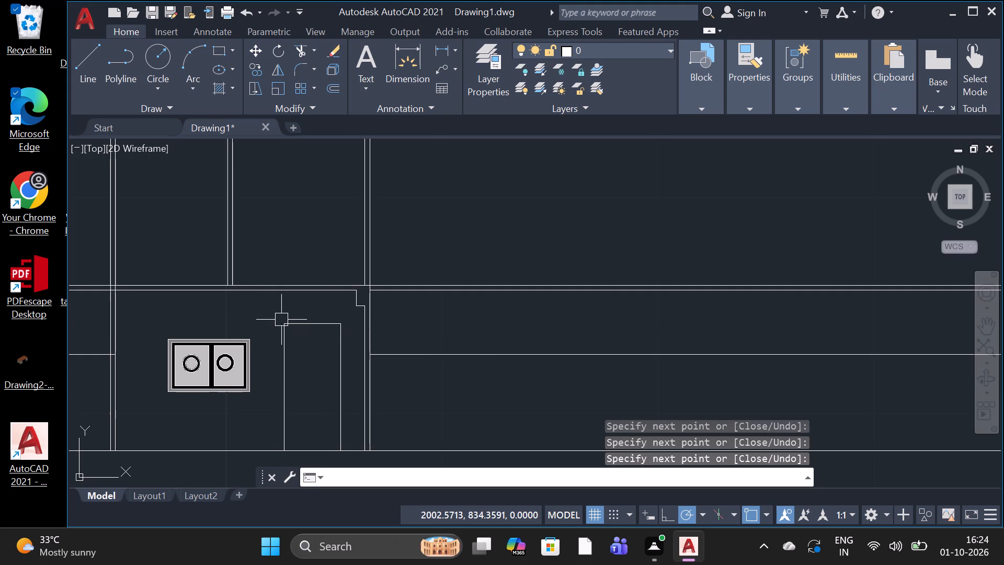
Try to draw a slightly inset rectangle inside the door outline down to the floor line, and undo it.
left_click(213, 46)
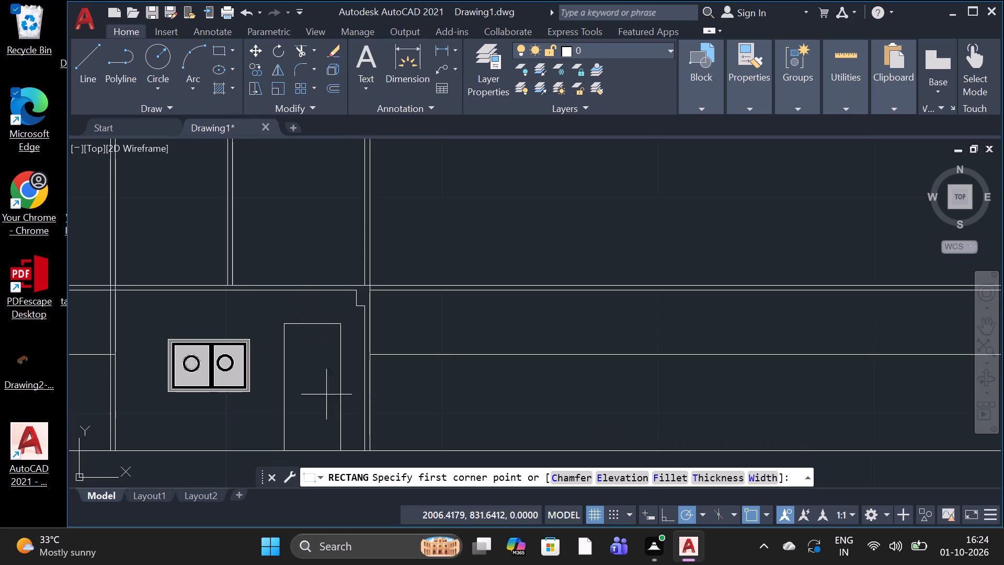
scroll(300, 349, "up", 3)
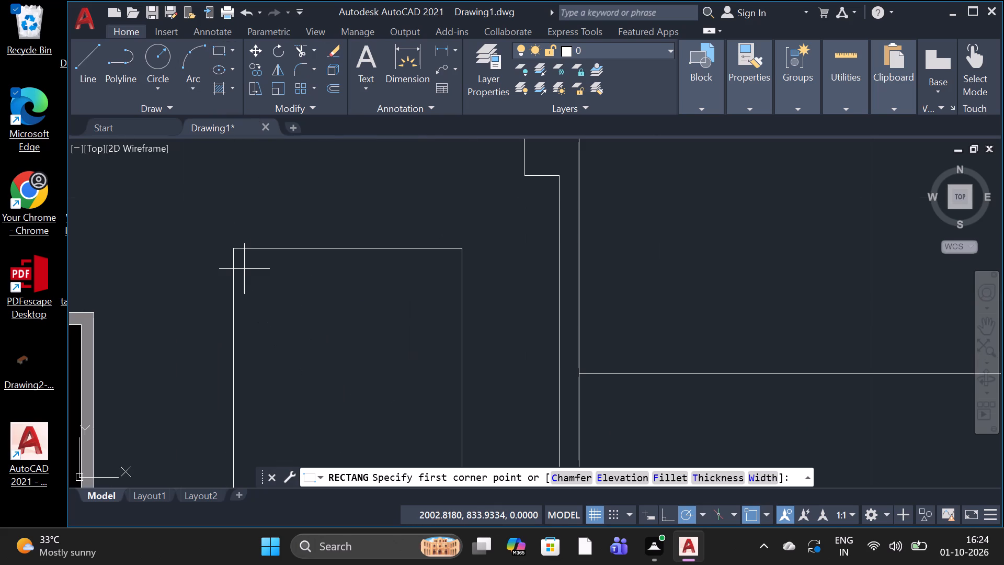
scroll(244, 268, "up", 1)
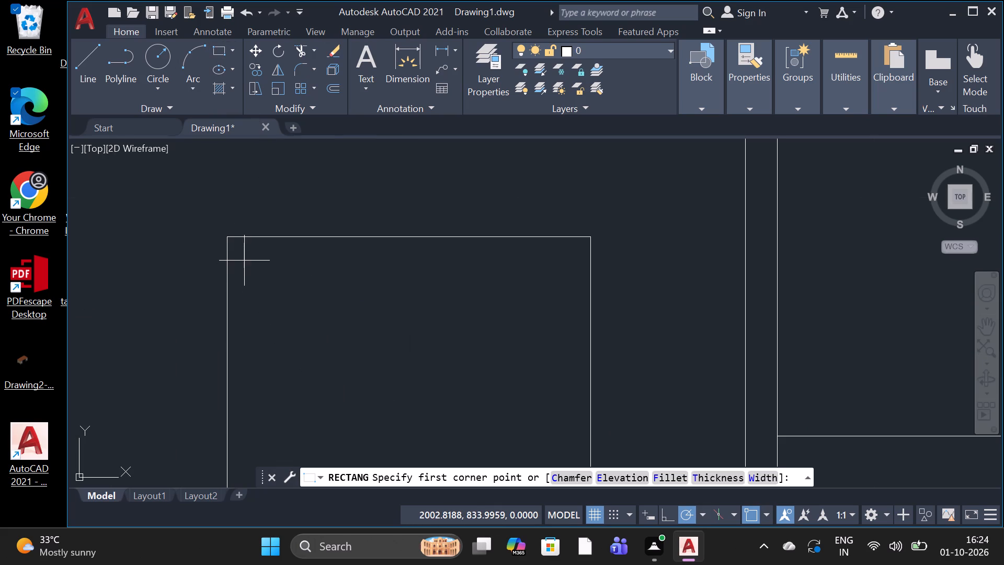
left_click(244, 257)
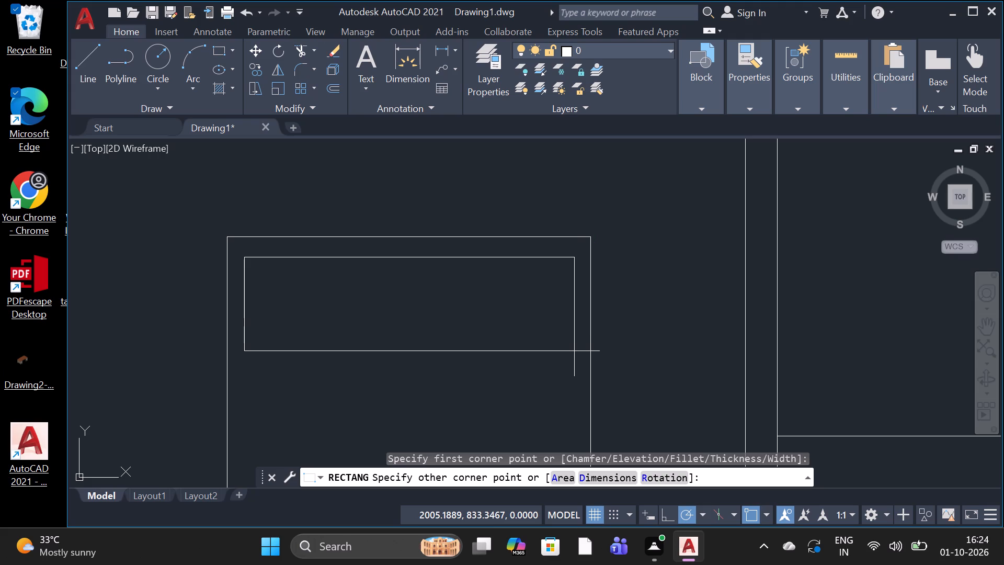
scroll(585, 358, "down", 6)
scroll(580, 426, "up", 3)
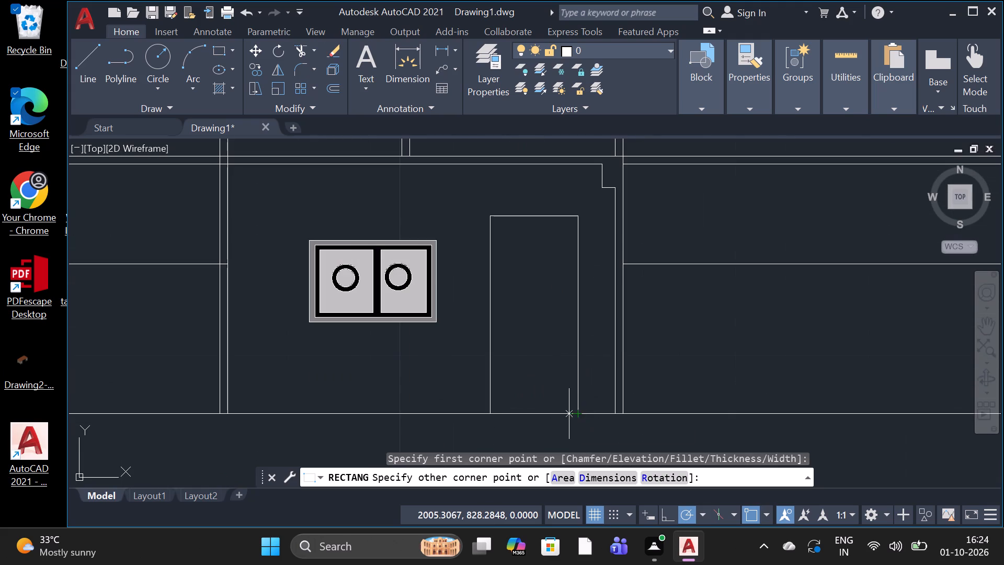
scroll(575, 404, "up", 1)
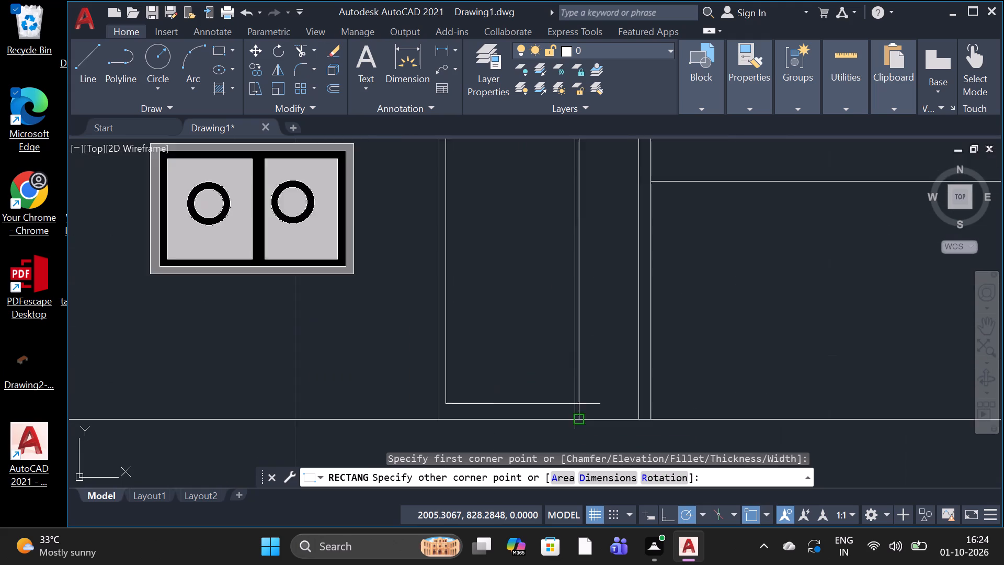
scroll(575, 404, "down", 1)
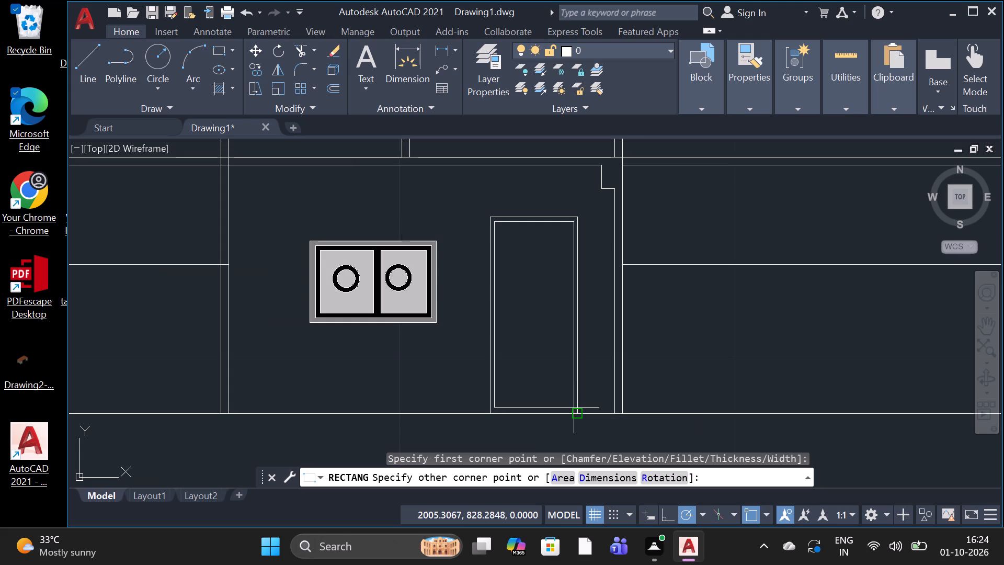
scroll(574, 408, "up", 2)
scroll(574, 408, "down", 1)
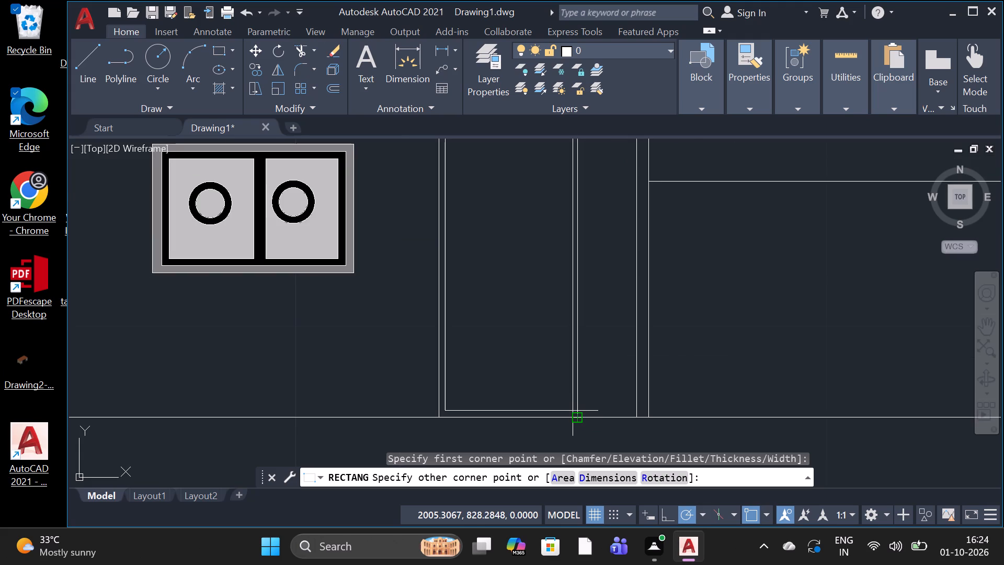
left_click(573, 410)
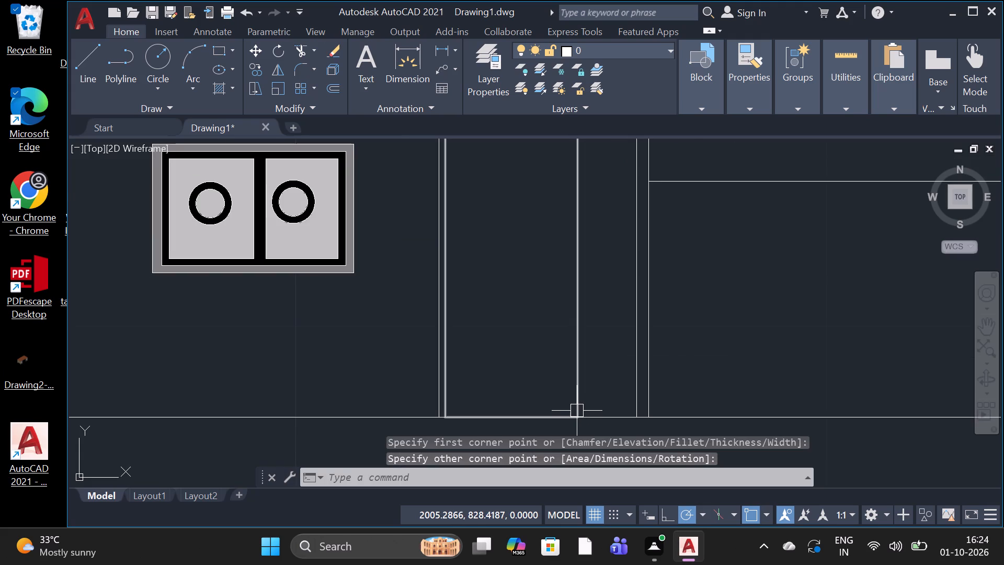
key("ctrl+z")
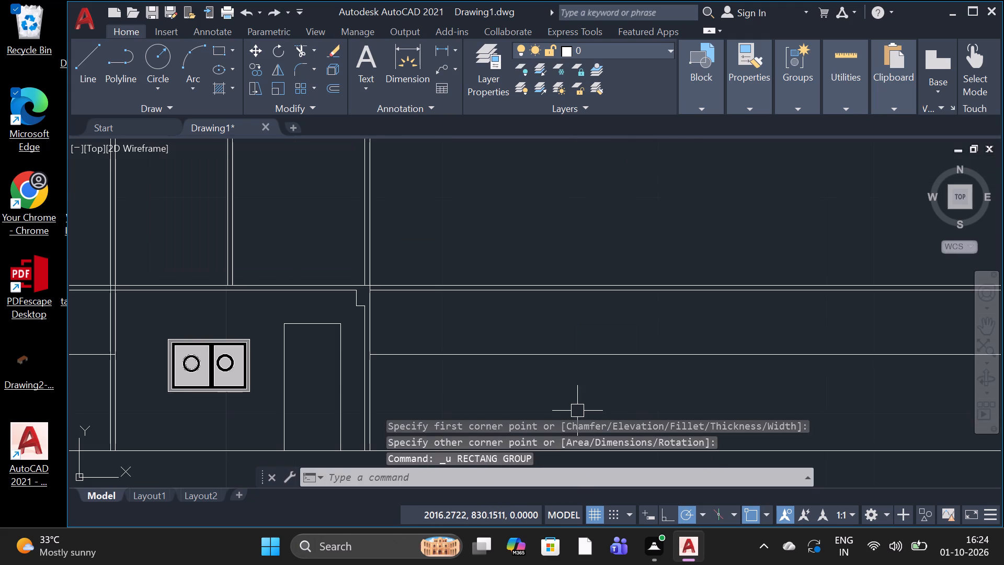
Draw an inset rectangle inside the door outline, about 2.47 wide and 5.68 high, ending at the outline's bottom-right corner.
left_click(228, 51)
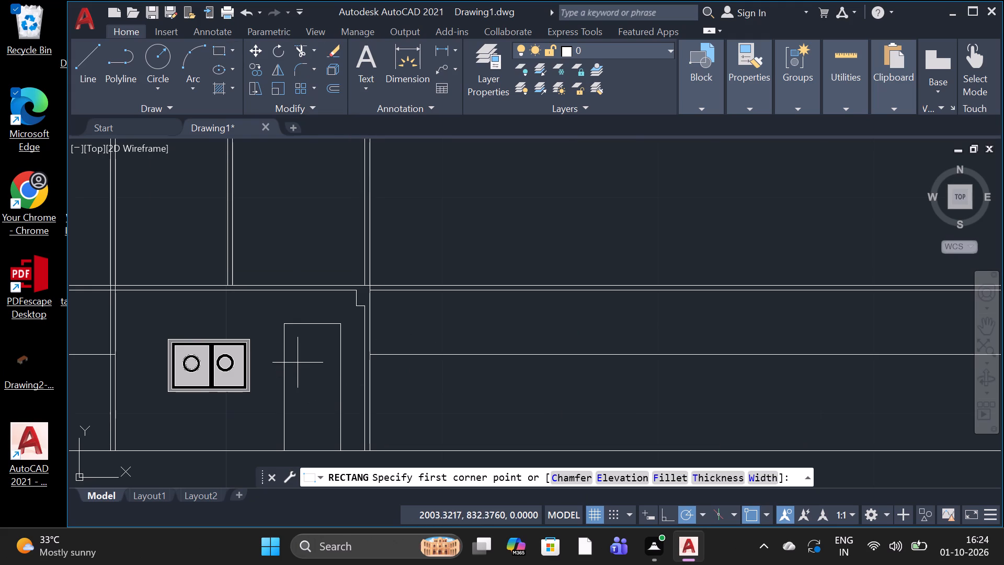
scroll(293, 343, "up", 3)
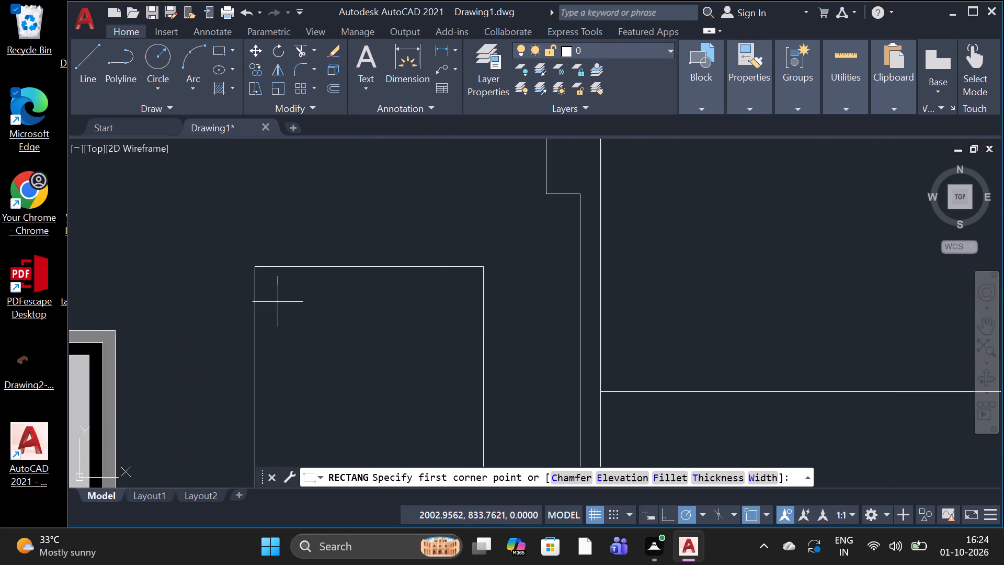
scroll(278, 302, "up", 1)
left_click(259, 273)
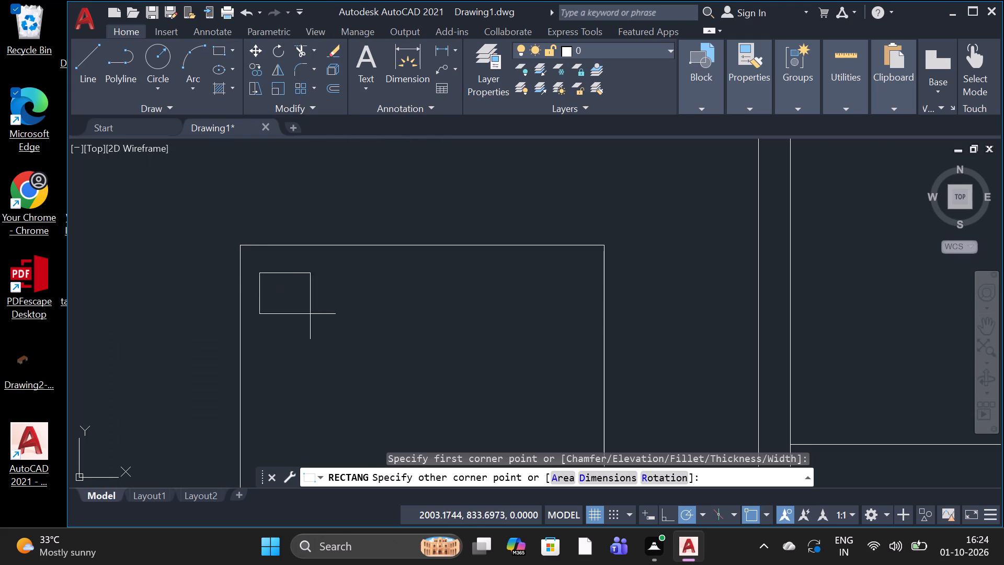
scroll(368, 395, "down", 3)
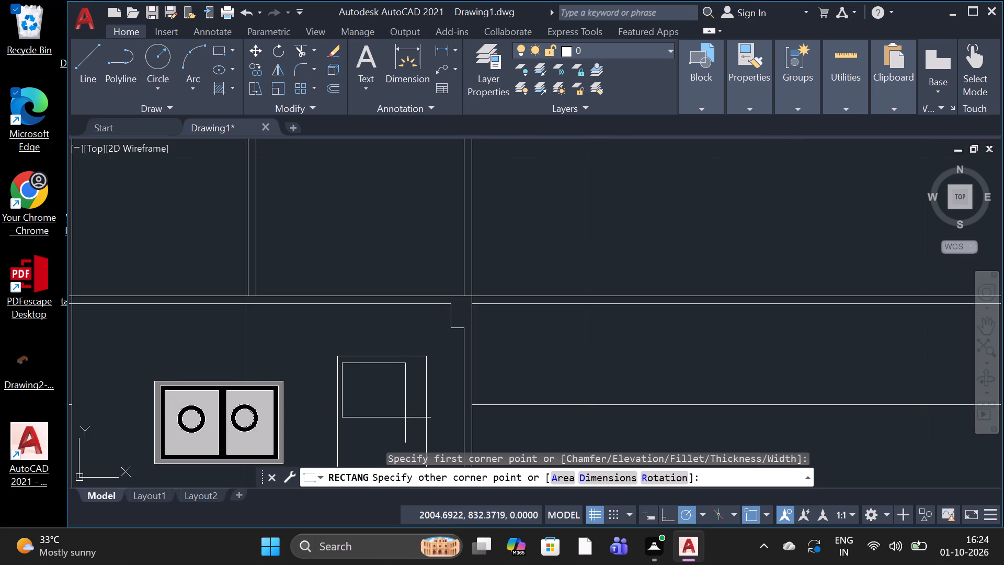
scroll(405, 417, "down", 4)
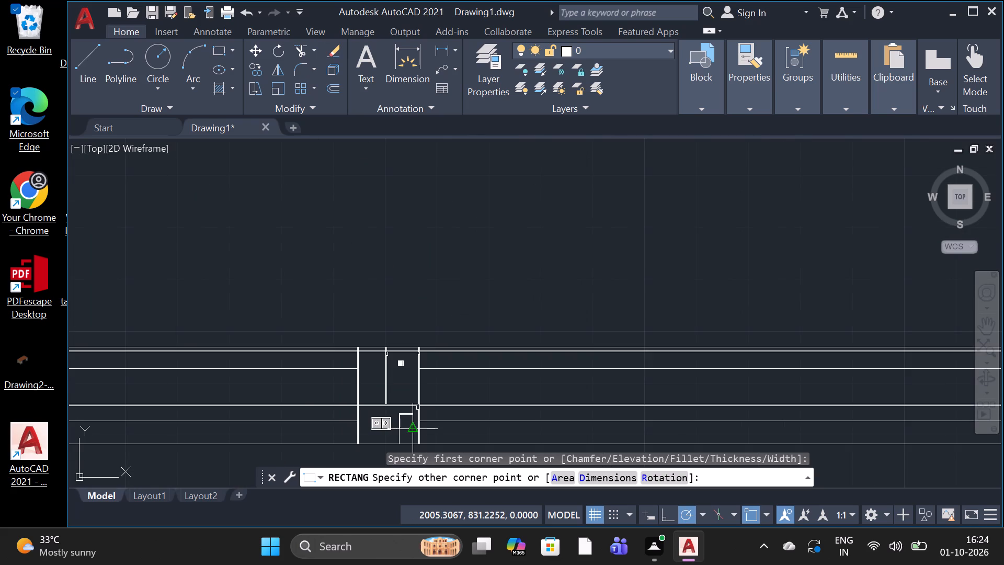
scroll(409, 435, "up", 5)
scroll(410, 435, "down", 2)
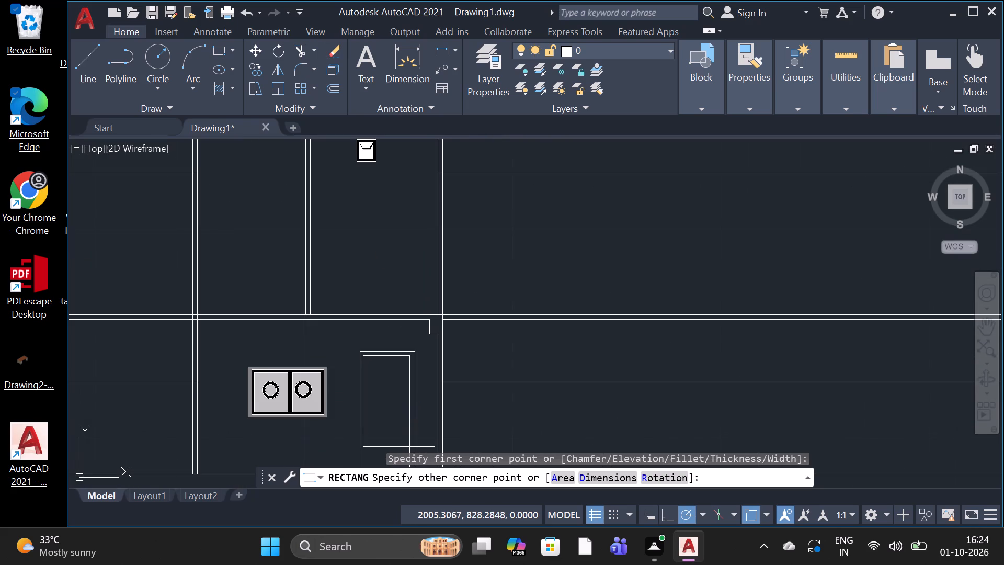
scroll(409, 447, "up", 3)
scroll(403, 434, "down", 6)
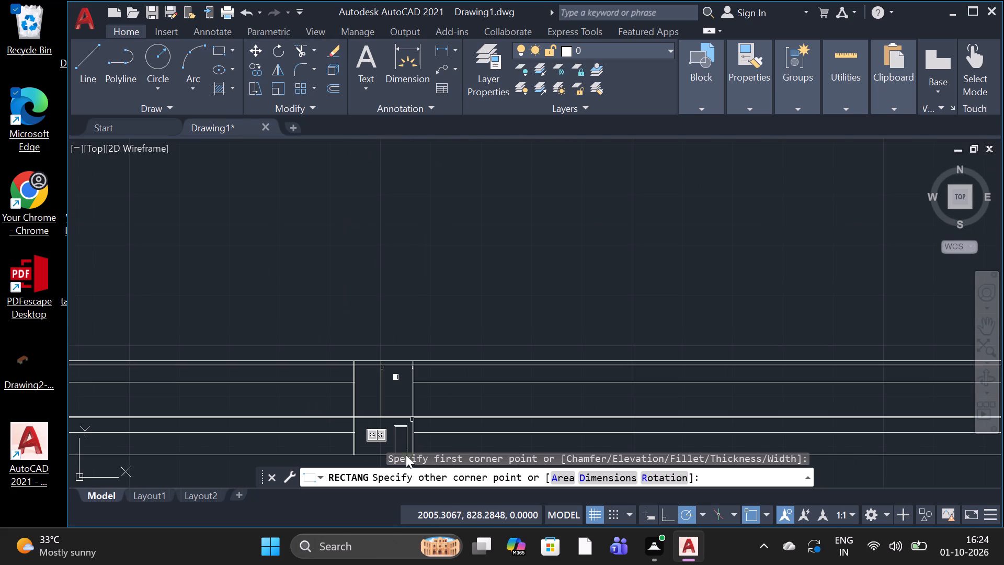
scroll(406, 455, "up", 3)
scroll(395, 433, "down", 2)
scroll(401, 440, "up", 4)
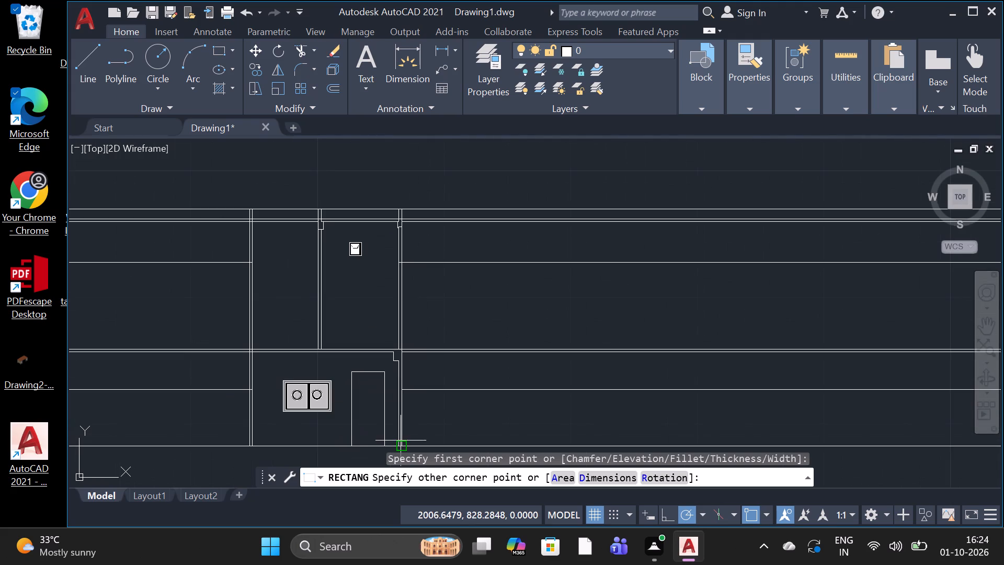
scroll(375, 434, "up", 2)
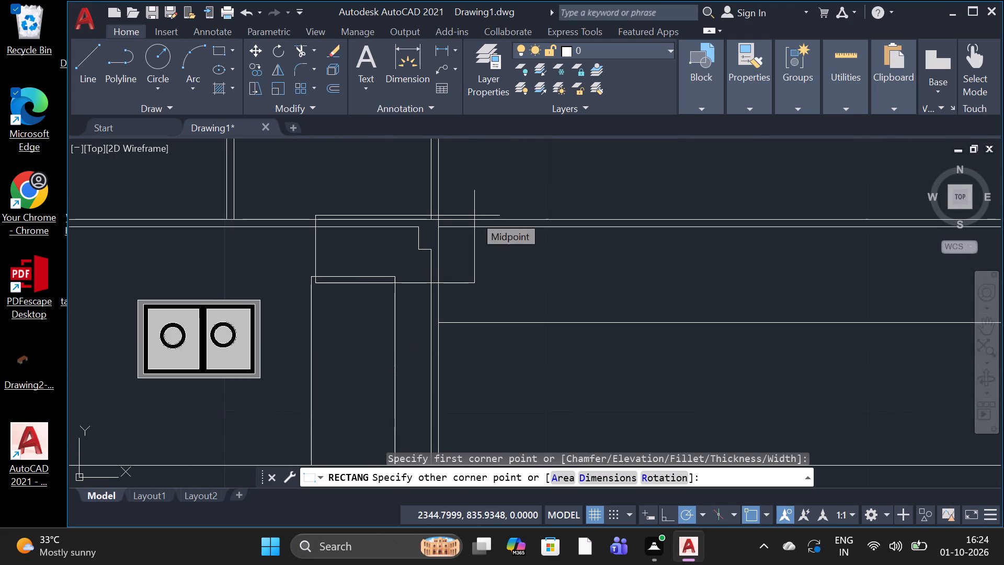
scroll(390, 354, "down", 2)
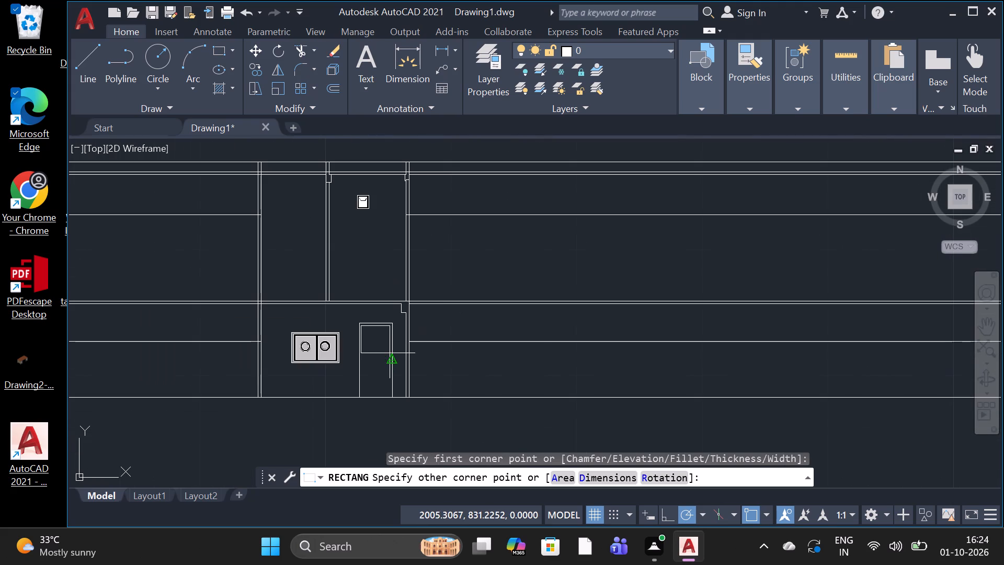
scroll(389, 382, "up", 2)
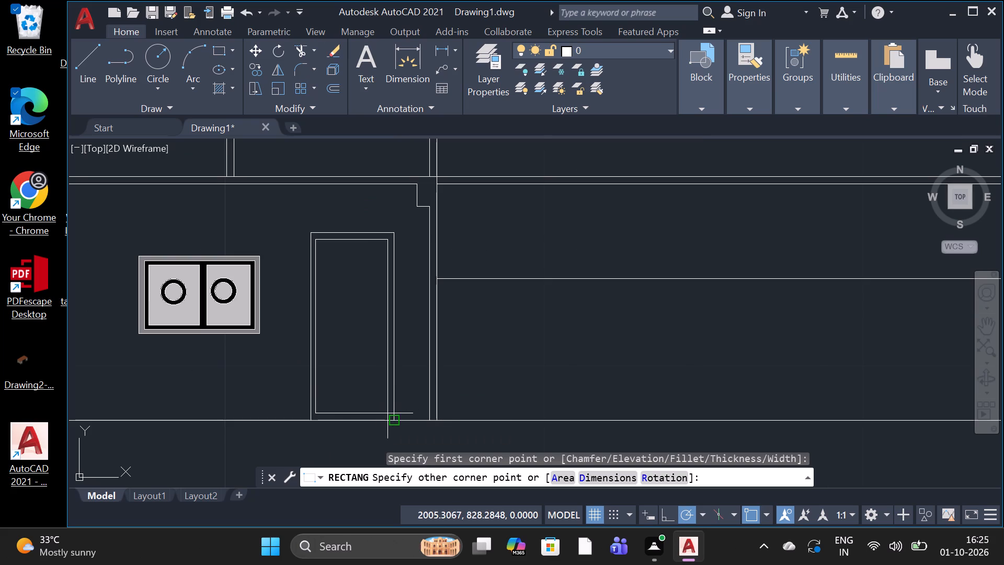
left_click(389, 413)
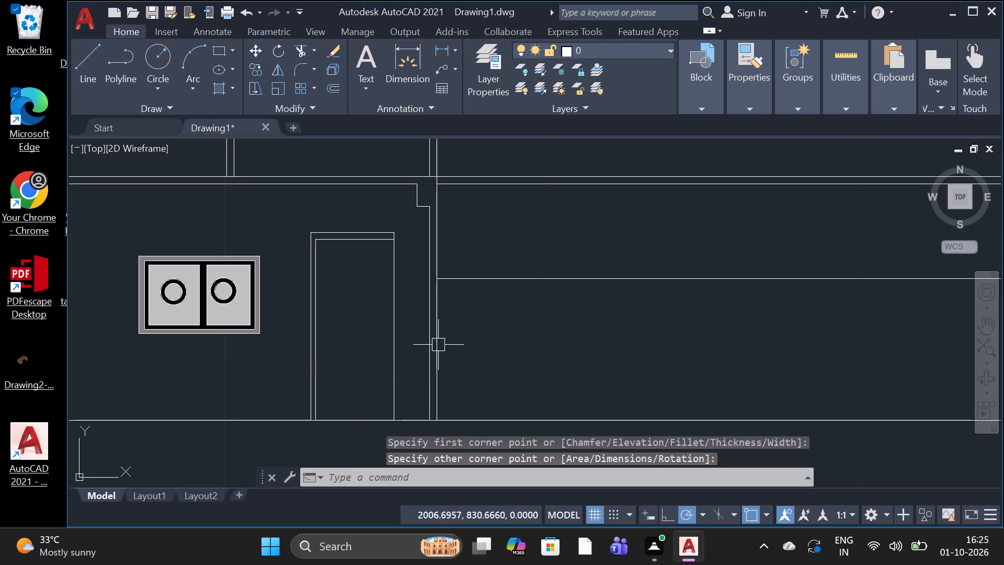
Draw the door frame's right inner edge down to the floor line and a bottom rail about 0.30 above it, across to the left inner edge.
left_click(89, 67)
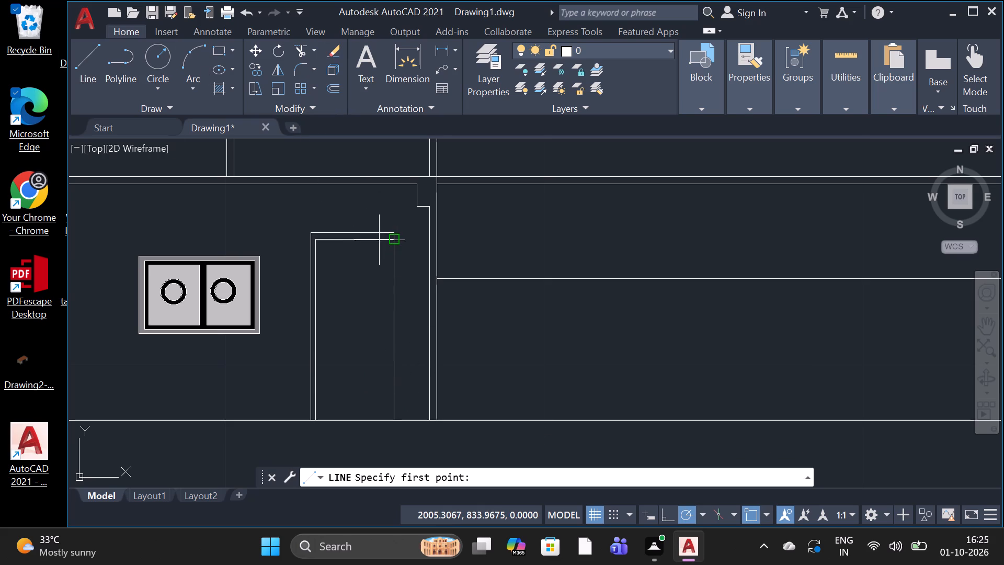
left_click(393, 242)
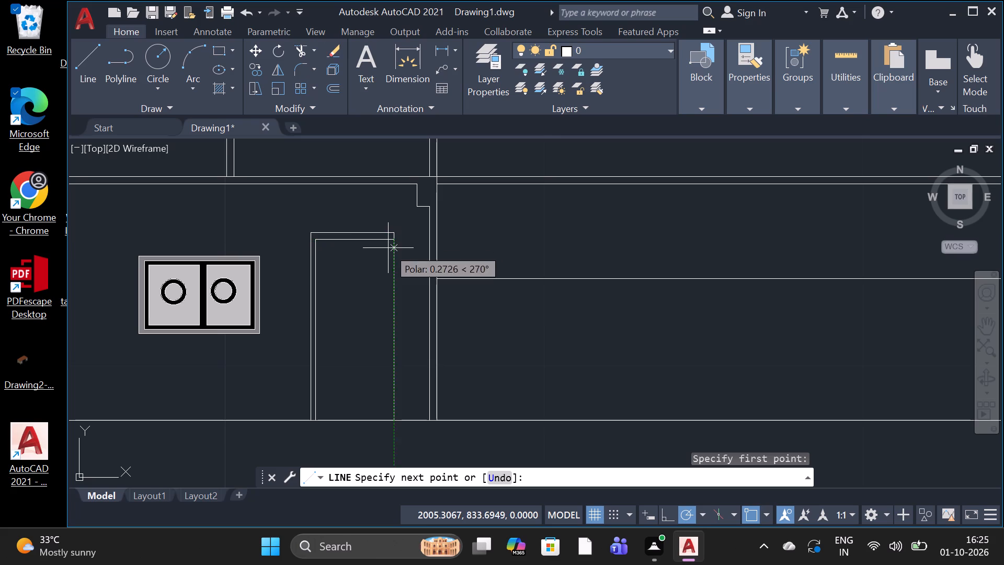
left_click(386, 238)
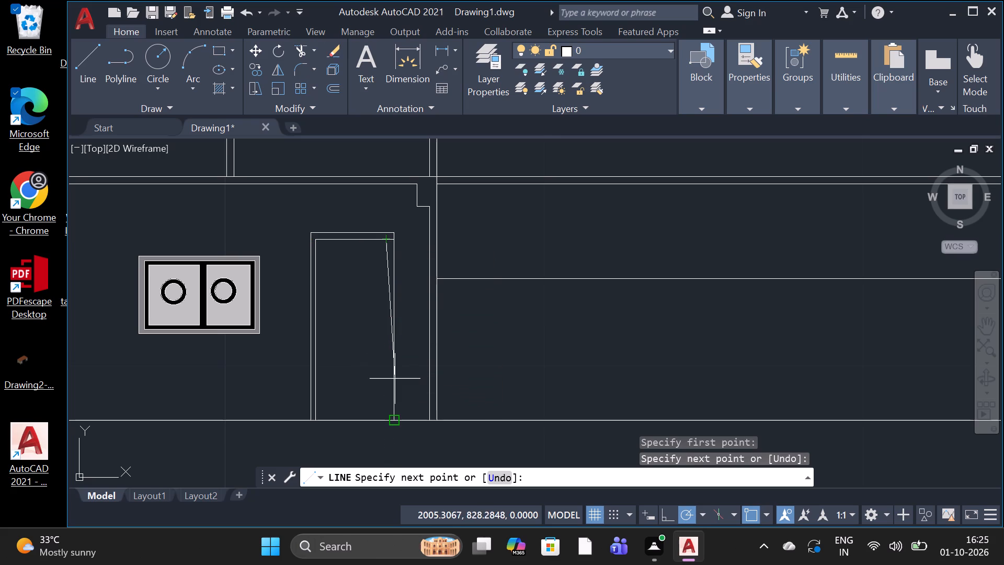
left_click(388, 238)
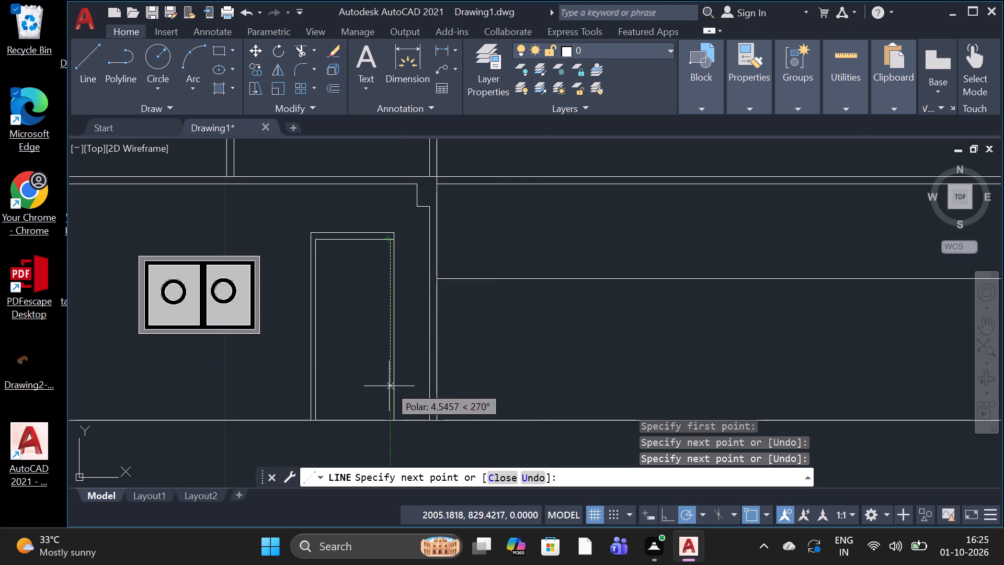
left_click(390, 415)
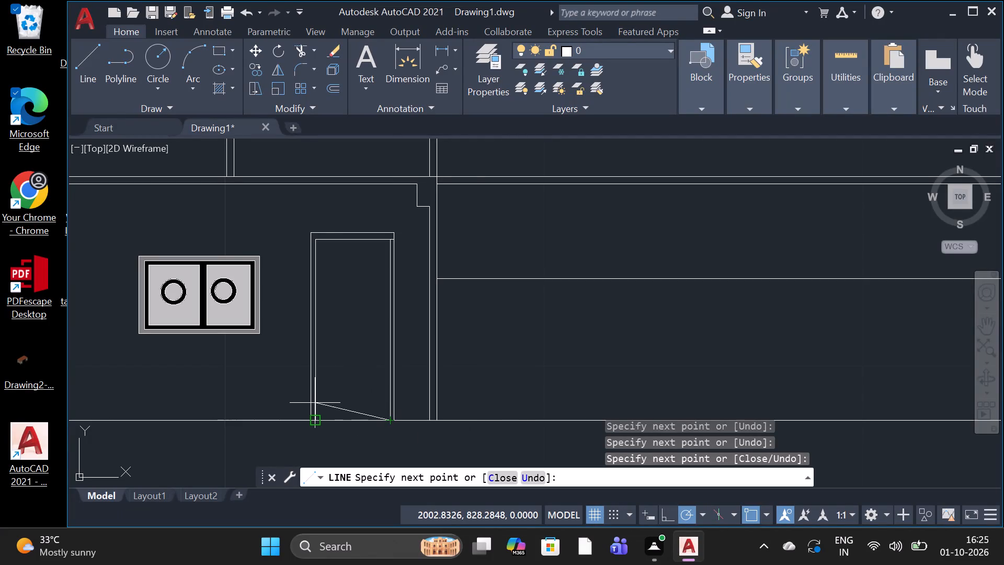
left_click(388, 411)
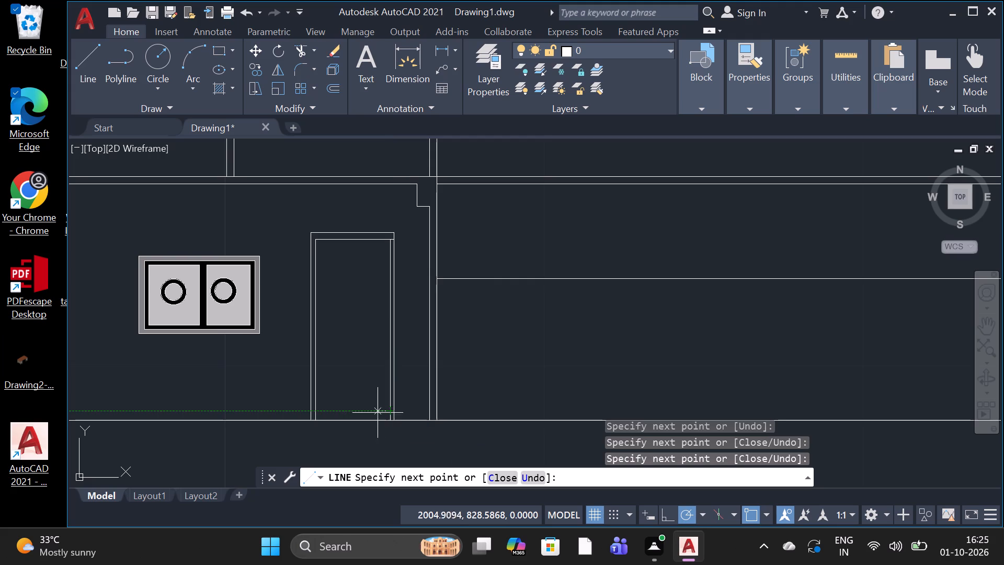
left_click(314, 412)
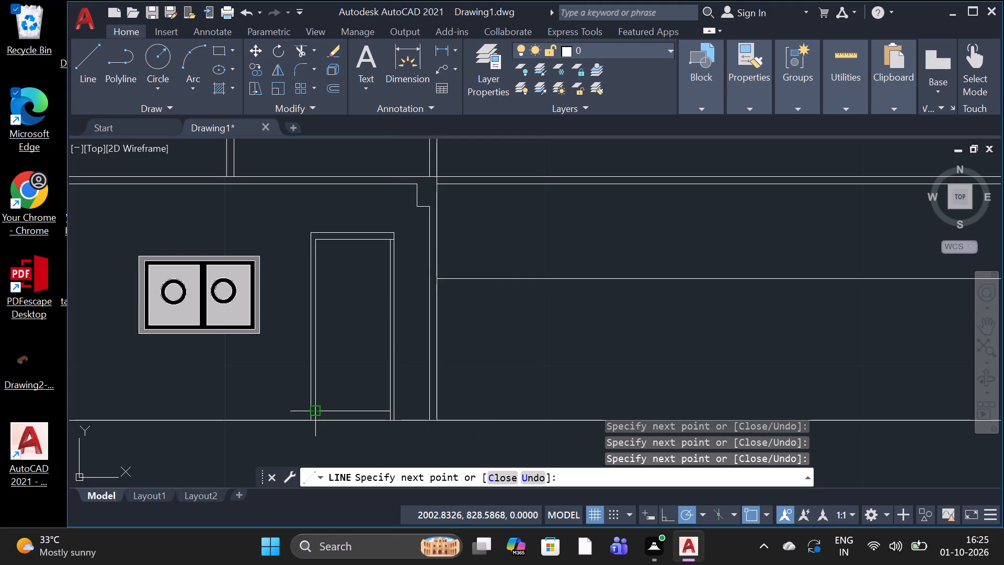
key("space")
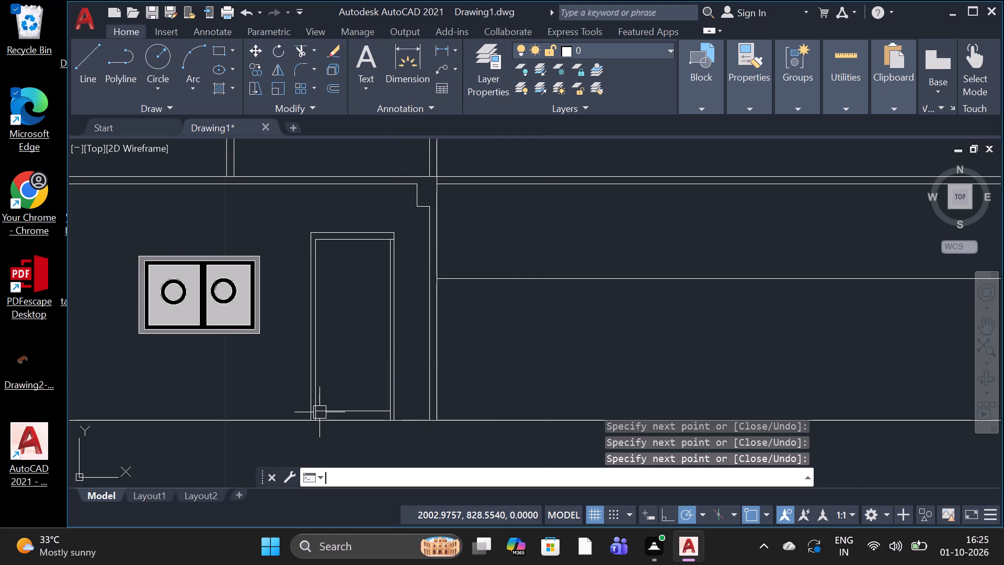
Trim the inner frame's top line where it extends past the new right inner edge.
scroll(392, 234, "up", 5)
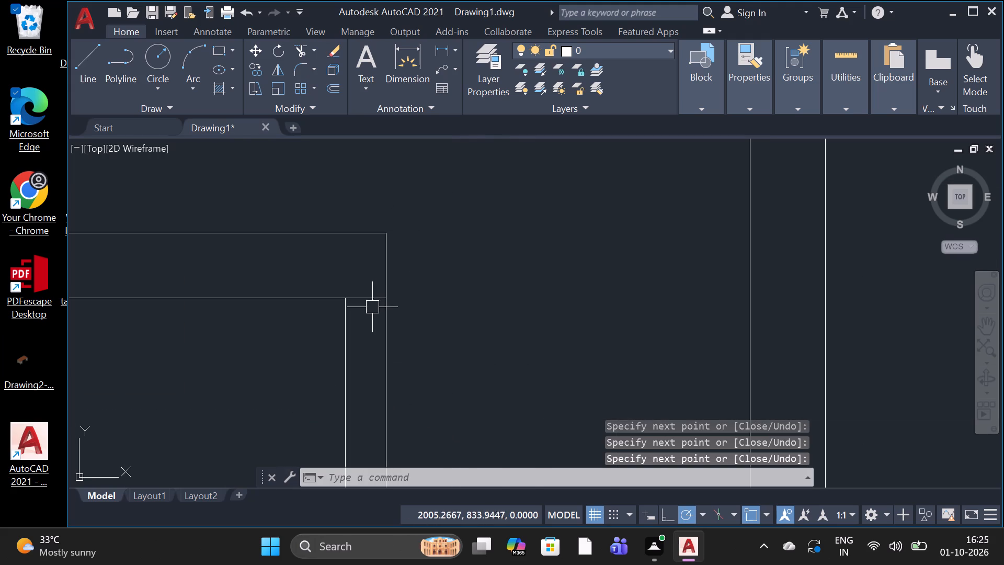
type("TR")
key("space")
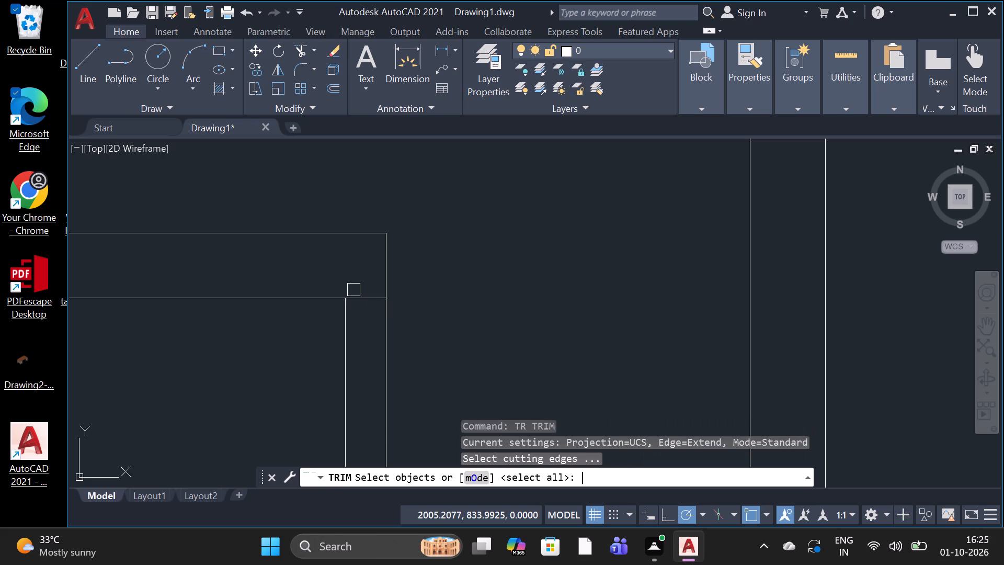
key("space")
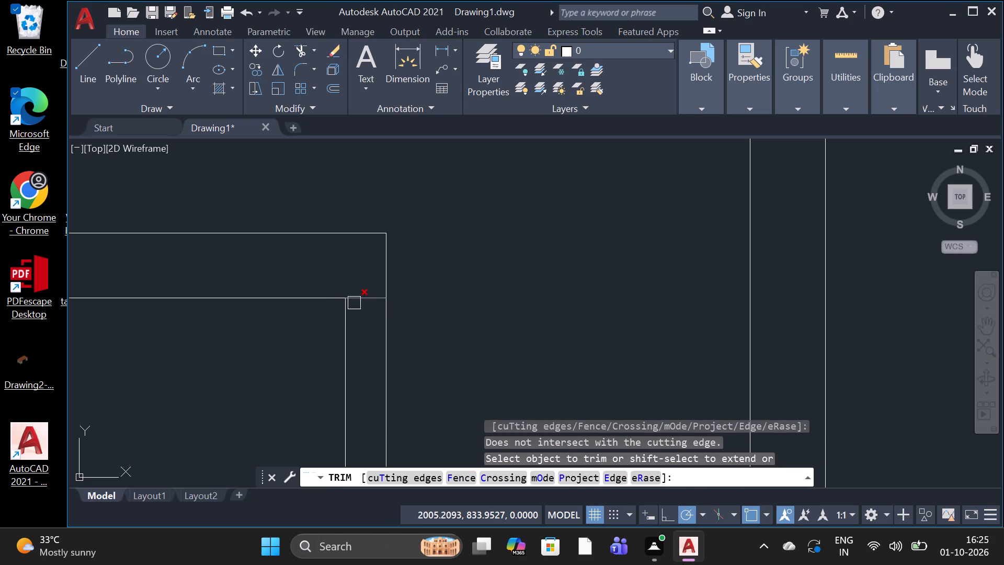
left_click(353, 303)
left_click(353, 302)
left_click(355, 296)
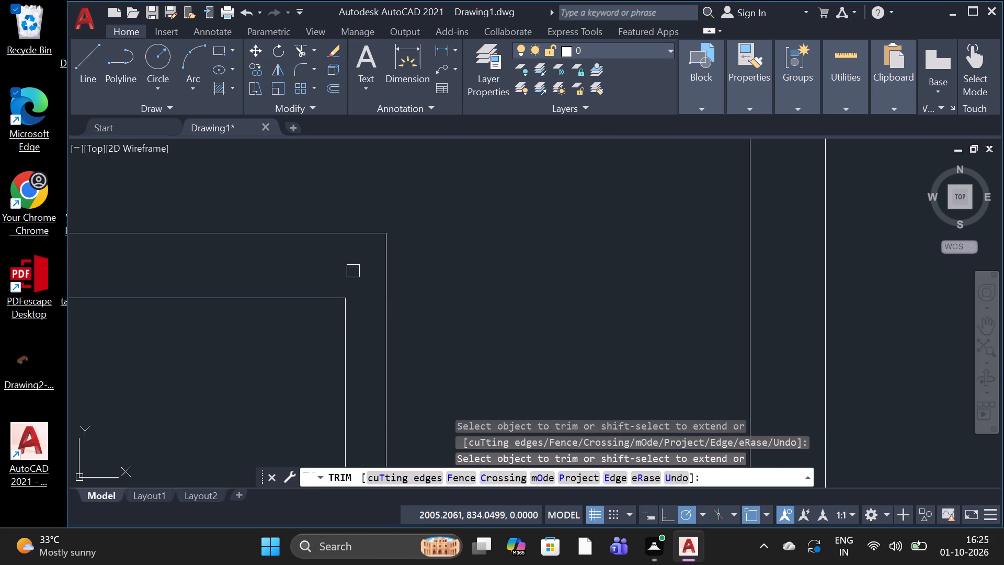
Trim the left inner edge of the door frame between the bottom rail and the floor line.
scroll(353, 270, "down", 6)
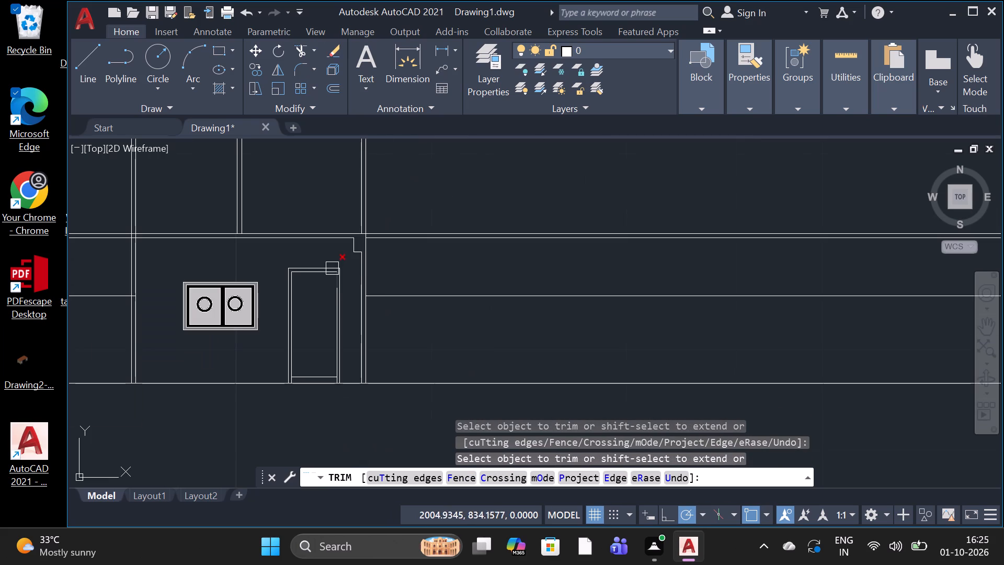
scroll(300, 397, "up", 4)
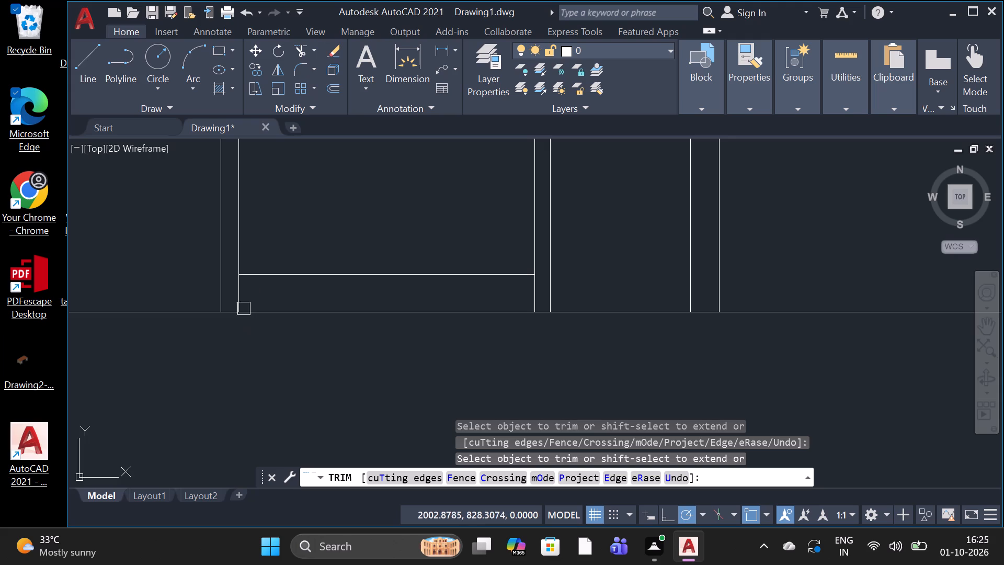
scroll(238, 299, "up", 1)
left_click(237, 298)
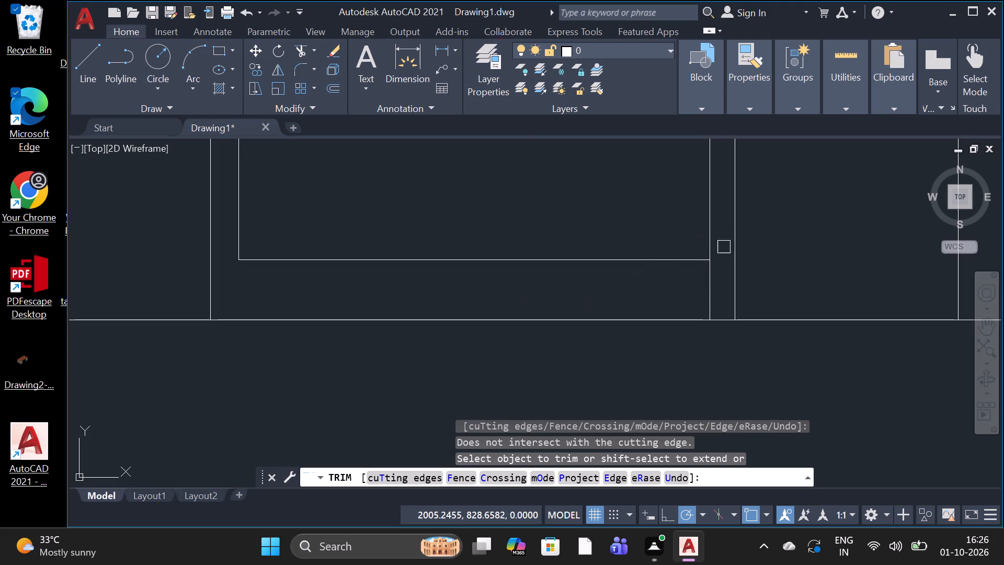
double_click(710, 299)
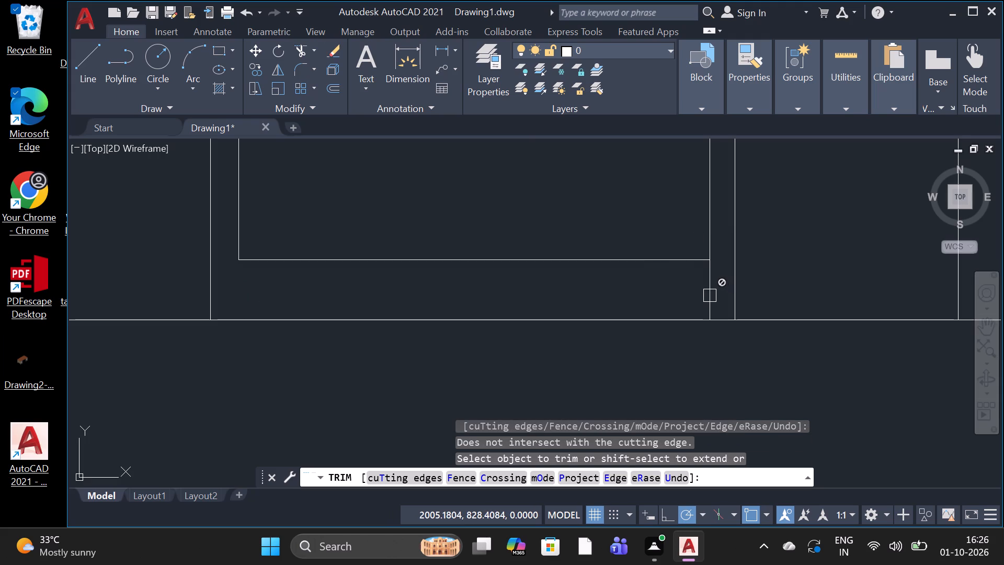
key("space")
Erase the short duplicate segment on the door frame's right inner edge below the bottom rail.
left_click(710, 296)
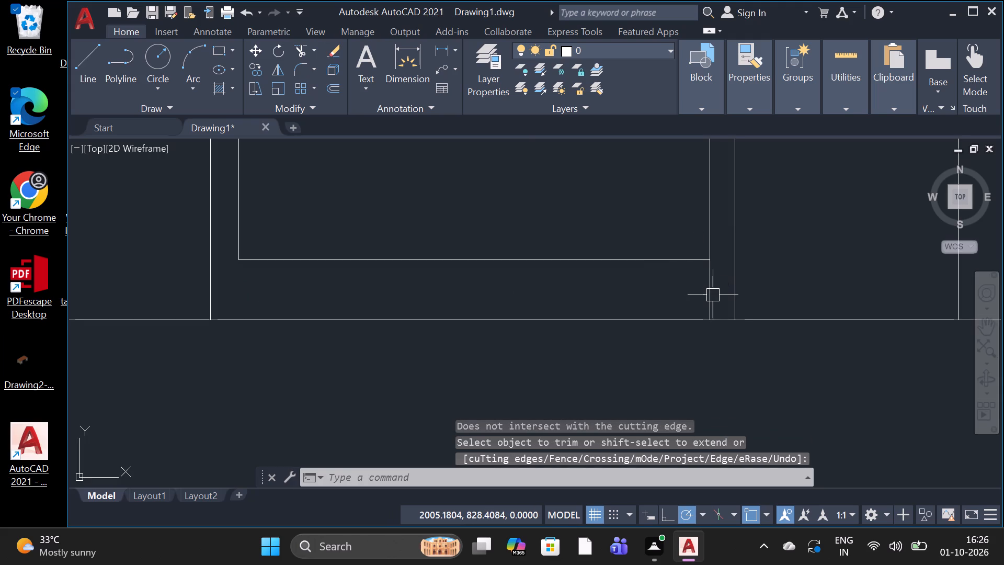
left_click(735, 317)
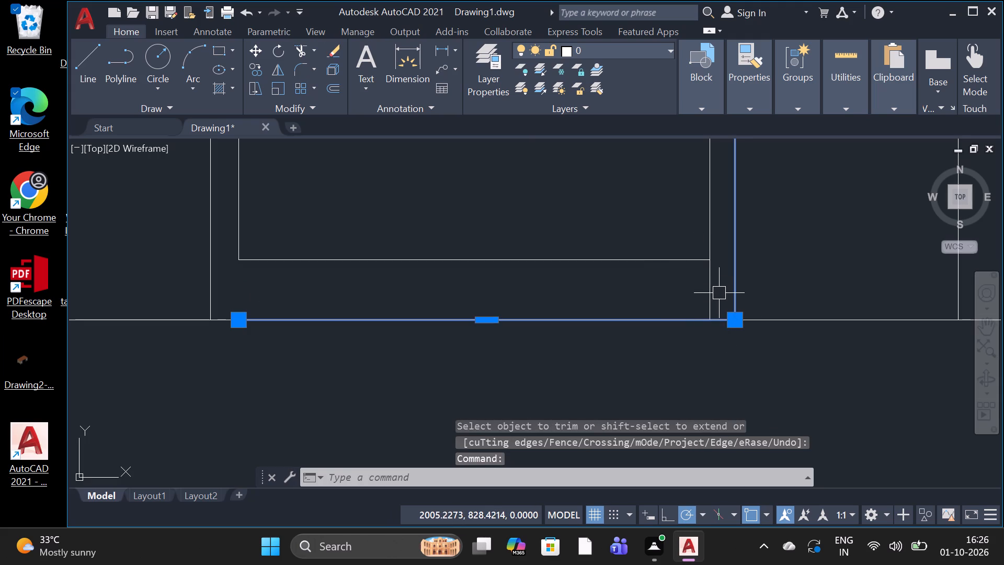
key("Escape")
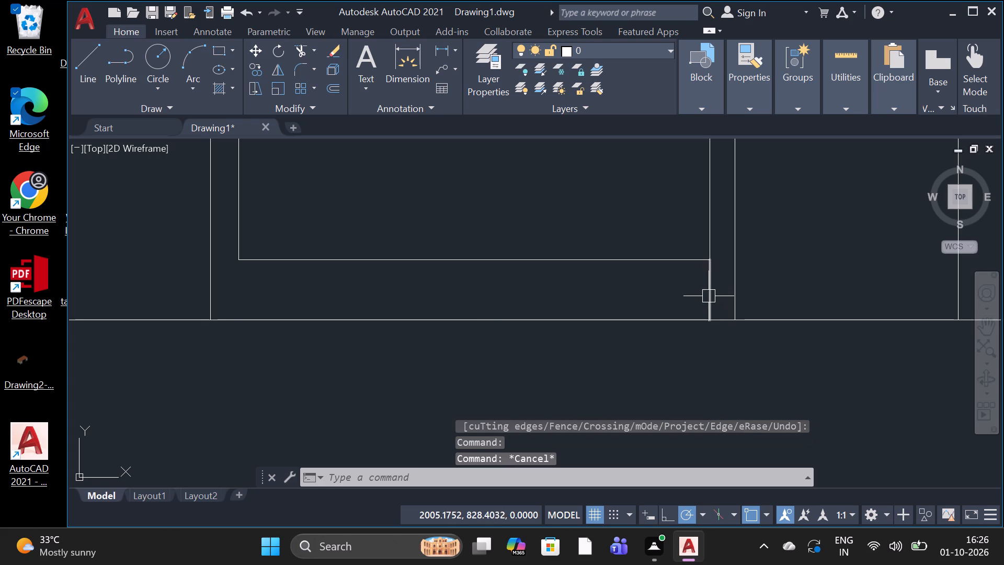
left_click(711, 299)
key("Delete")
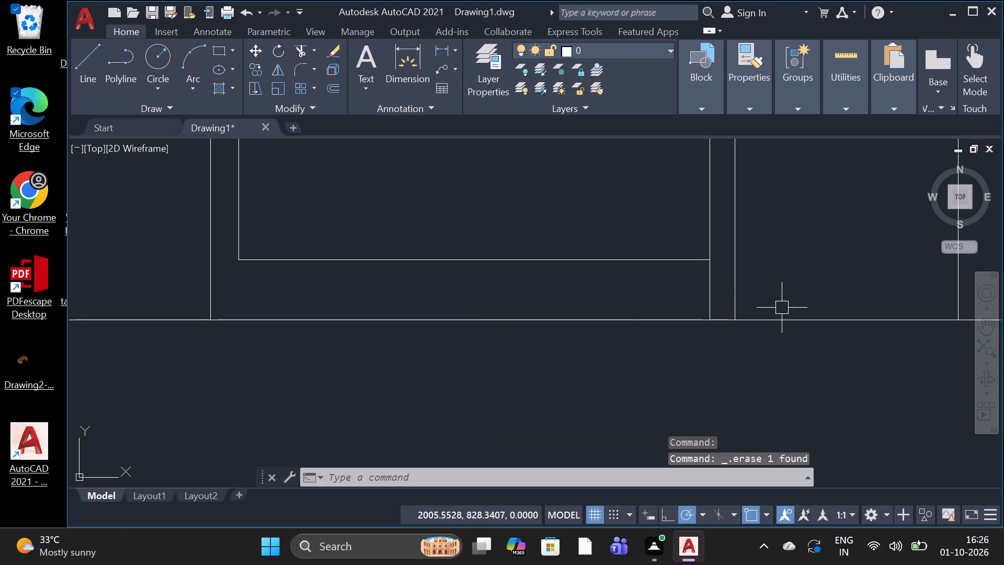
Trim the remaining right inner edge of the door frame between the bottom rail and the floor line.
left_click(706, 291)
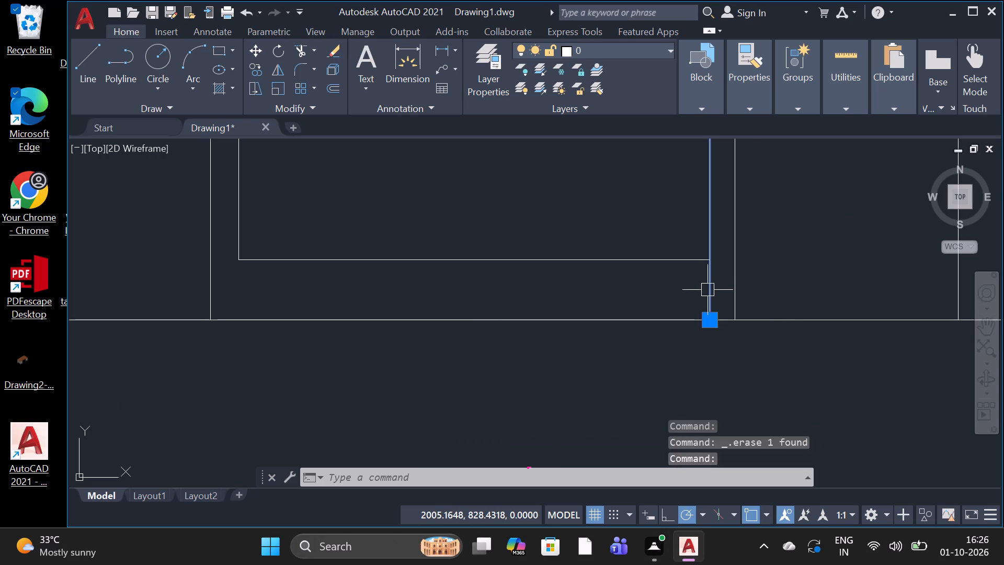
key("Escape")
type("TR")
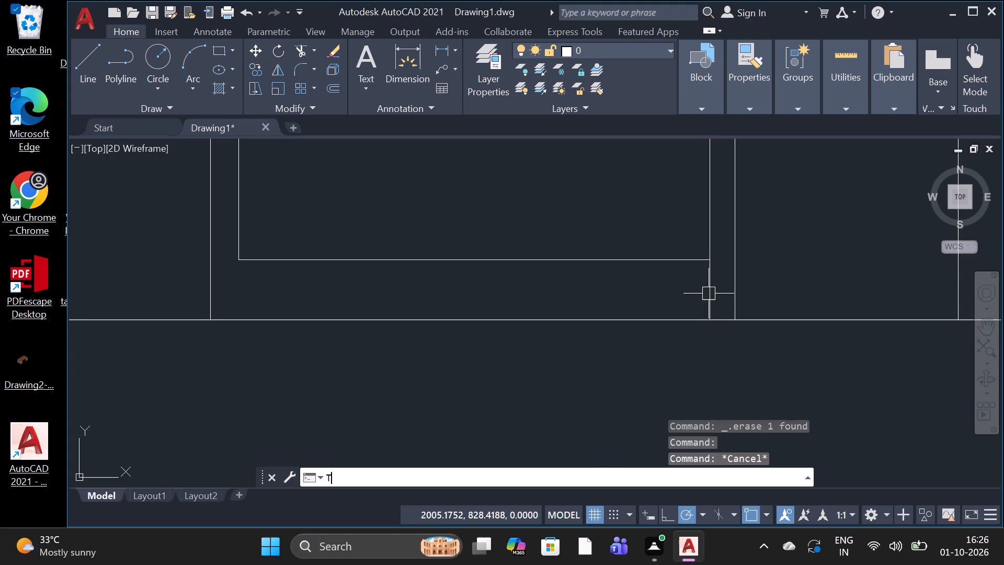
key("space")
key("space")
left_click(709, 293)
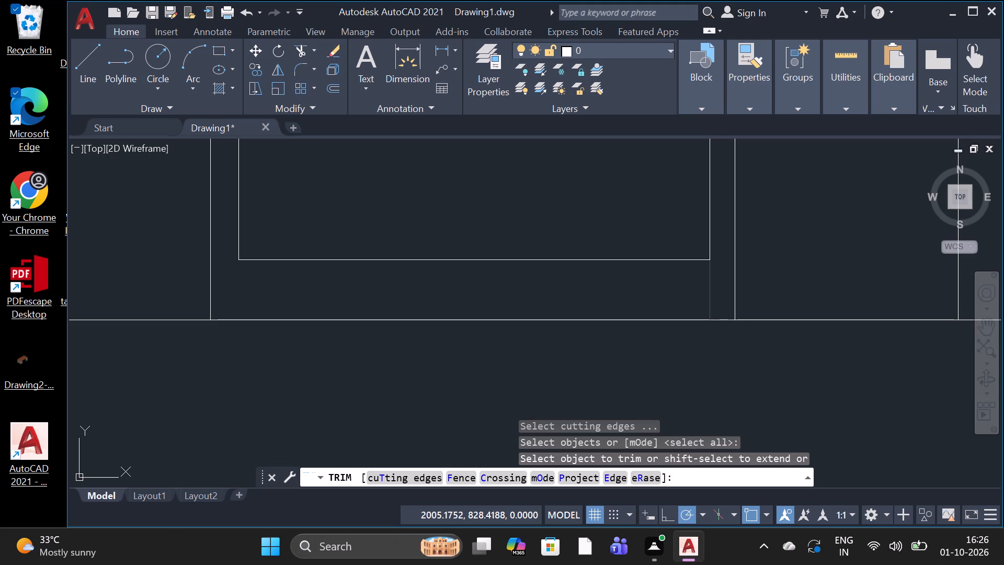
Trim the leftover piece of the door frame's right inner edge between the bottom rail and the floor line.
left_click(709, 293)
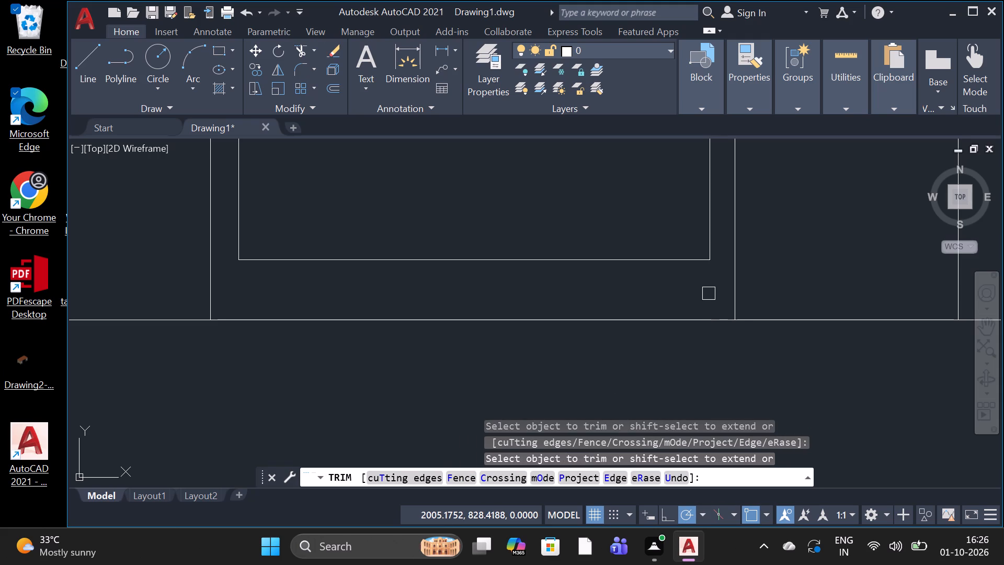
key("space")
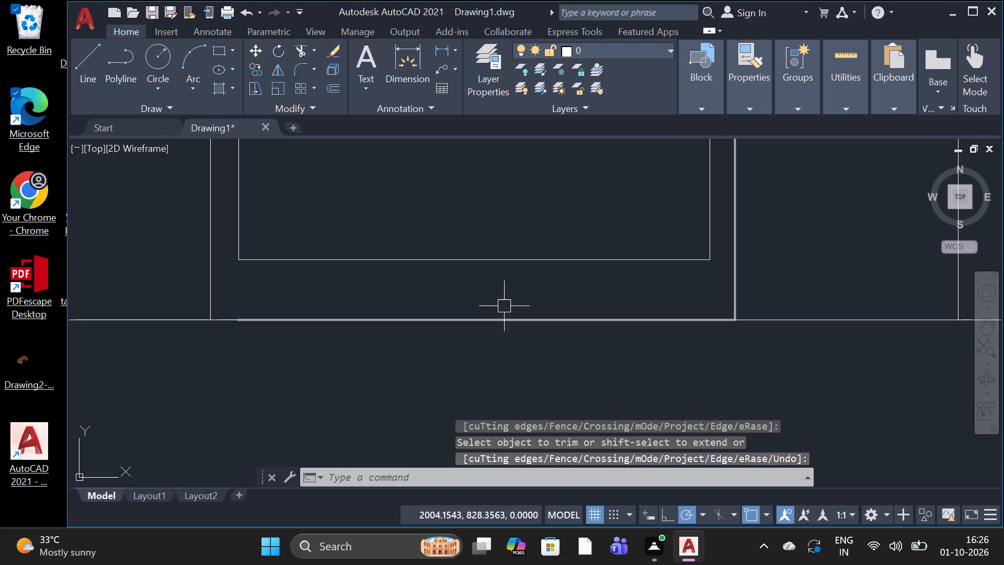
Draw a line from the door frame's lower-left corner up about 0.16, continuing horizontally across to the right outer edge.
scroll(505, 305, "down", 5)
scroll(517, 225, "up", 2)
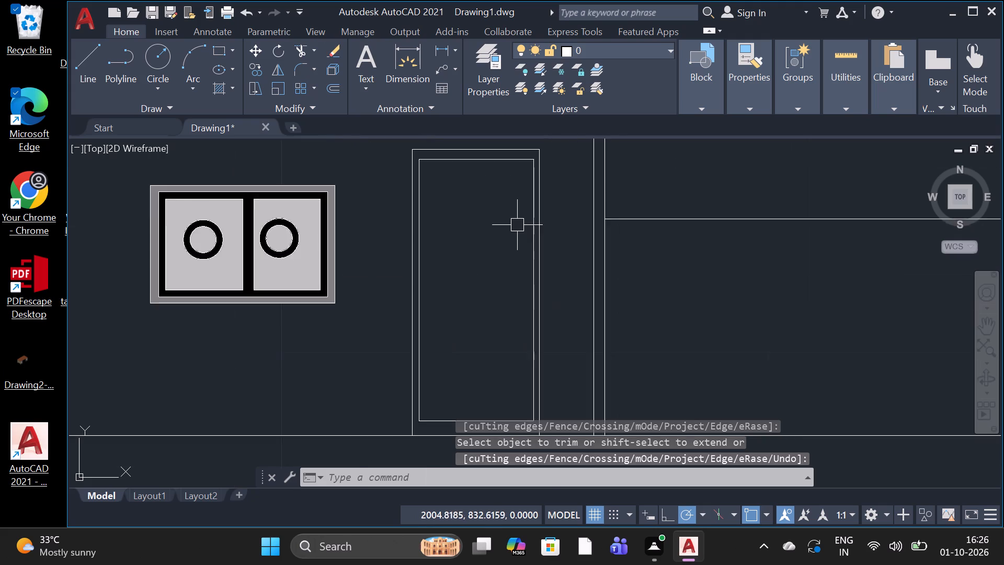
scroll(517, 225, "up", 1)
scroll(517, 225, "down", 2)
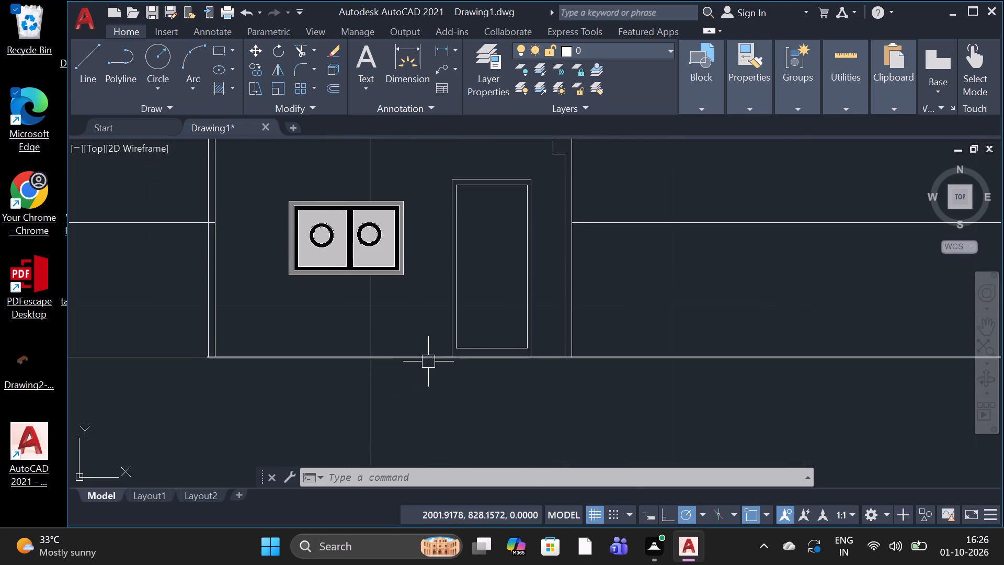
left_click(90, 78)
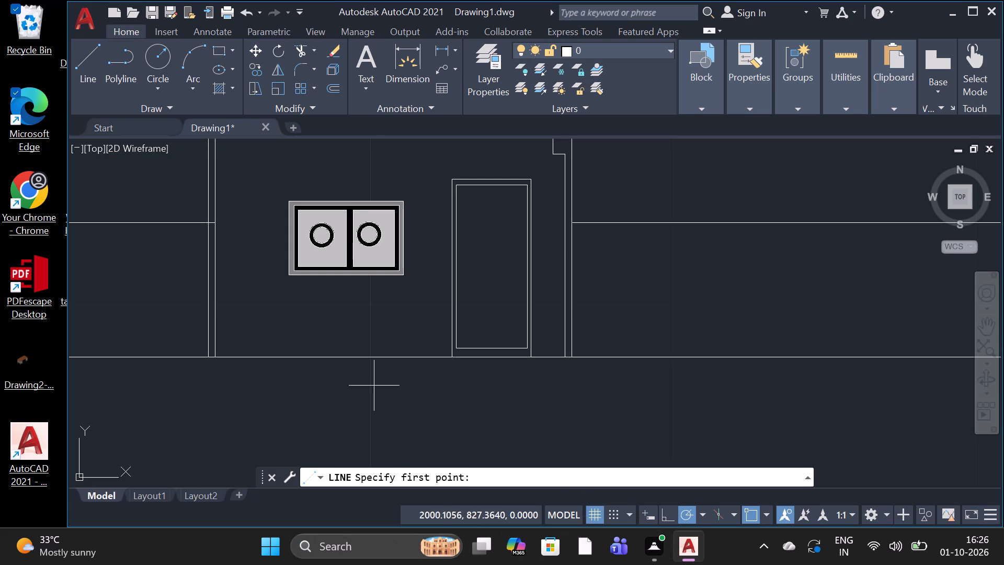
scroll(452, 353, "up", 2)
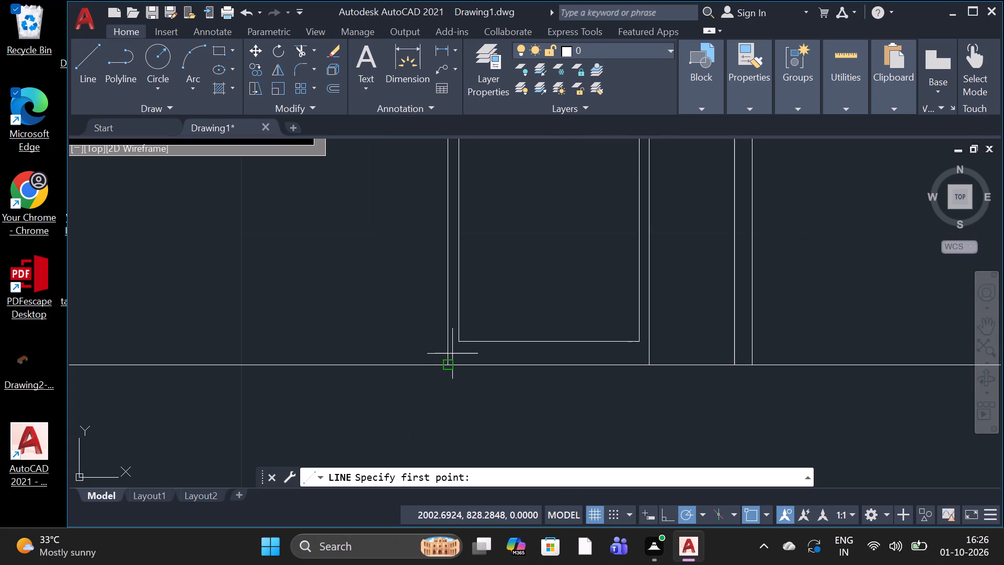
left_click(442, 364)
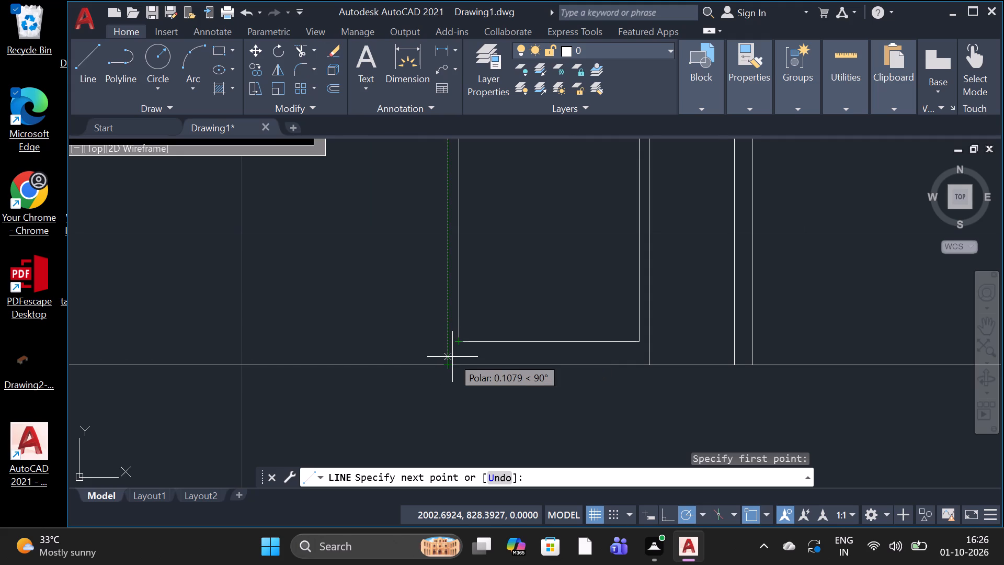
left_click(445, 353)
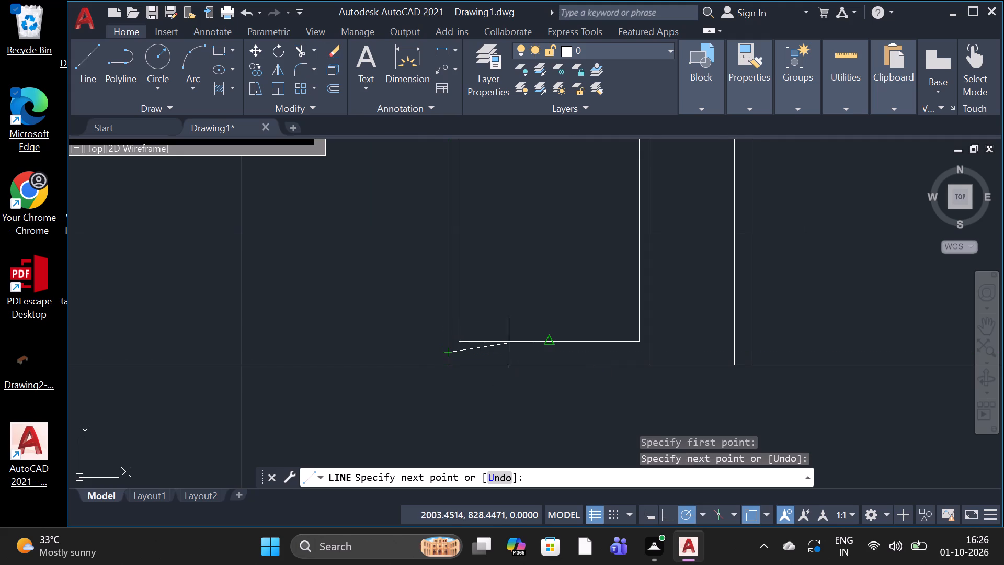
left_click(656, 355)
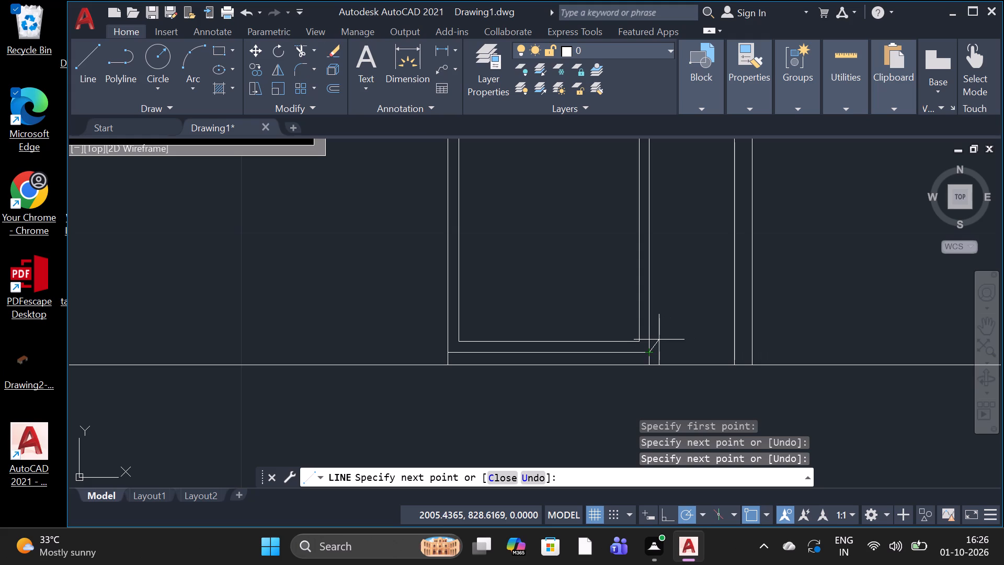
key("space")
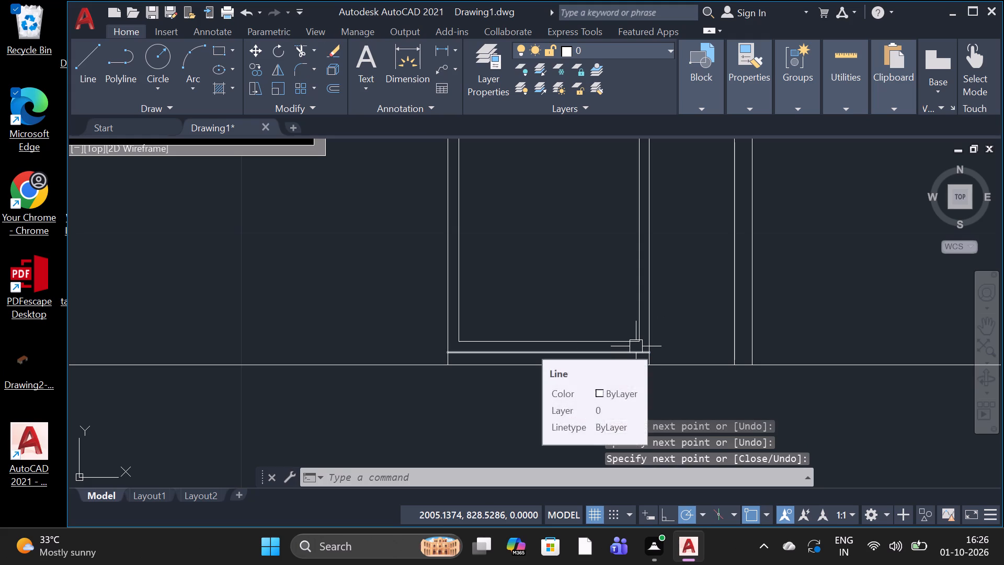
Draw a door knob circle of about 0.20 radius near the door panel's left inner edge, at mid-height.
scroll(554, 333, "down", 2)
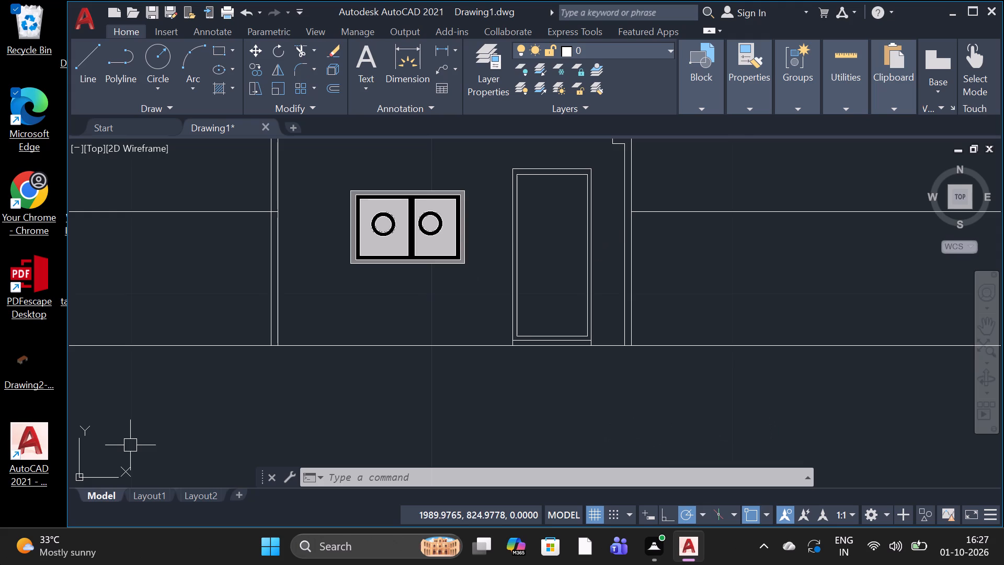
scroll(581, 256, "down", 2)
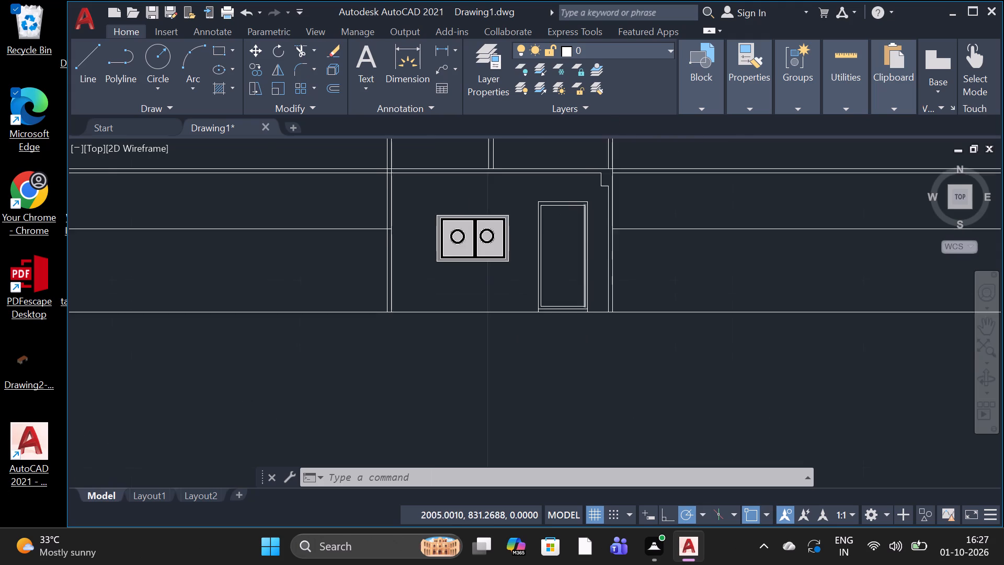
scroll(582, 256, "down", 2)
scroll(581, 220, "up", 1)
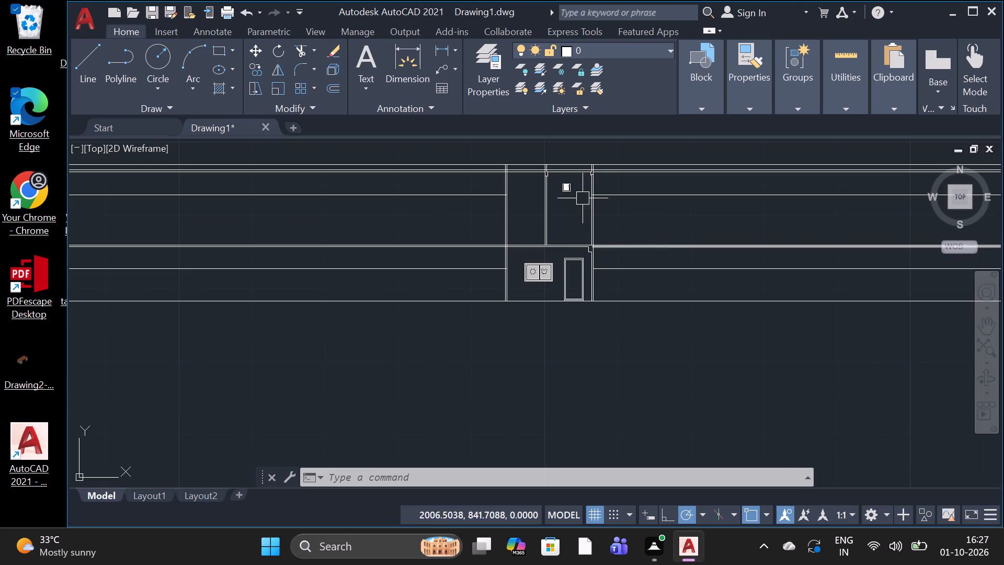
left_click(162, 52)
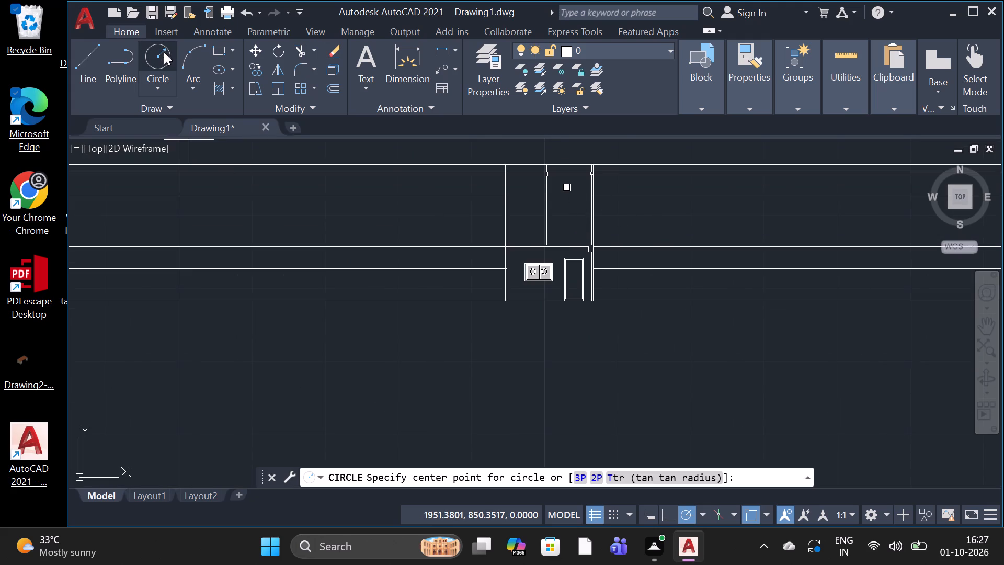
scroll(569, 276, "up", 3)
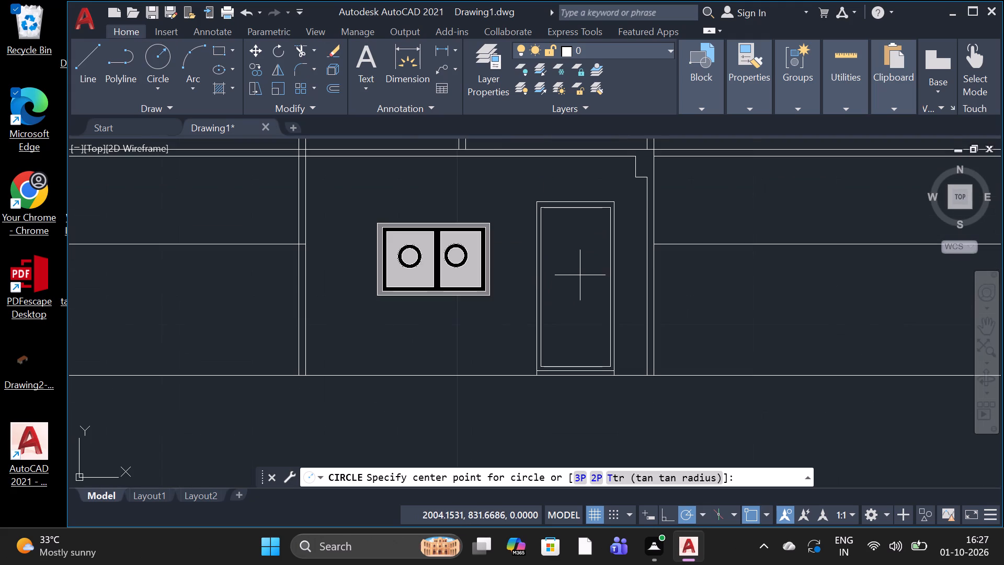
scroll(581, 275, "up", 1)
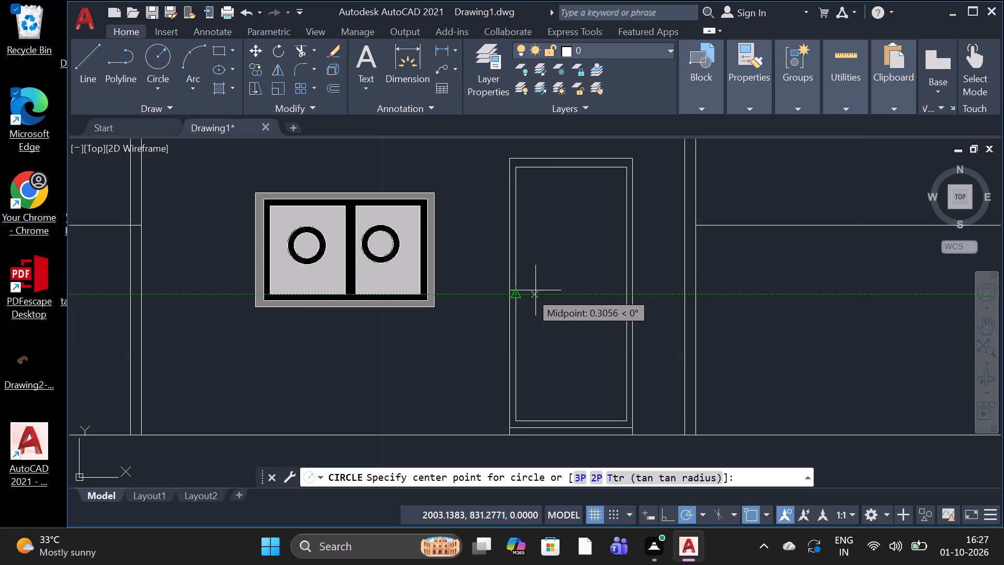
left_click(535, 290)
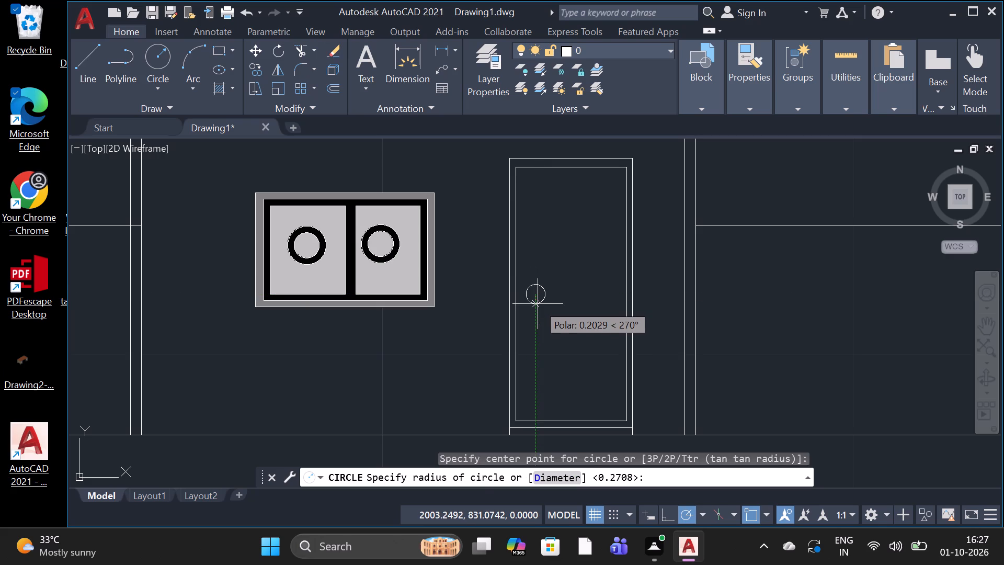
left_click(538, 304)
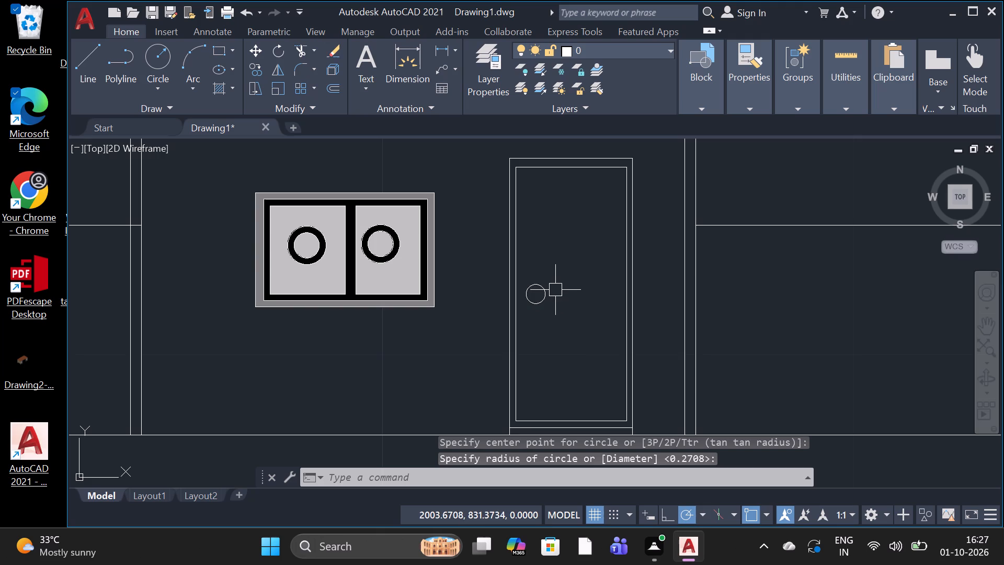
Fill the door panel around the knob with a solid white hatch.
type("H")
key("space")
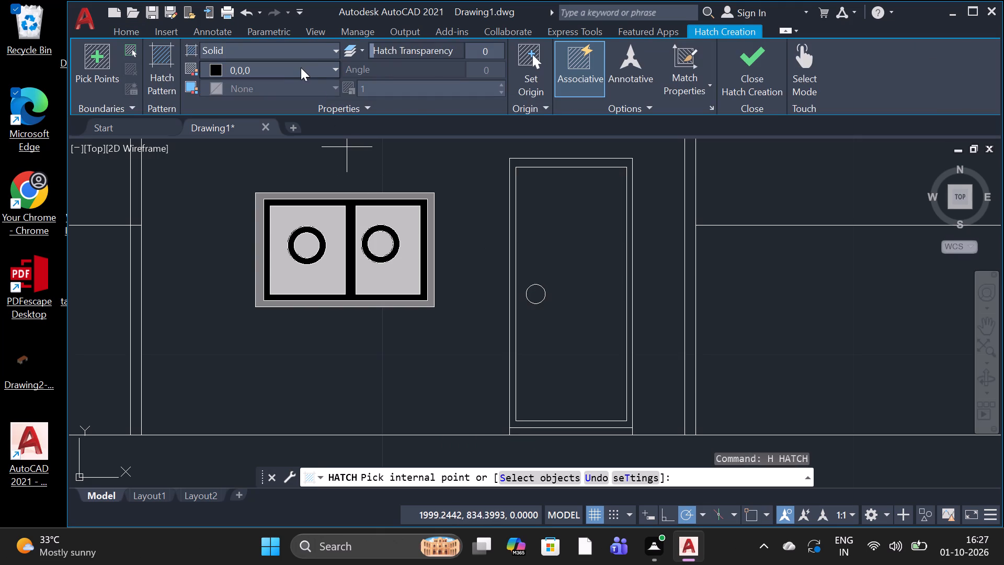
left_click(301, 67)
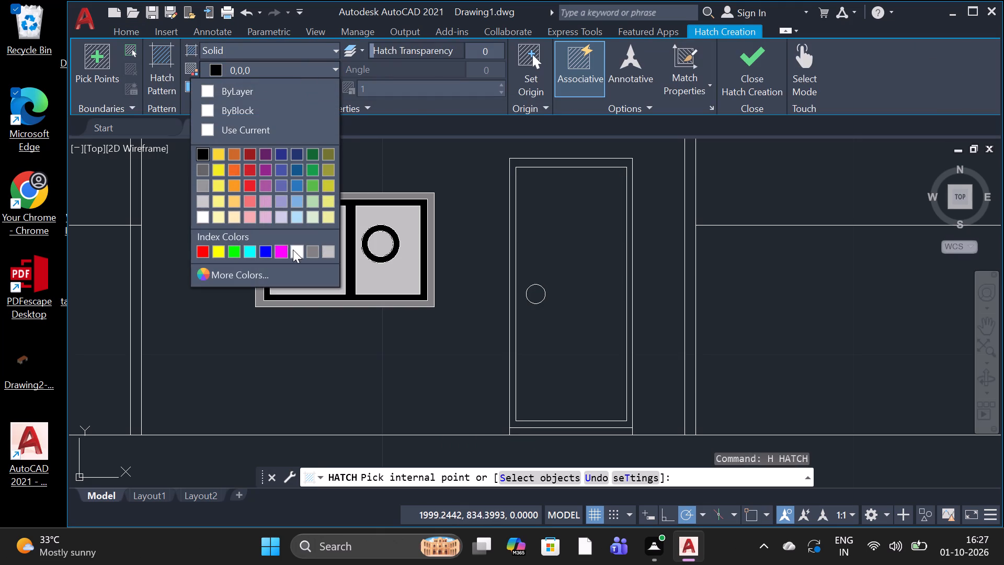
left_click(293, 250)
left_click(577, 372)
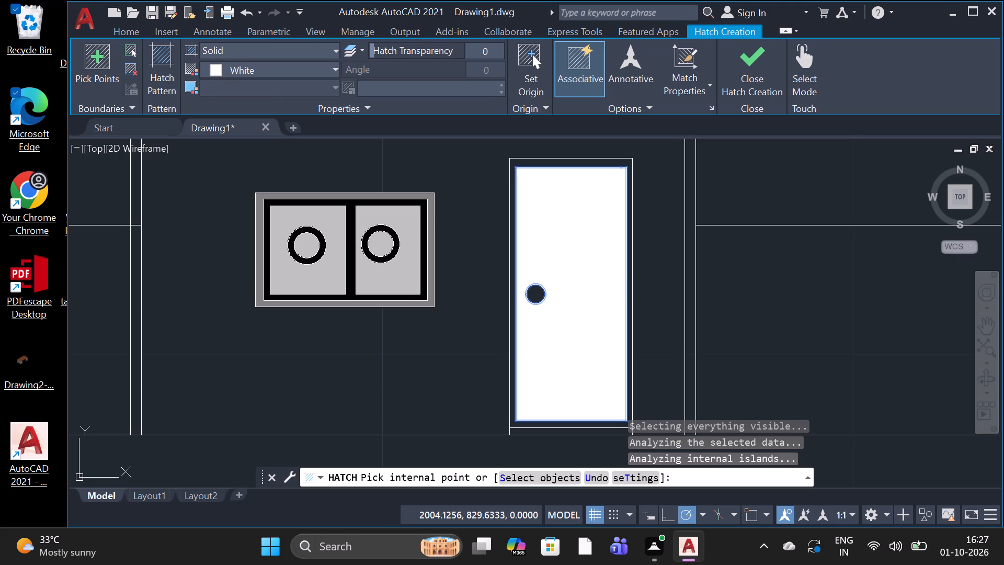
key("space")
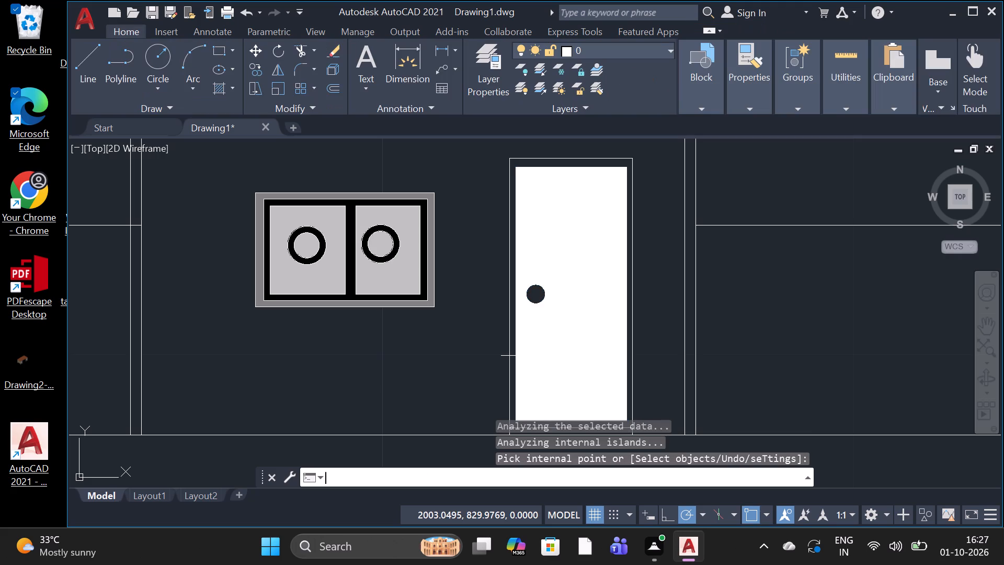
Offset the upper storey's right outer wall line through a point farther right, with the Through option.
scroll(676, 321, "down", 2)
scroll(761, 314, "up", 1)
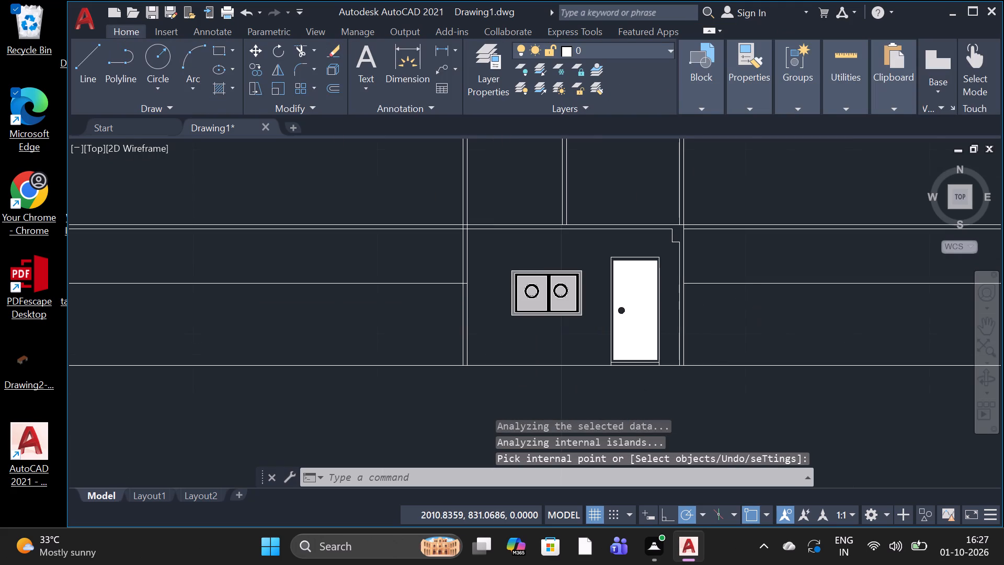
scroll(761, 314, "up", 2)
scroll(761, 318, "down", 5)
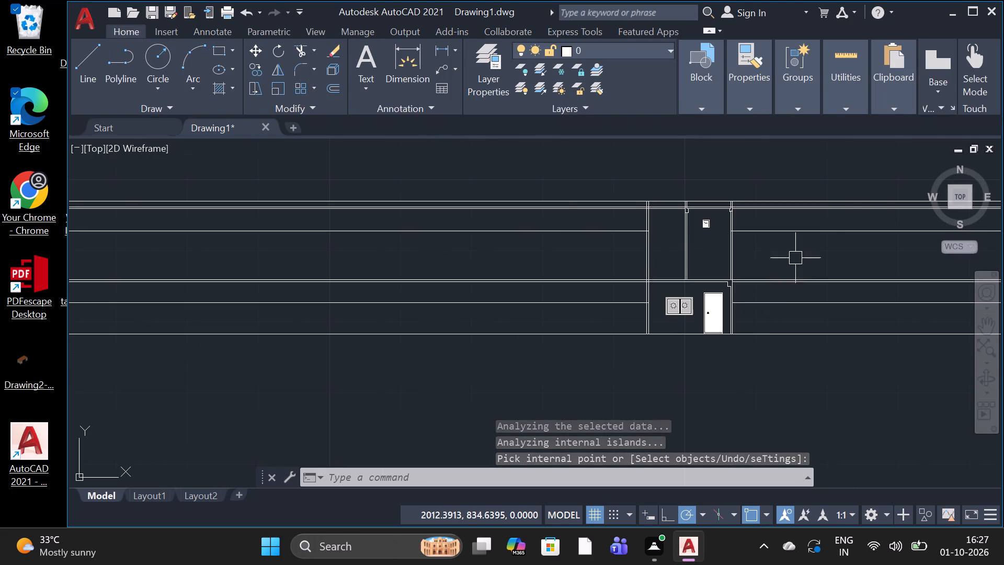
scroll(880, 211, "up", 3)
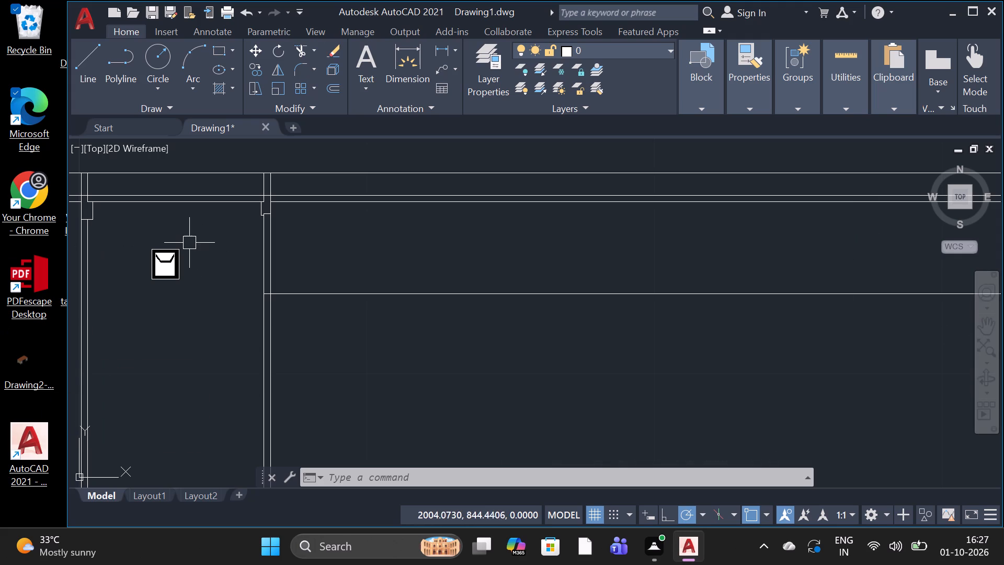
type("OF")
key("space")
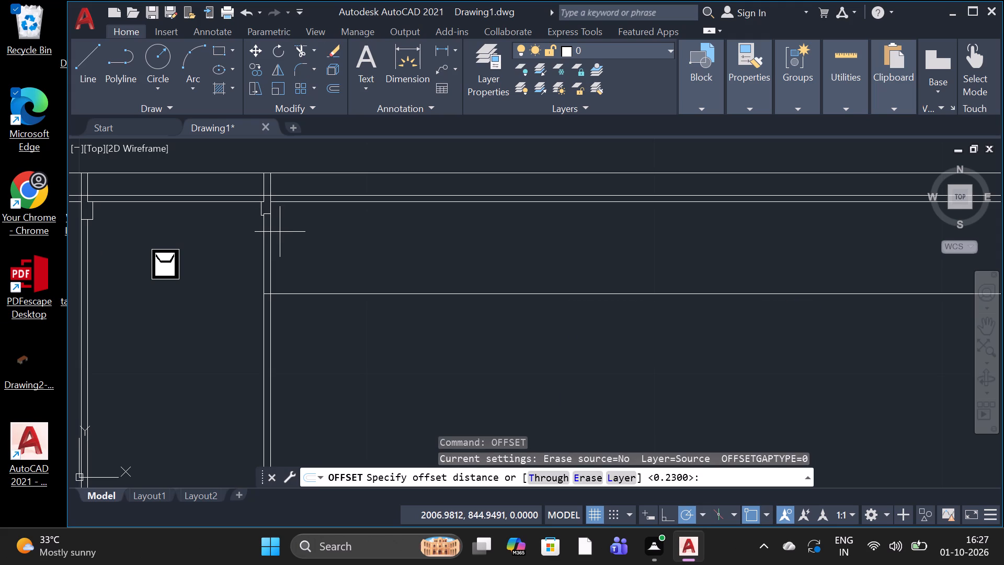
left_click(549, 474)
left_click(275, 271)
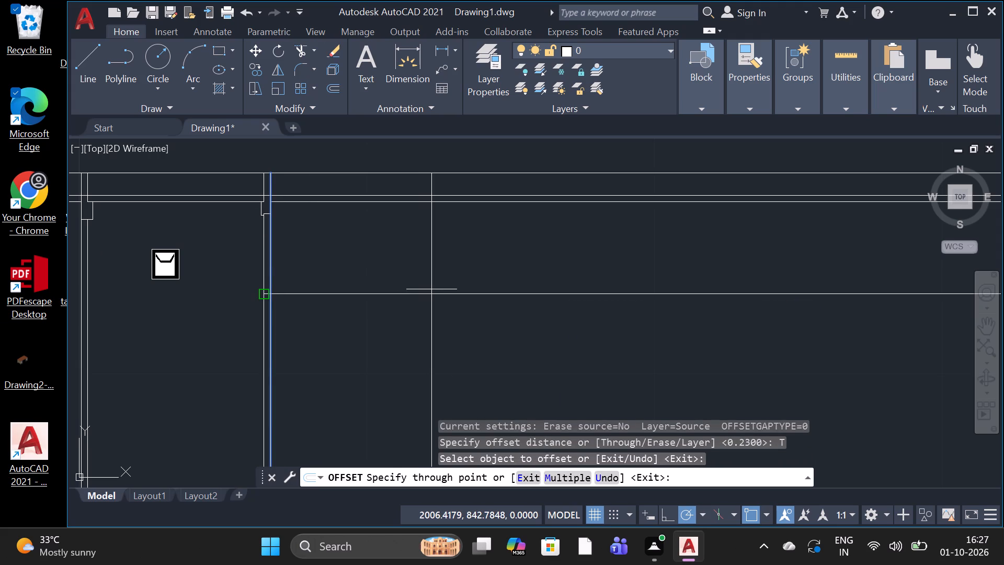
scroll(440, 289, "down", 2)
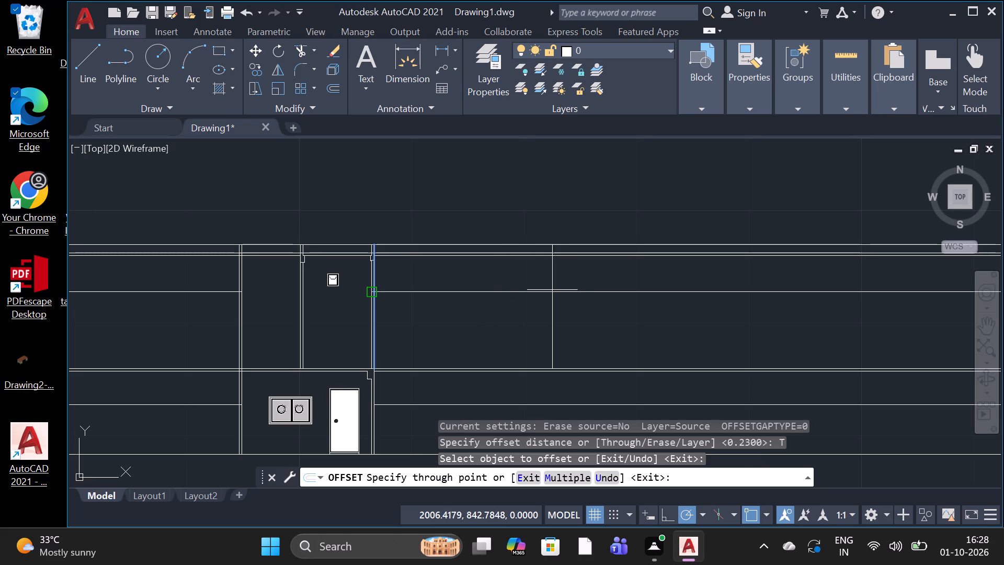
left_click(524, 300)
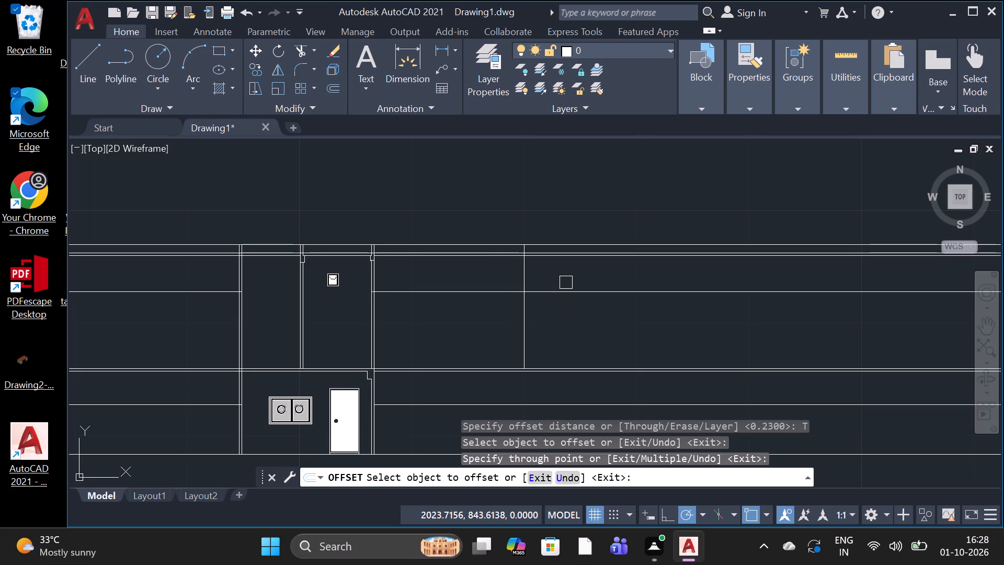
key("space")
Offset the new upper-storey wall line 0.23 to the right to form the wall thickness.
type("O")
key("space")
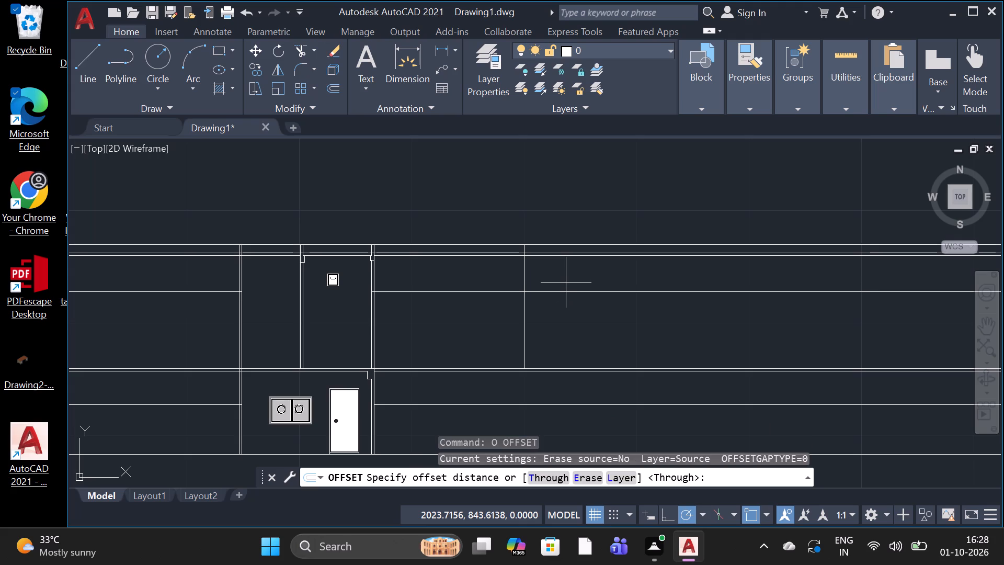
key("0")
key("period")
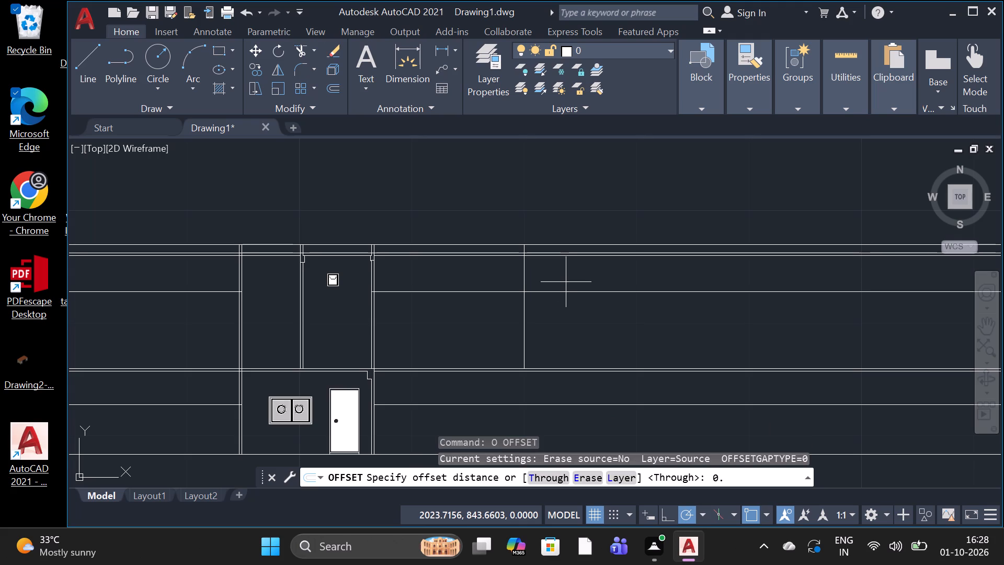
type("23")
key("space")
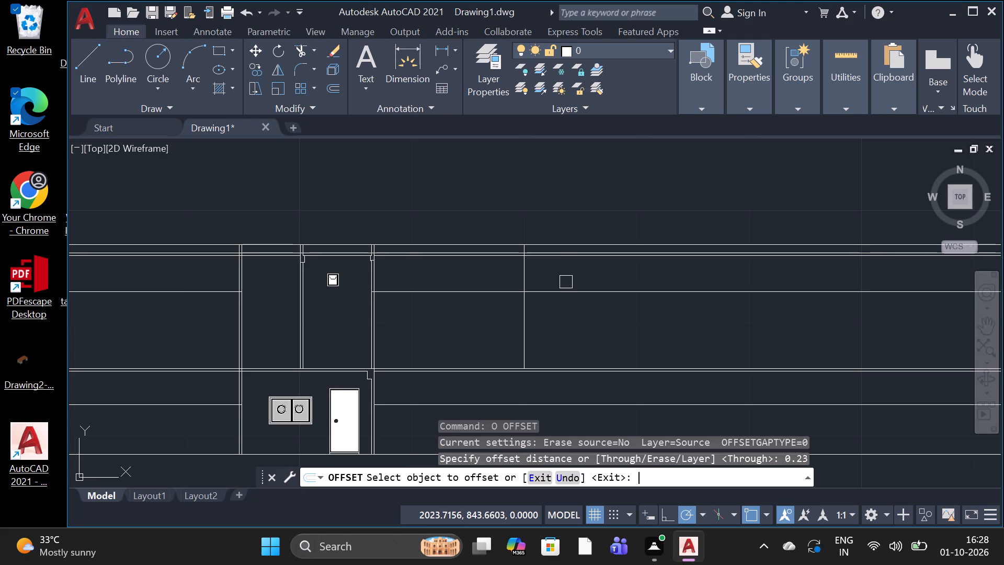
left_click(527, 272)
left_click(547, 282)
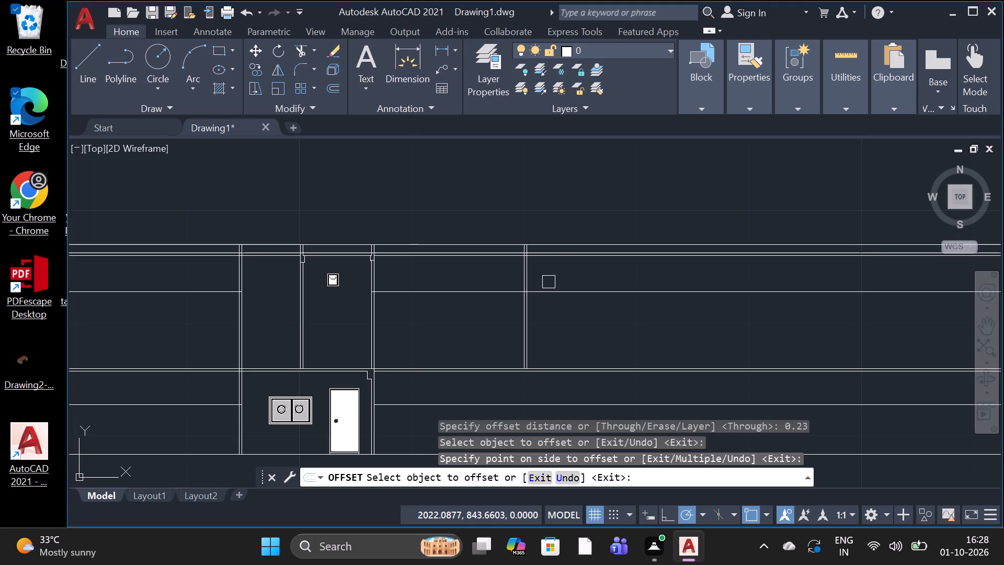
key("space")
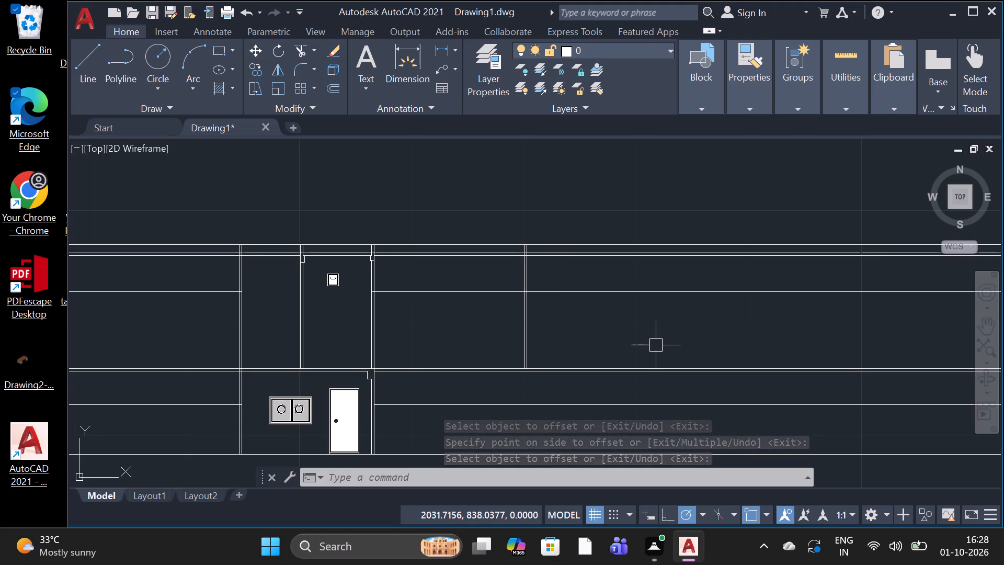
Trim away the horizontal line segment crossing the new upper-storey room between its two walls.
type("TR")
key("space")
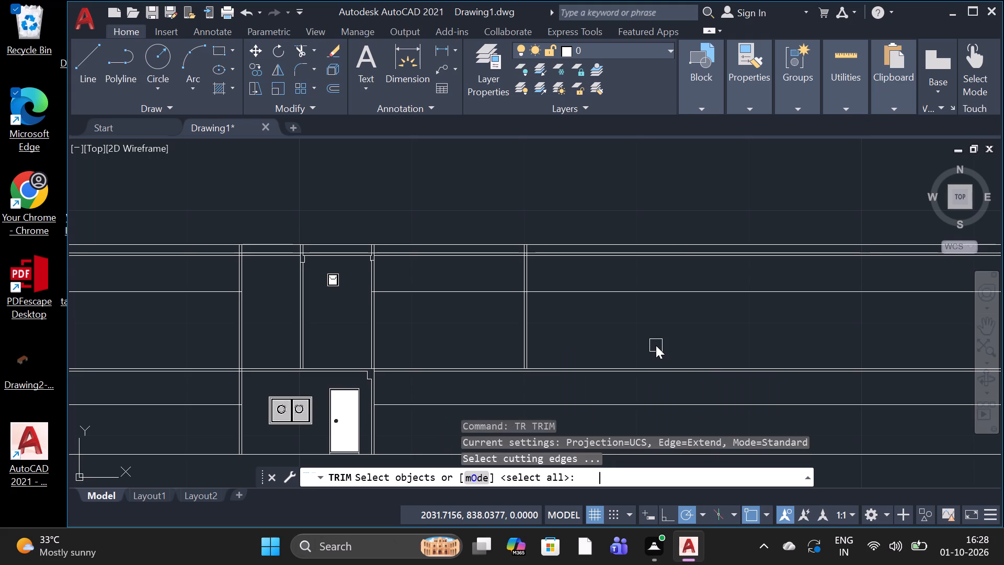
key("space")
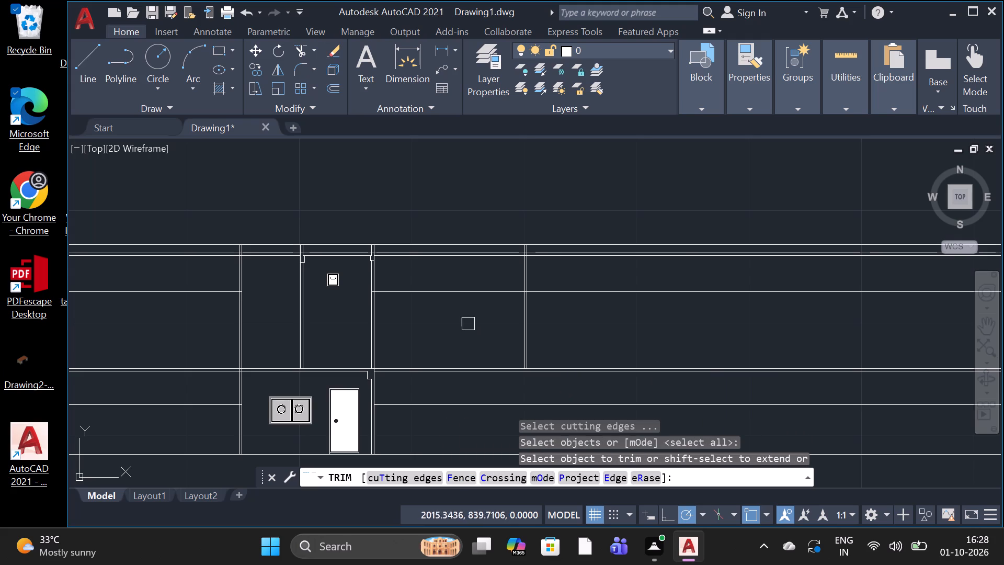
left_click(467, 296)
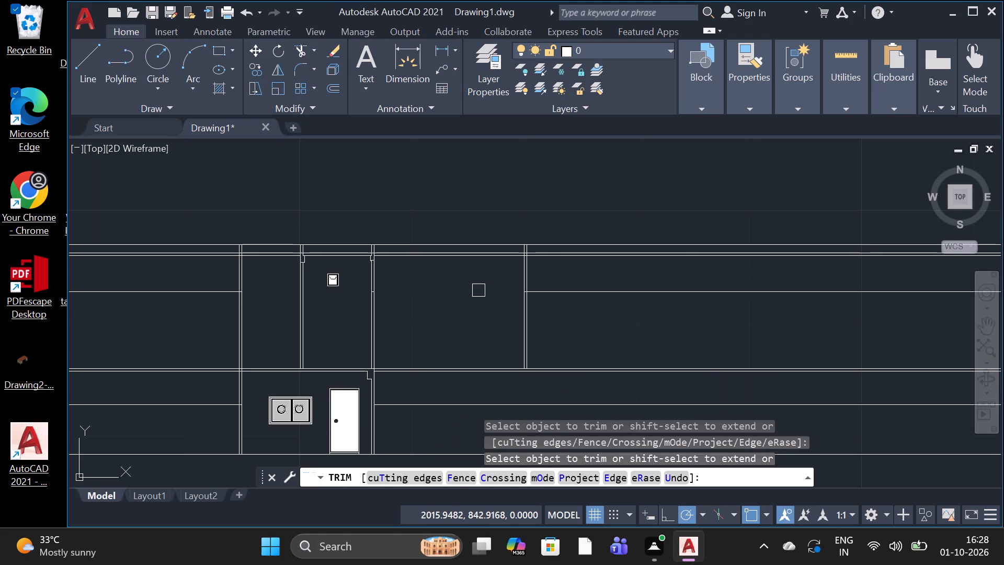
key("space")
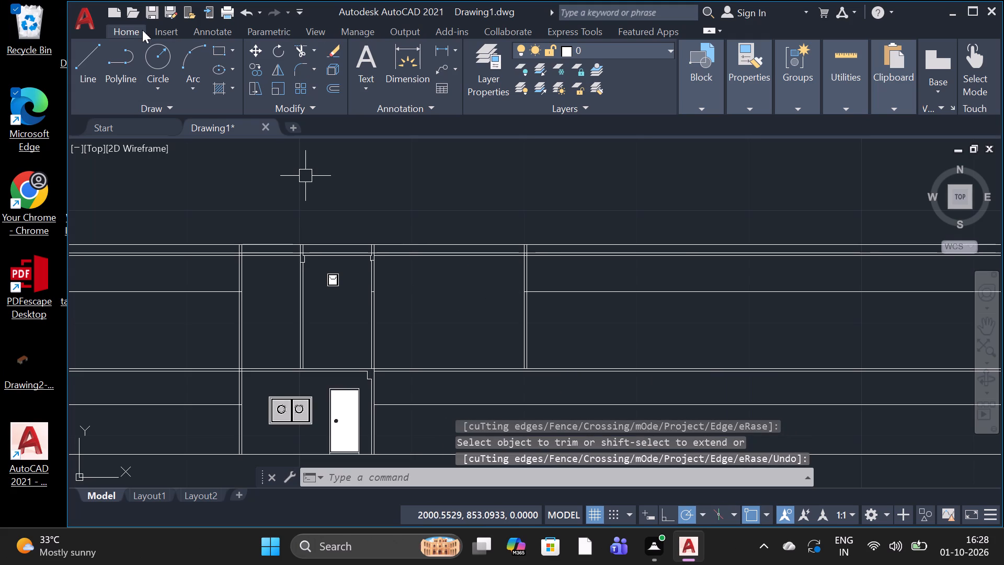
Draw a window rectangle about 3.70 wide and 2.00 high in the middle of the new upper-storey room.
left_click(218, 51)
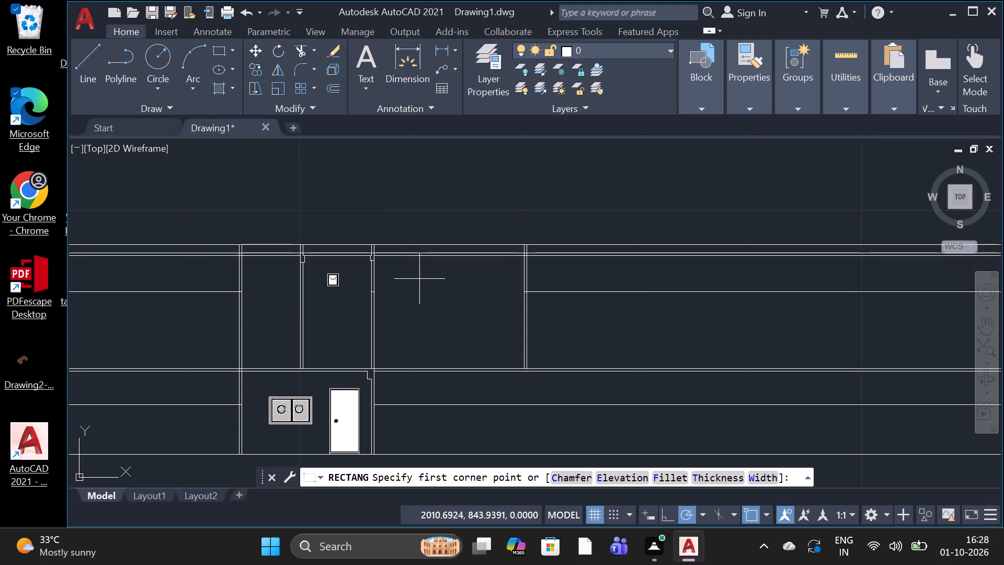
scroll(419, 279, "up", 2)
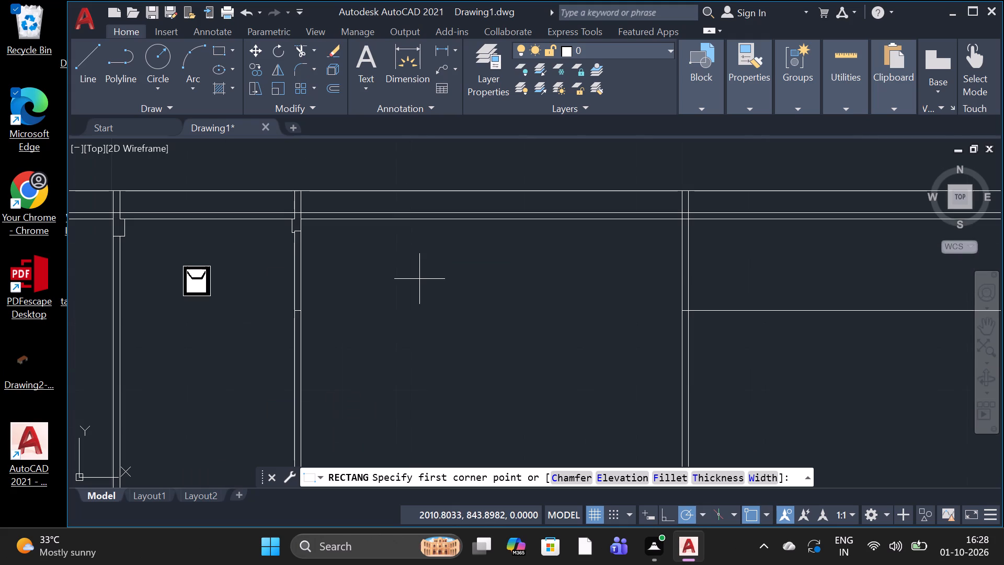
left_click(425, 324)
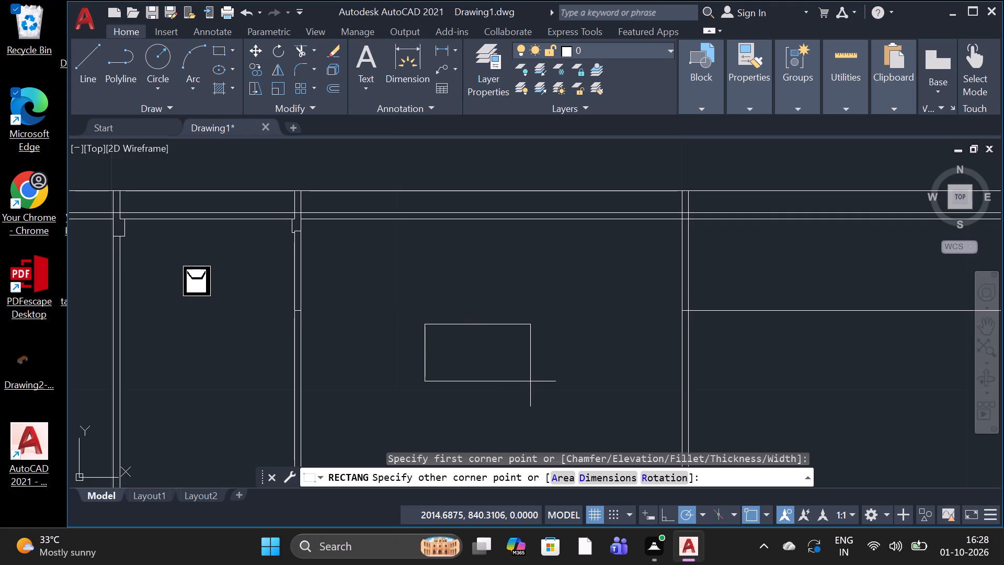
left_click(530, 381)
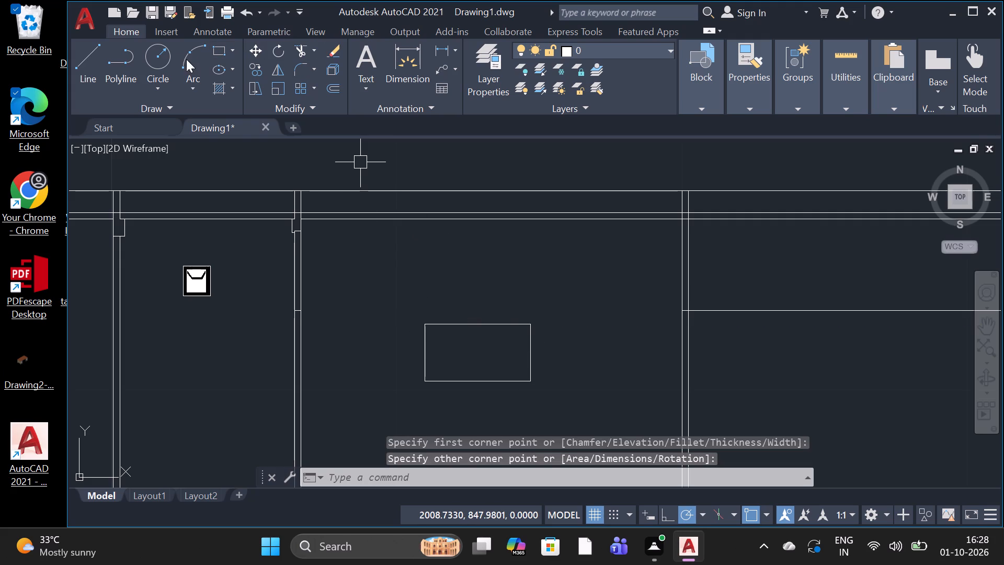
Draw an outer frame rectangle about 4.3 by 2.6 around the window rectangle, leaving a narrow margin on all sides.
left_click(218, 47)
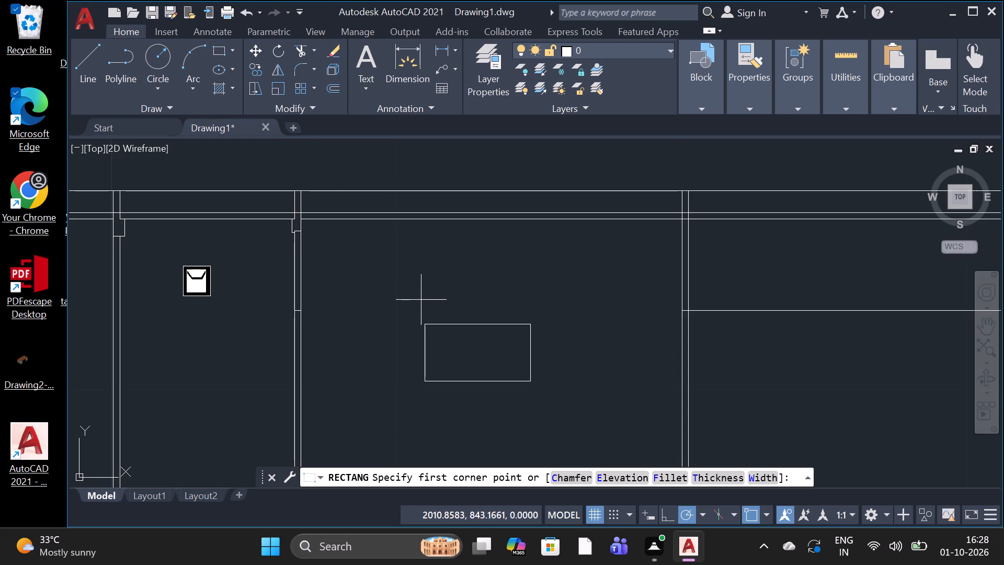
scroll(421, 314, "up", 2)
left_click(406, 320)
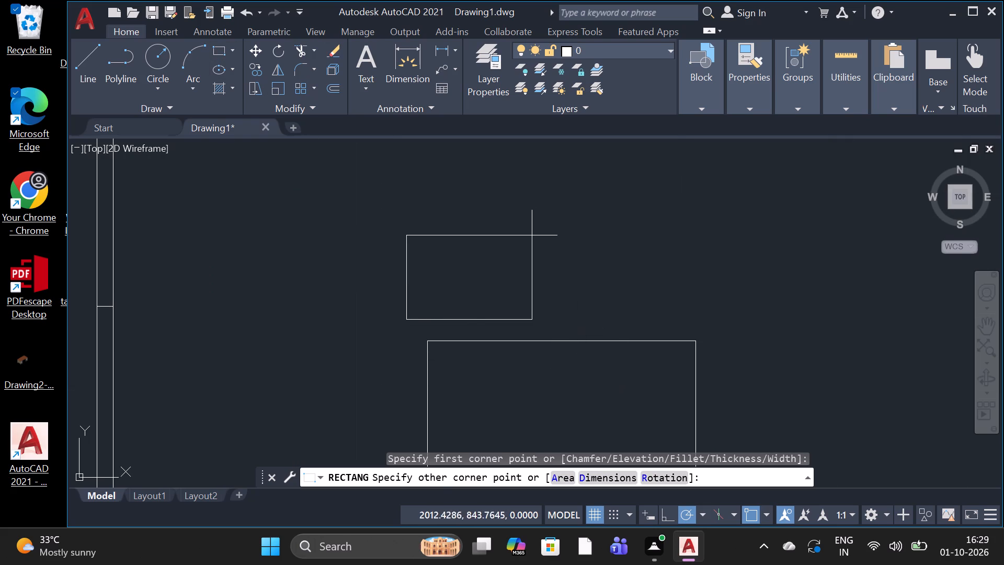
scroll(777, 241, "down", 1)
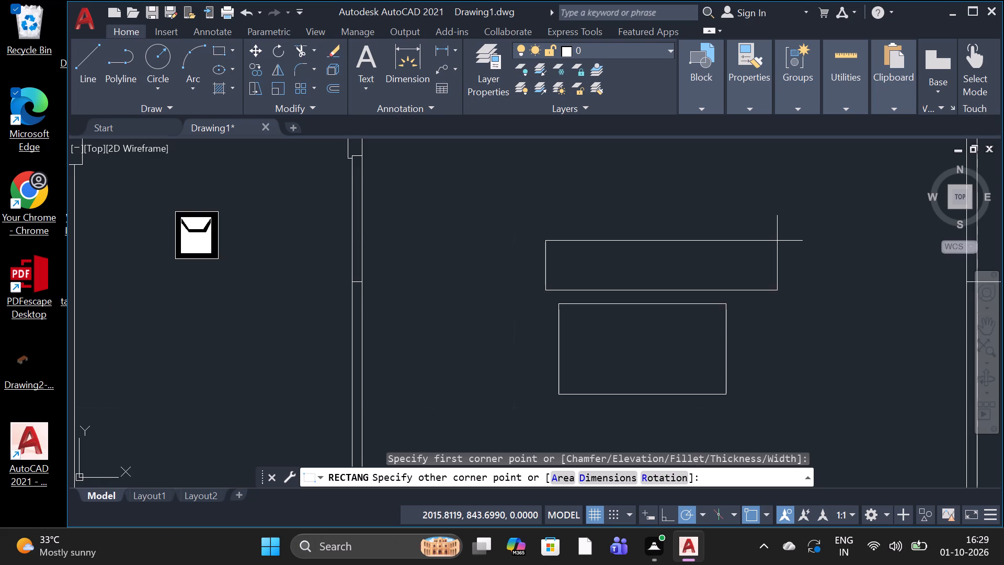
scroll(777, 241, "down", 1)
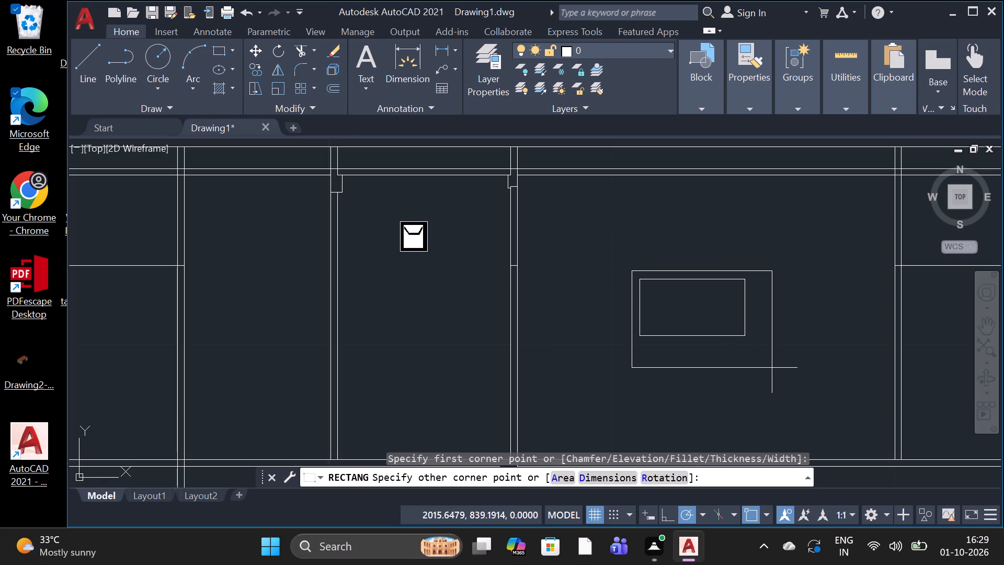
left_click(754, 344)
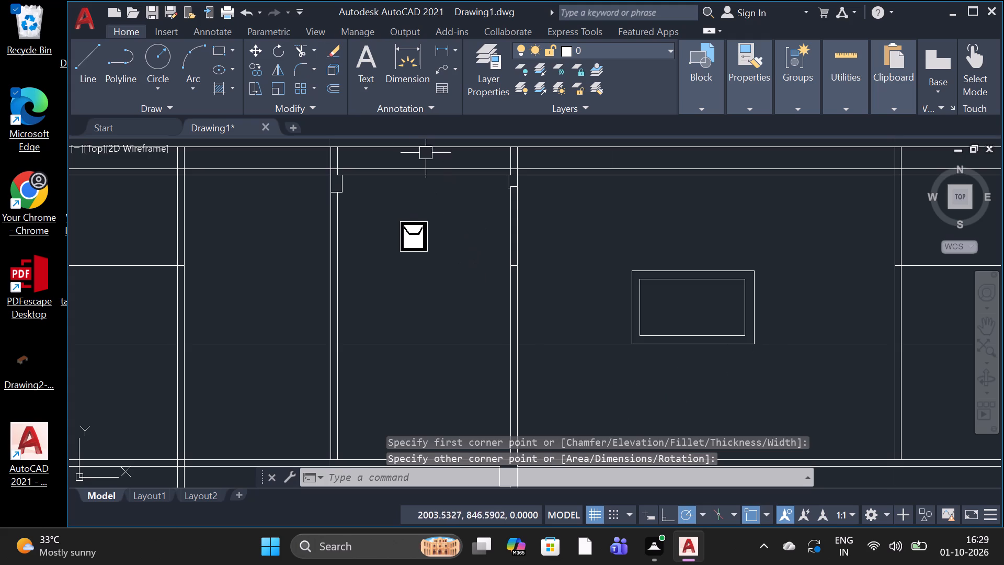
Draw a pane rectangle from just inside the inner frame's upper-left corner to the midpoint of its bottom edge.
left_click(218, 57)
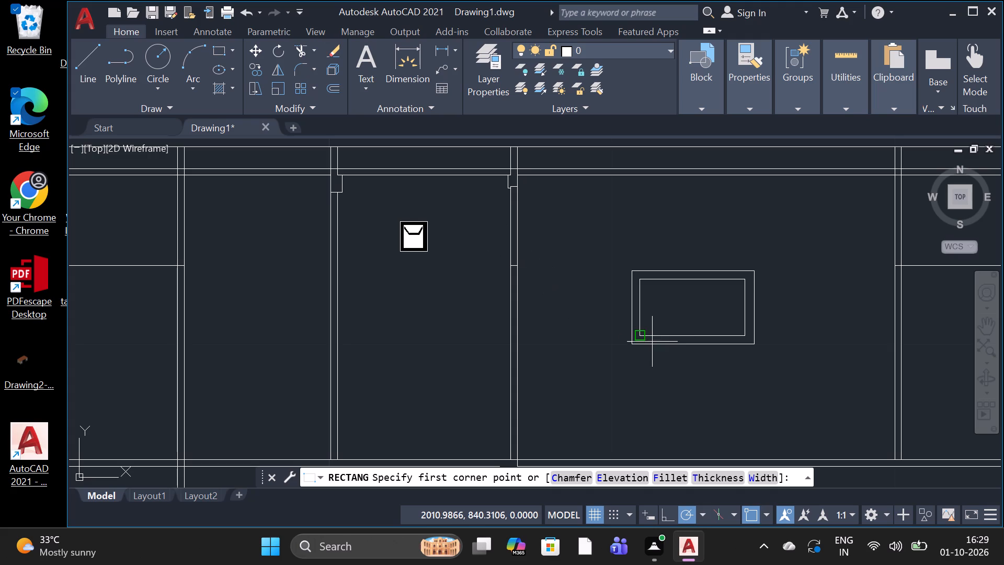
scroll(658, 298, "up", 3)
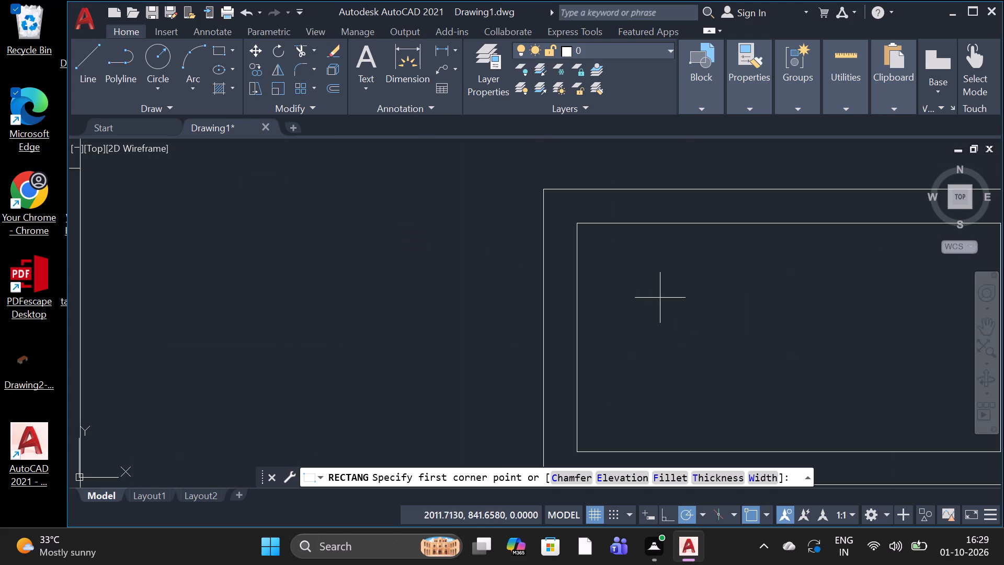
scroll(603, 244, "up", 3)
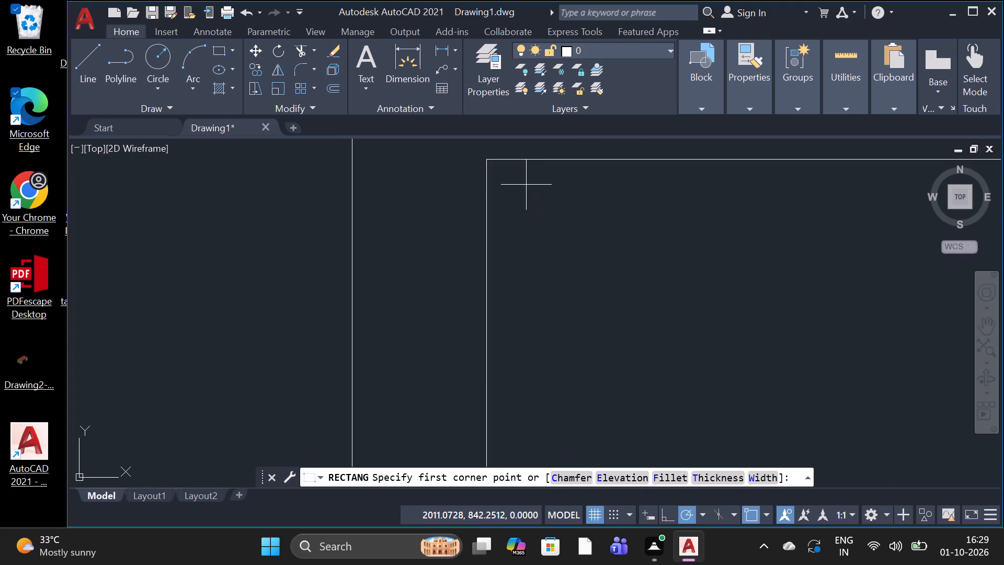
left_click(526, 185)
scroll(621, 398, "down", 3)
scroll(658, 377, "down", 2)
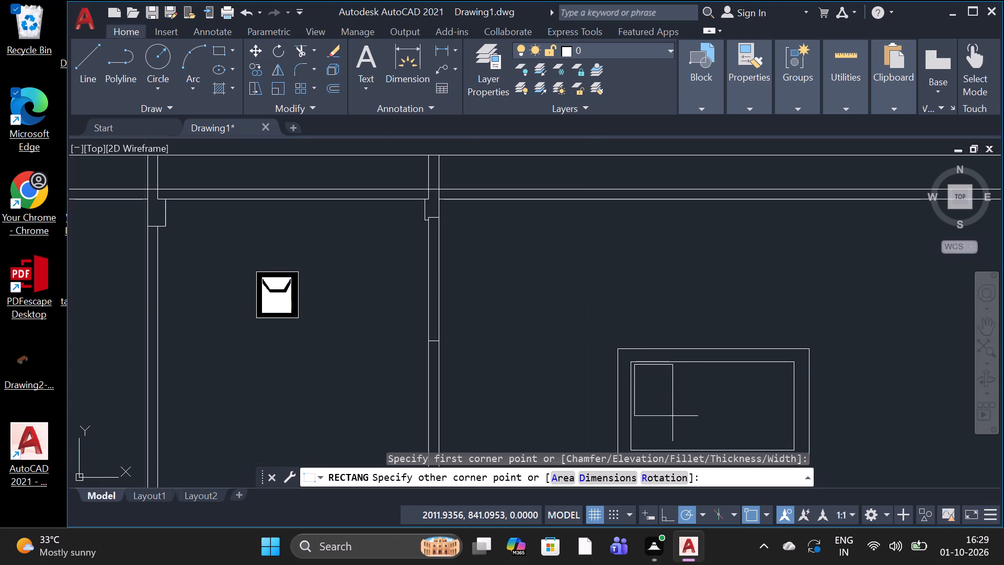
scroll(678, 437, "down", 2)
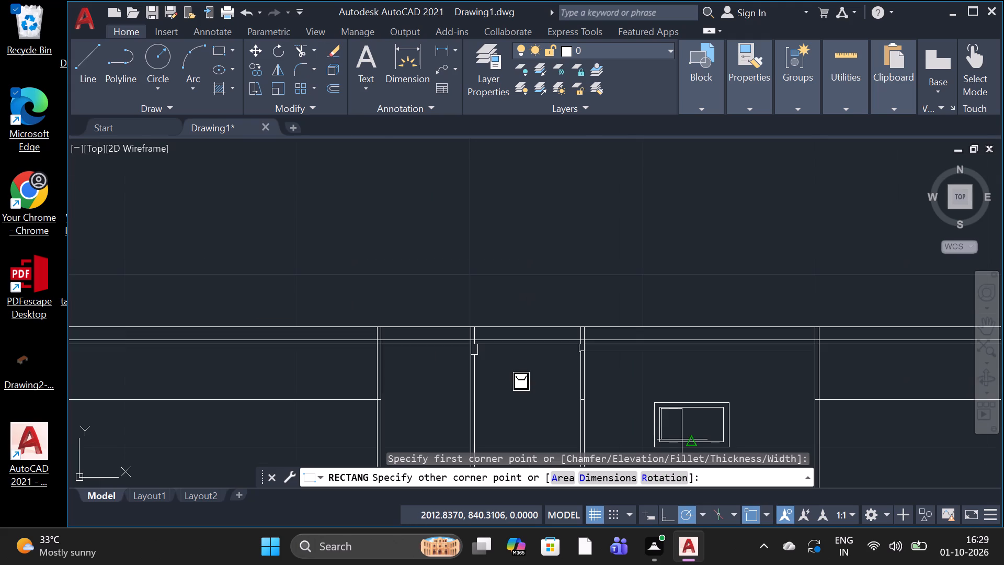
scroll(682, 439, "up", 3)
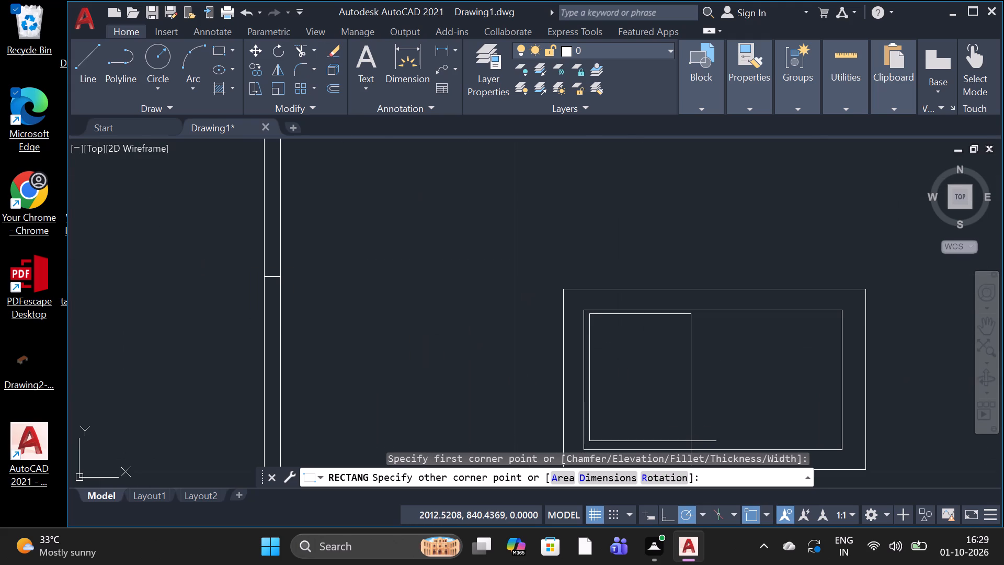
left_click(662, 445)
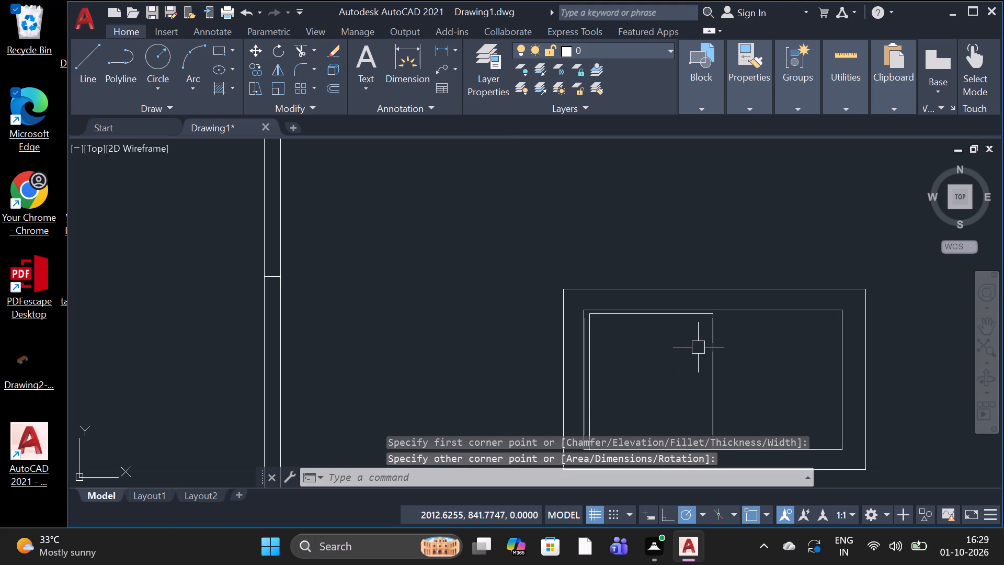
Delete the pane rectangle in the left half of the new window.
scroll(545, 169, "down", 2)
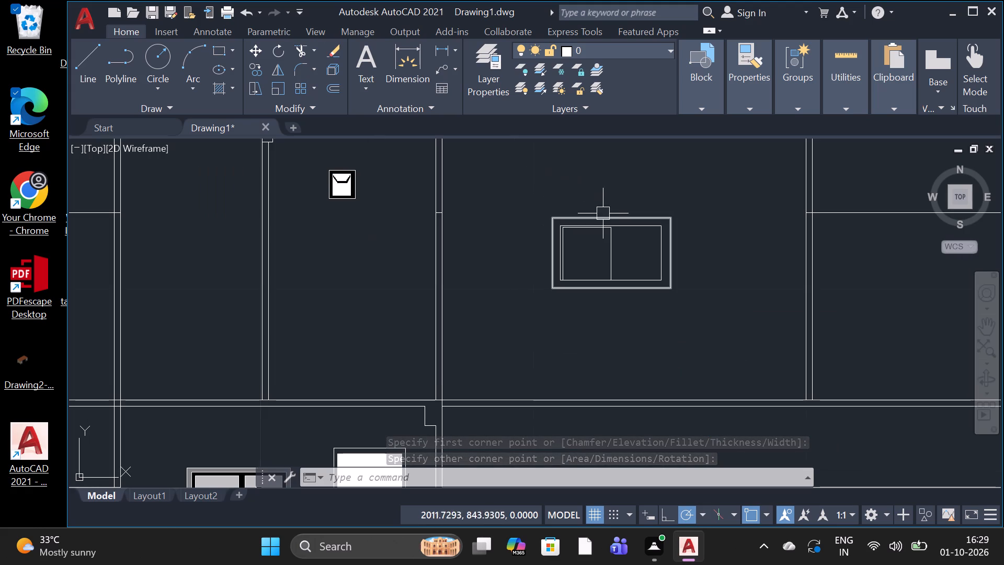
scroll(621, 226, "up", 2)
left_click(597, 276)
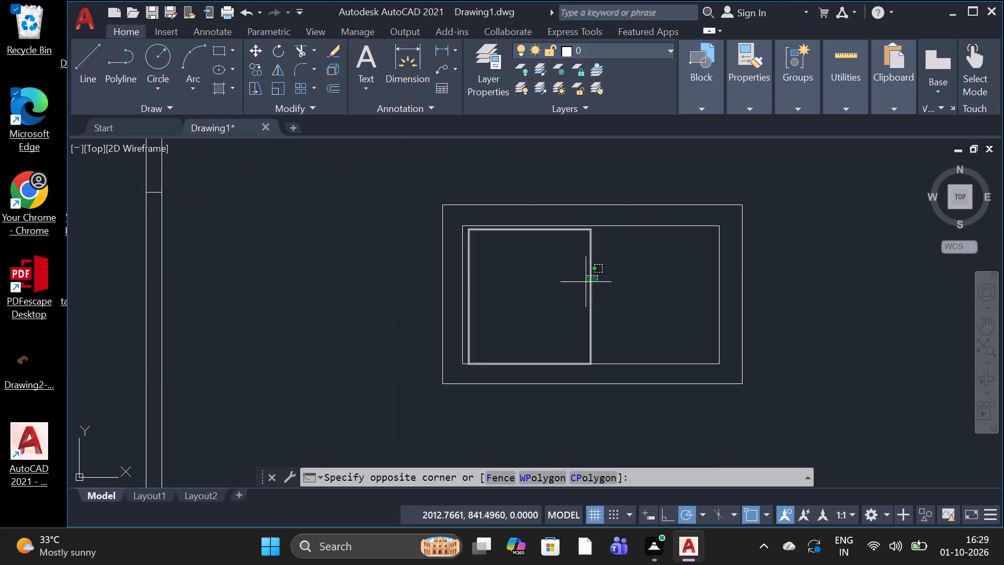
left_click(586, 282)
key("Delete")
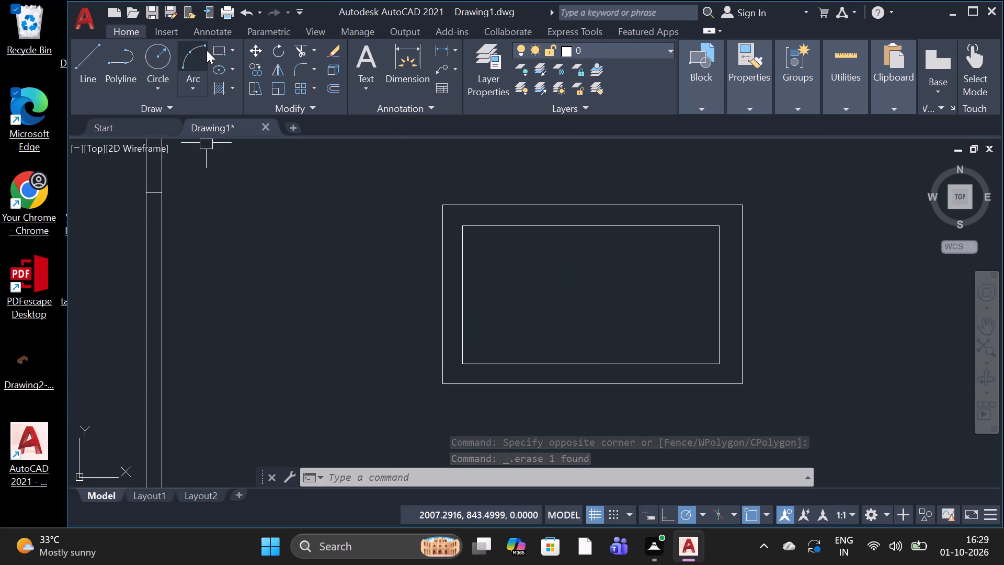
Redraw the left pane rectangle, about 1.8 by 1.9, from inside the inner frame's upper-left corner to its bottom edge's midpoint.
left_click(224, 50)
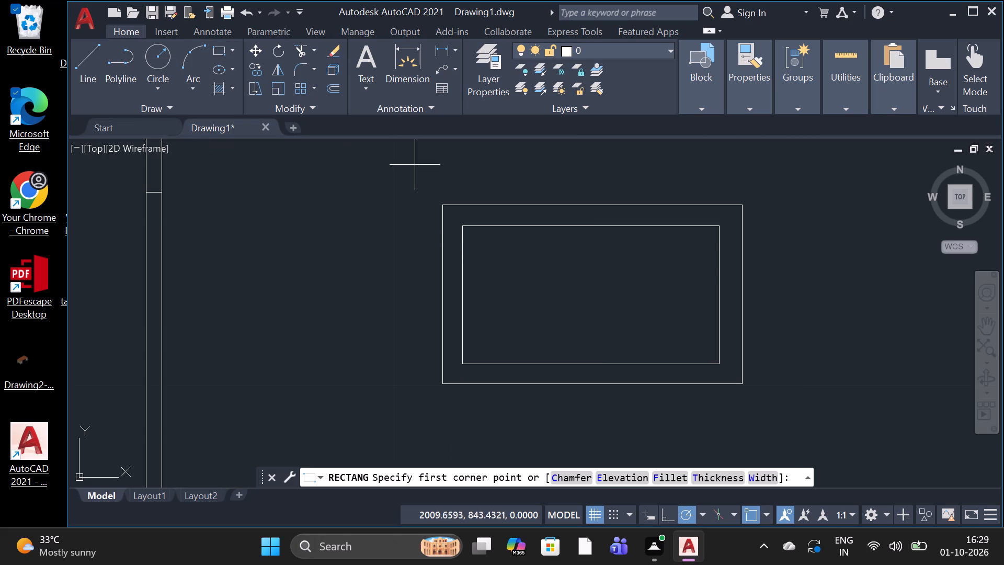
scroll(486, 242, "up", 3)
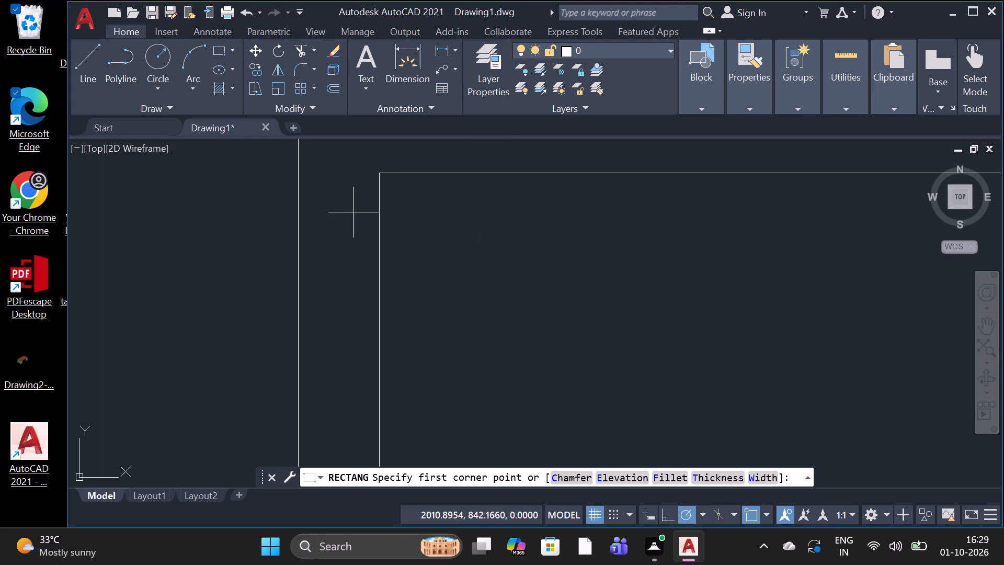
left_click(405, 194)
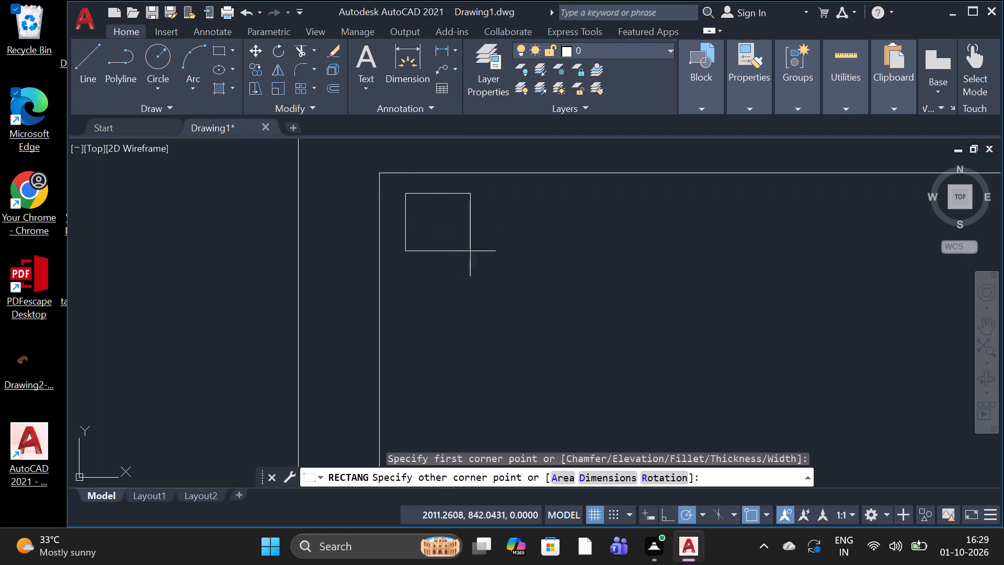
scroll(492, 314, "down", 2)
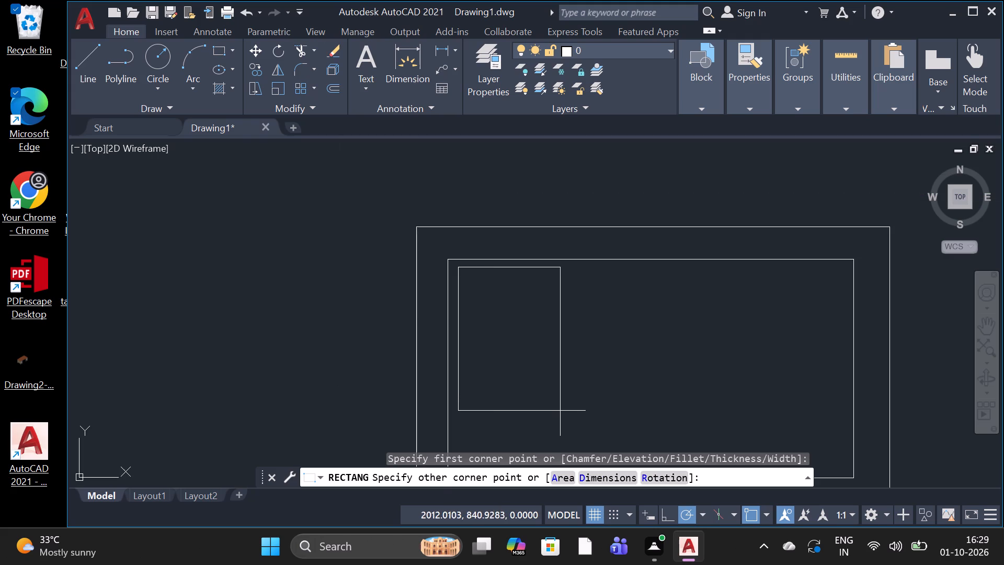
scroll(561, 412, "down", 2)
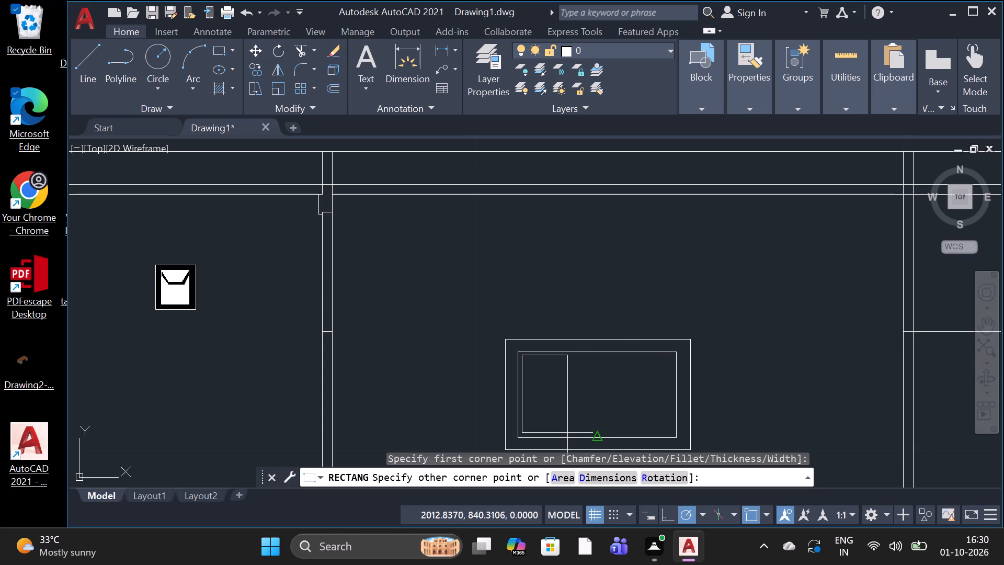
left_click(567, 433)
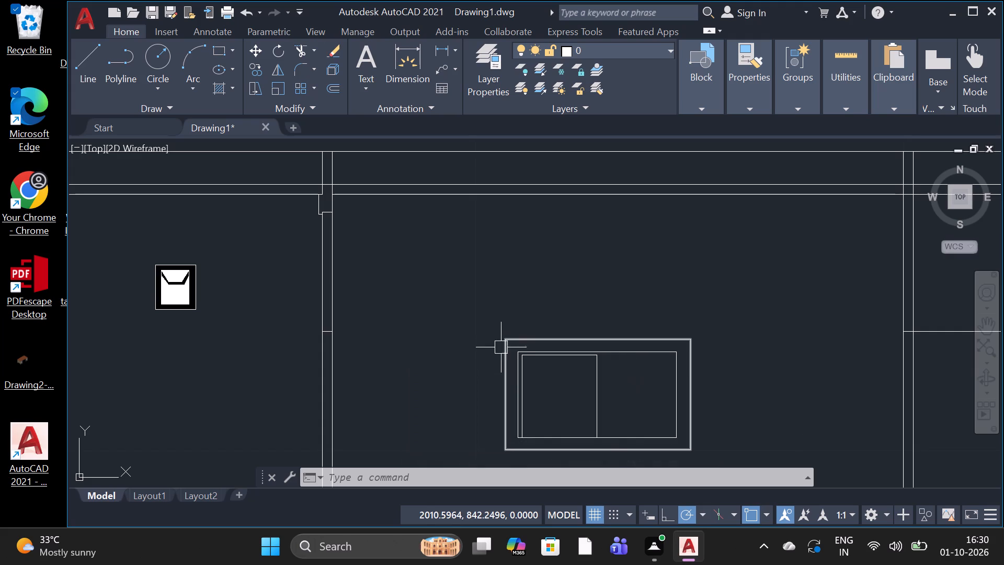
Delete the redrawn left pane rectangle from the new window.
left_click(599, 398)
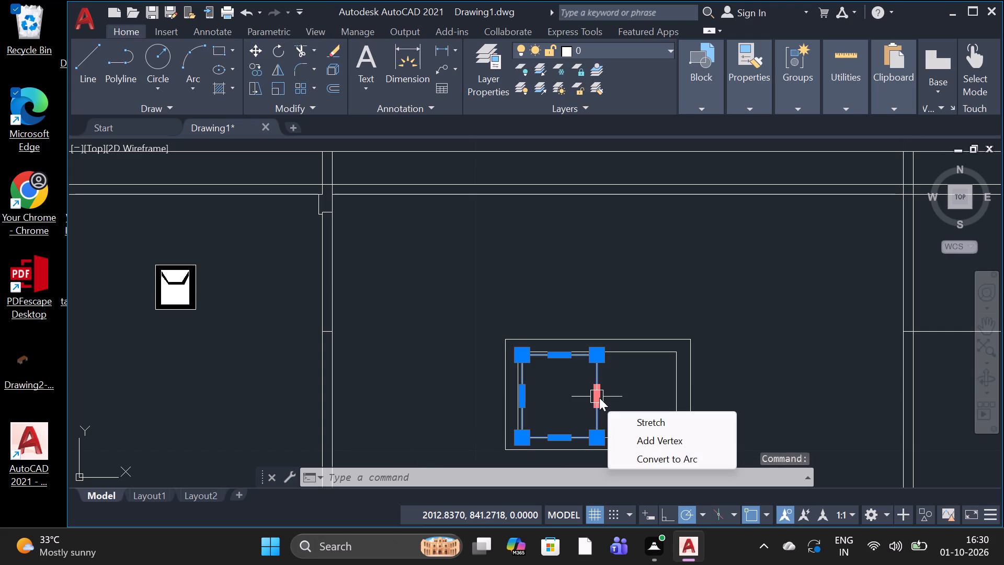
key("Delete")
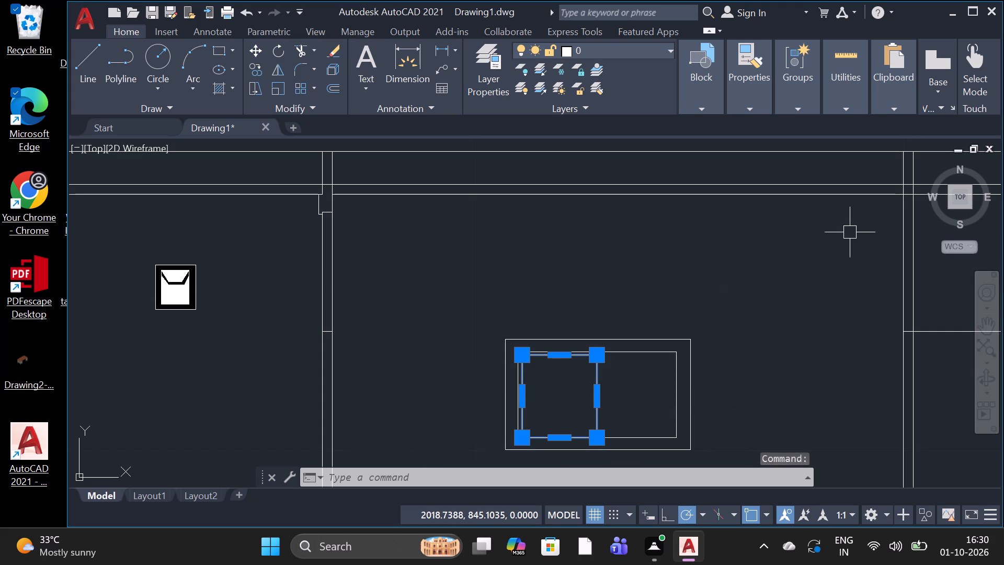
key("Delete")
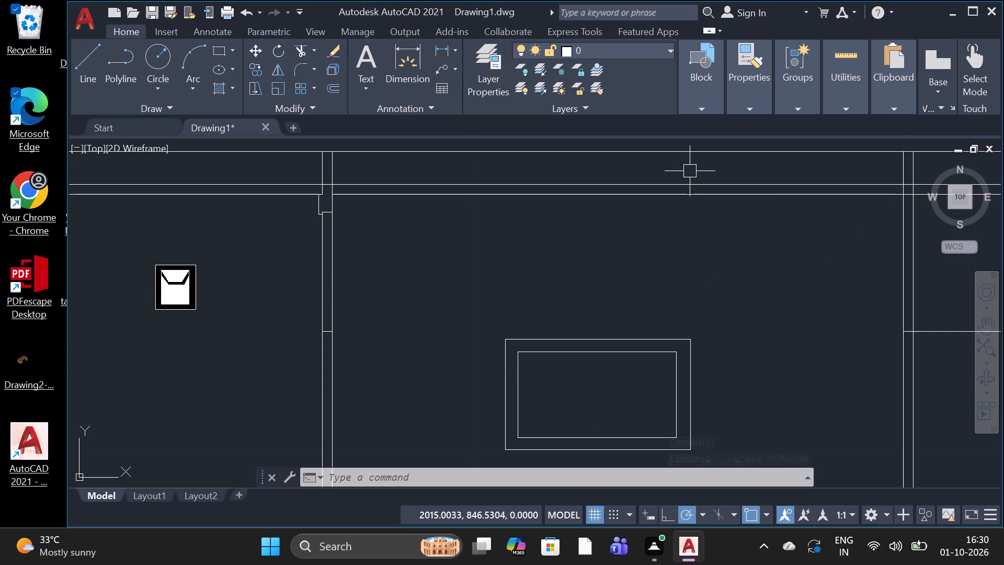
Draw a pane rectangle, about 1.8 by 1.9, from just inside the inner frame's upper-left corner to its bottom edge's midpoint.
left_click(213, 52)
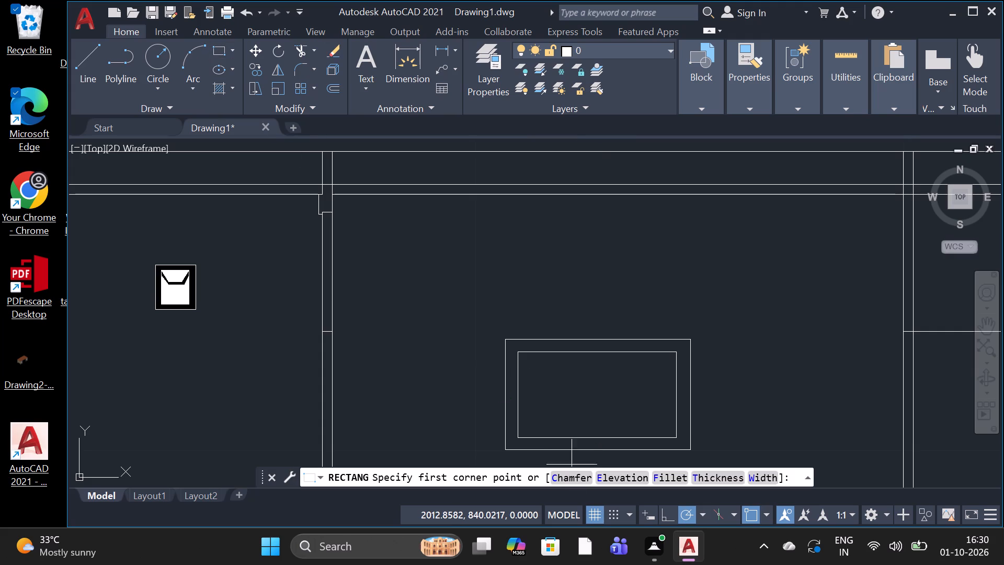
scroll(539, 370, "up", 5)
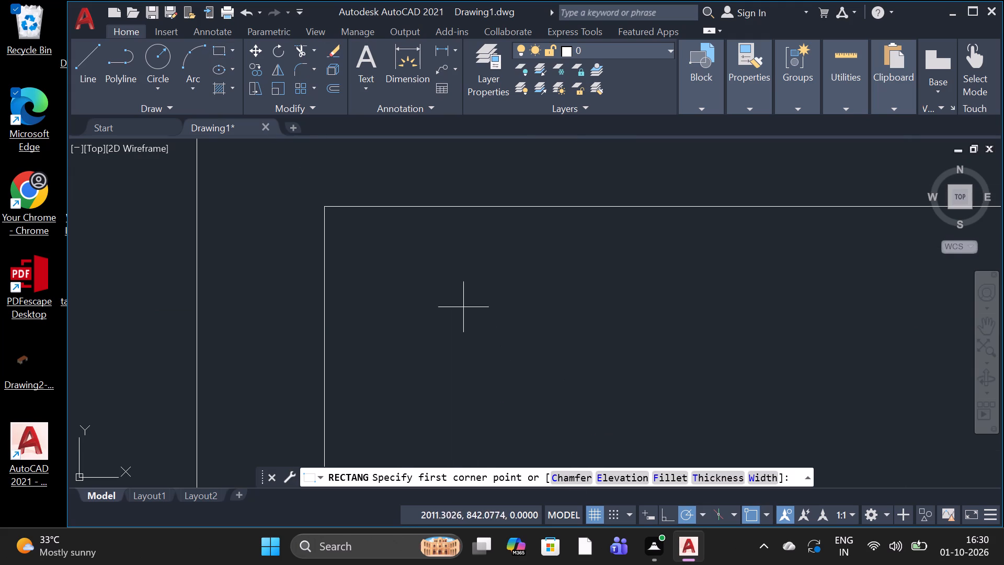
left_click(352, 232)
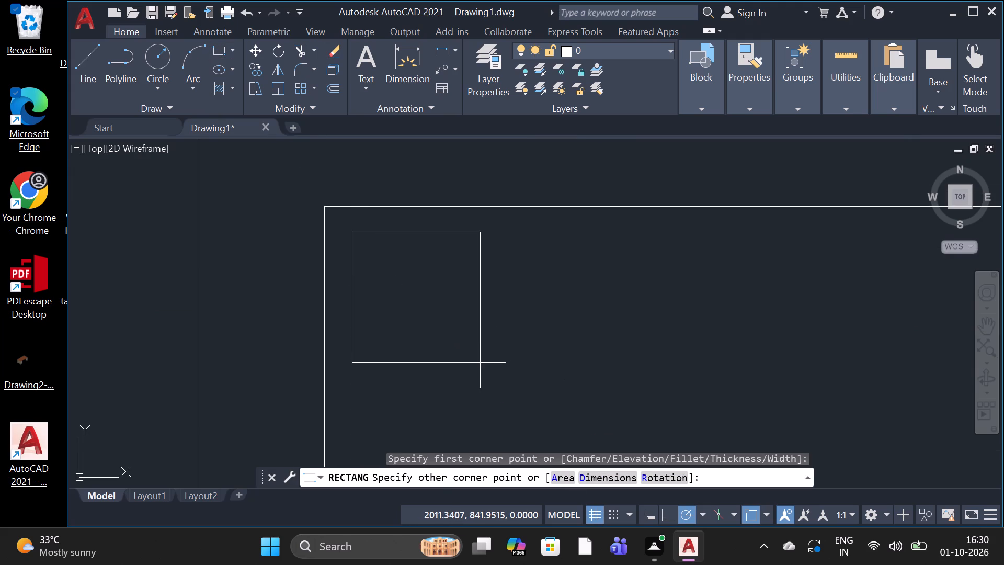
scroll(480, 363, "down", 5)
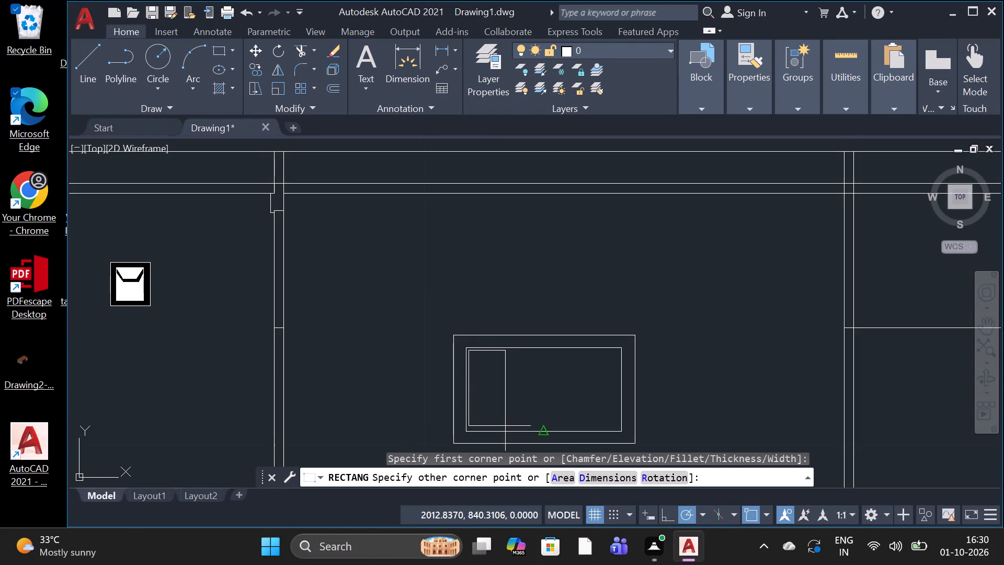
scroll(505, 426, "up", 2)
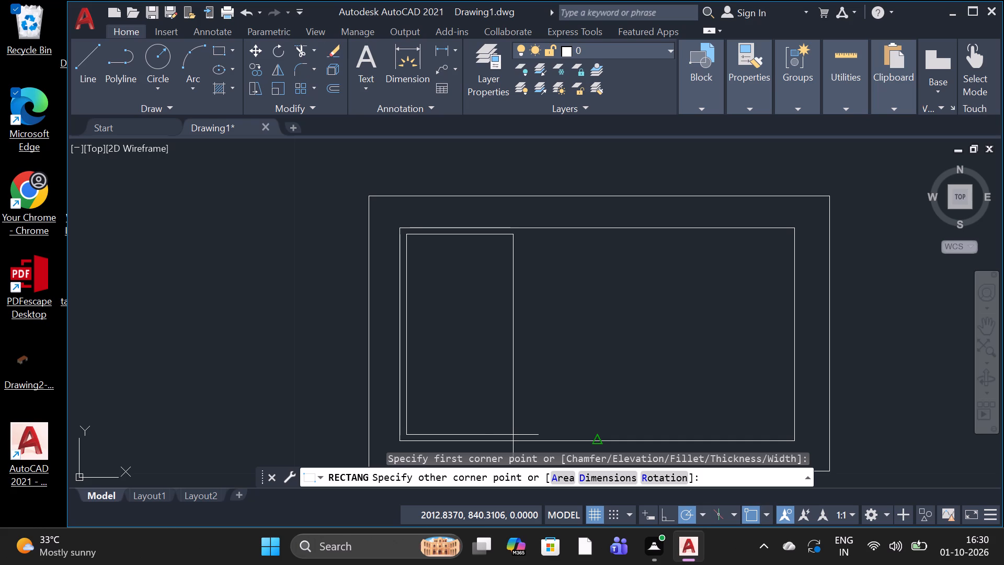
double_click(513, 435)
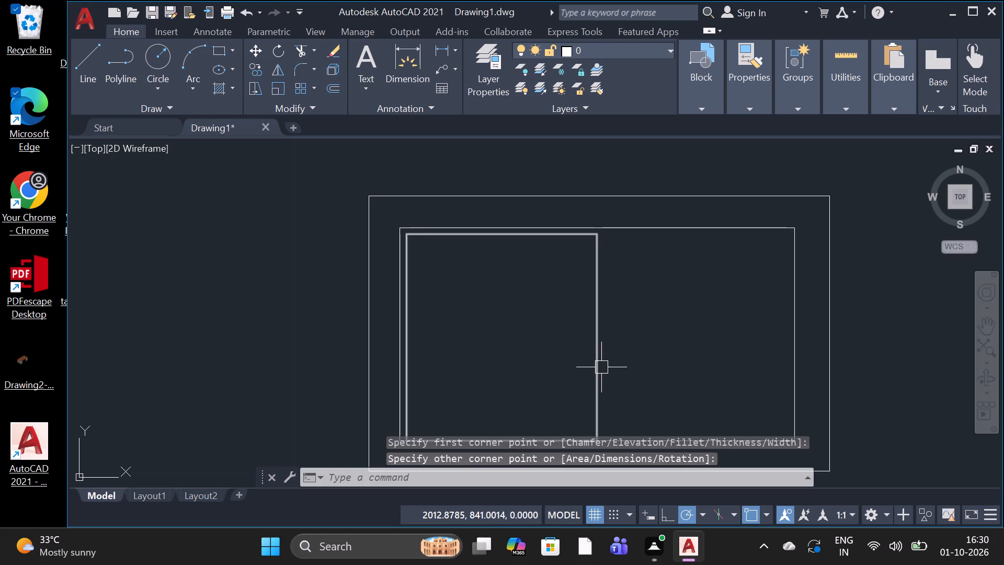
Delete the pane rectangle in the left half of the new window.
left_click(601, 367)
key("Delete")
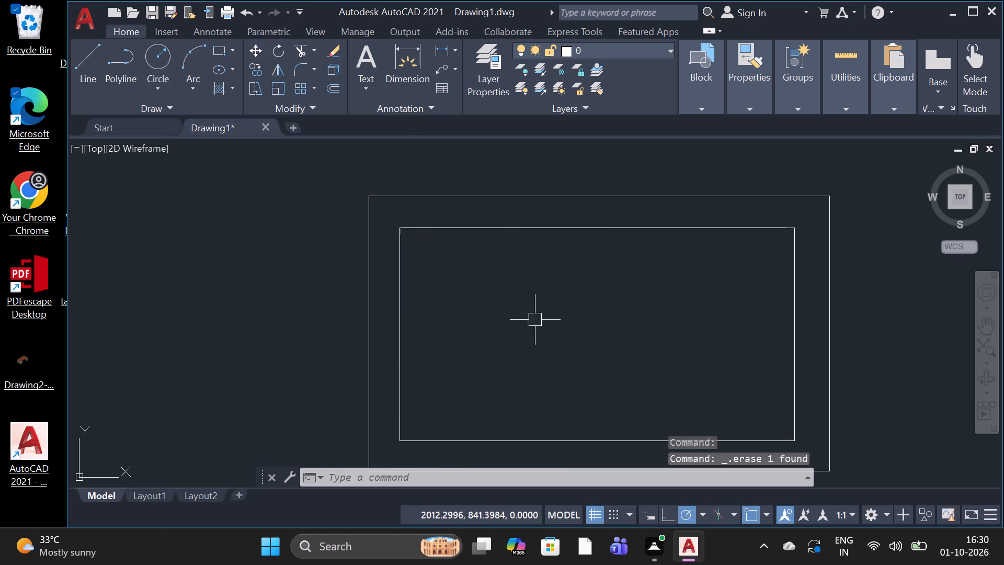
Draw a narrower pane rectangle, about 1.1 by 1.75, inside the left part of the inner frame, with a gap all round.
left_click(222, 50)
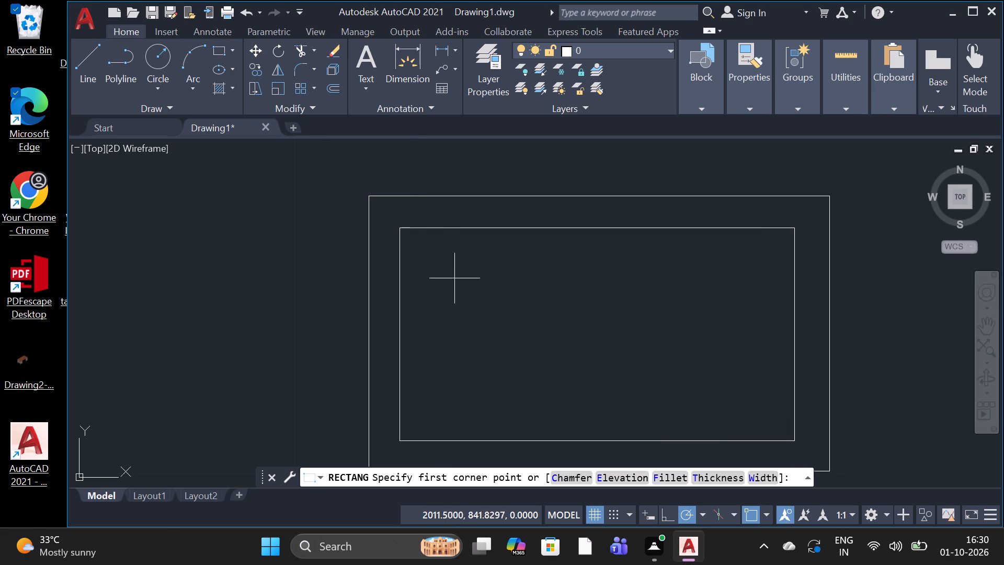
scroll(425, 248, "up", 3)
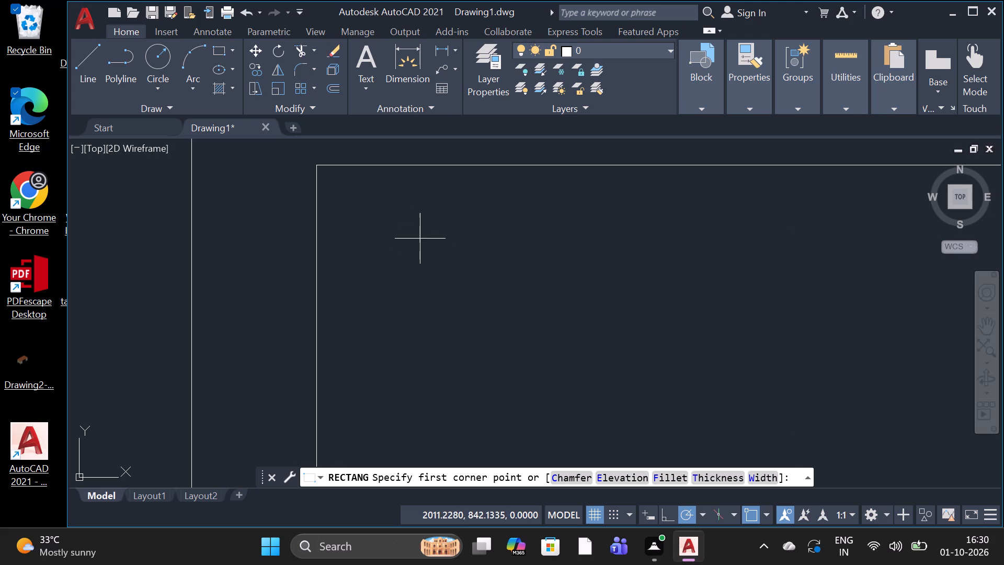
left_click(370, 206)
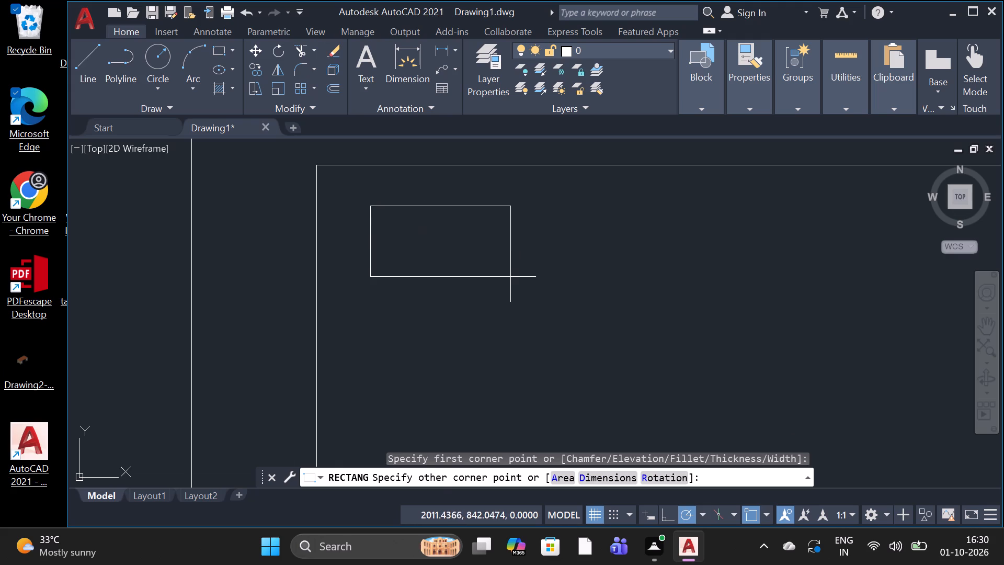
scroll(510, 277, "down", 3)
scroll(583, 411, "down", 1)
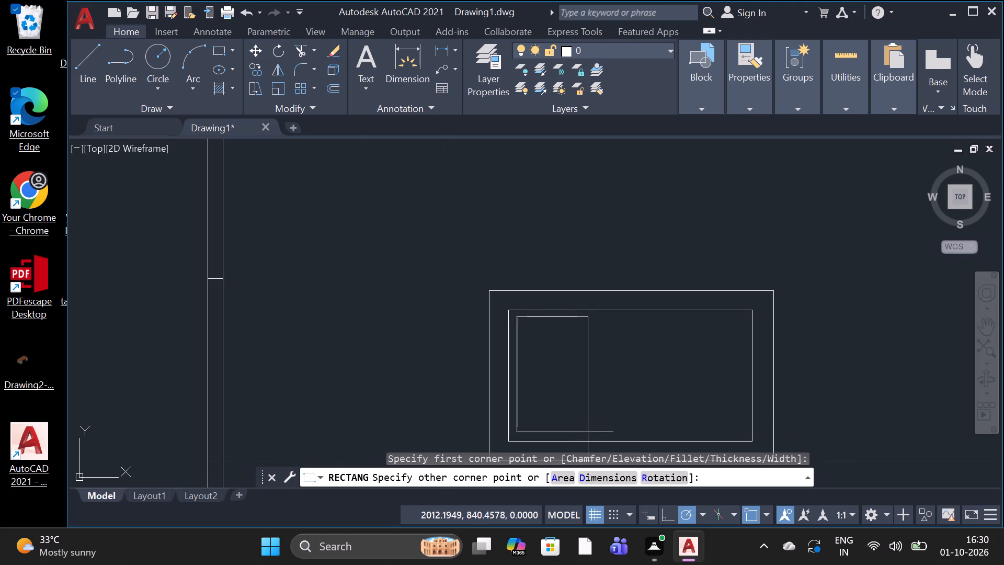
left_click(588, 432)
Start copying the narrow pane rectangle, using a base point near the middle of its bottom edge.
type("CO")
key("space")
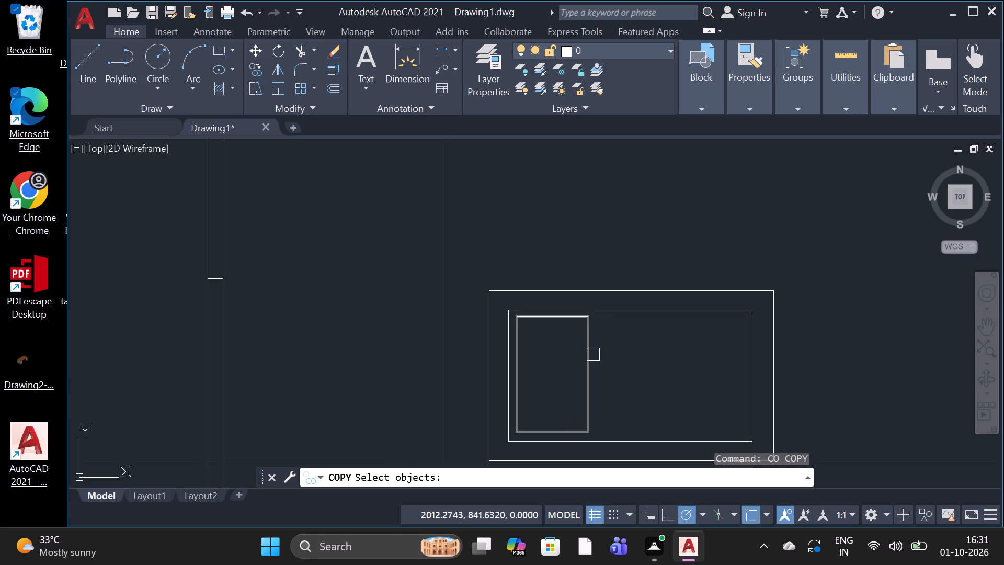
scroll(621, 310, "up", 3)
scroll(528, 331, "up", 2)
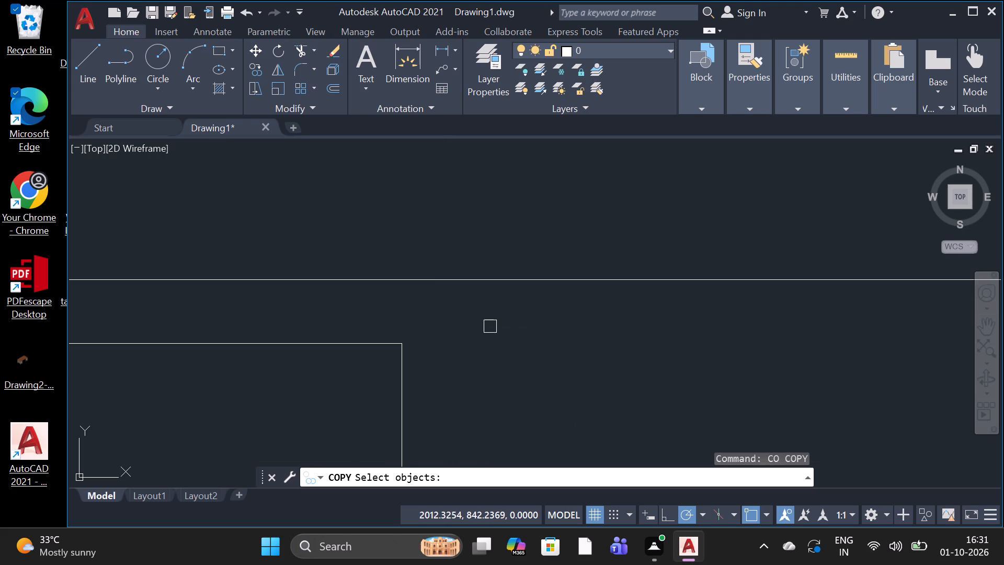
left_click(486, 318)
scroll(164, 300, "down", 3)
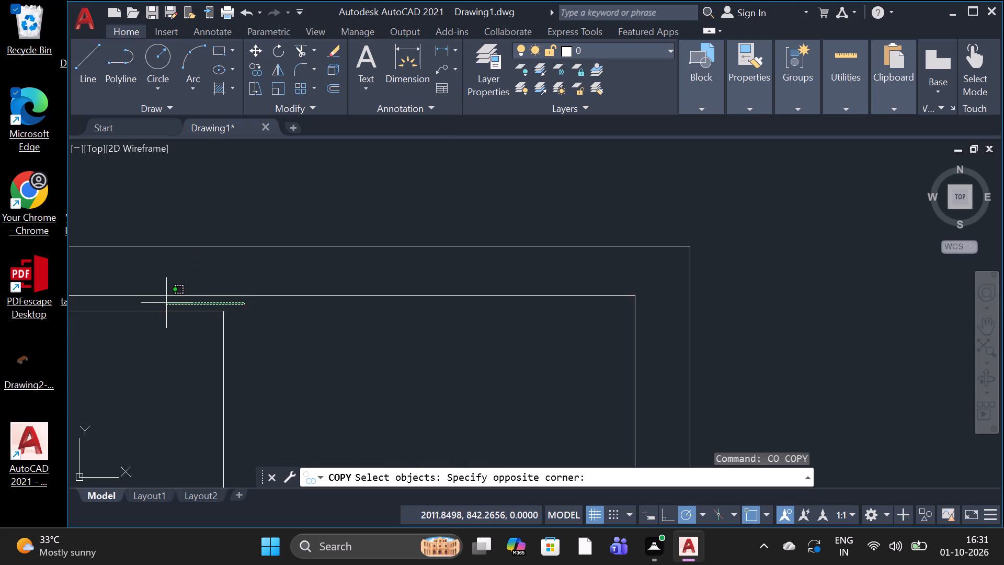
scroll(166, 303, "down", 2)
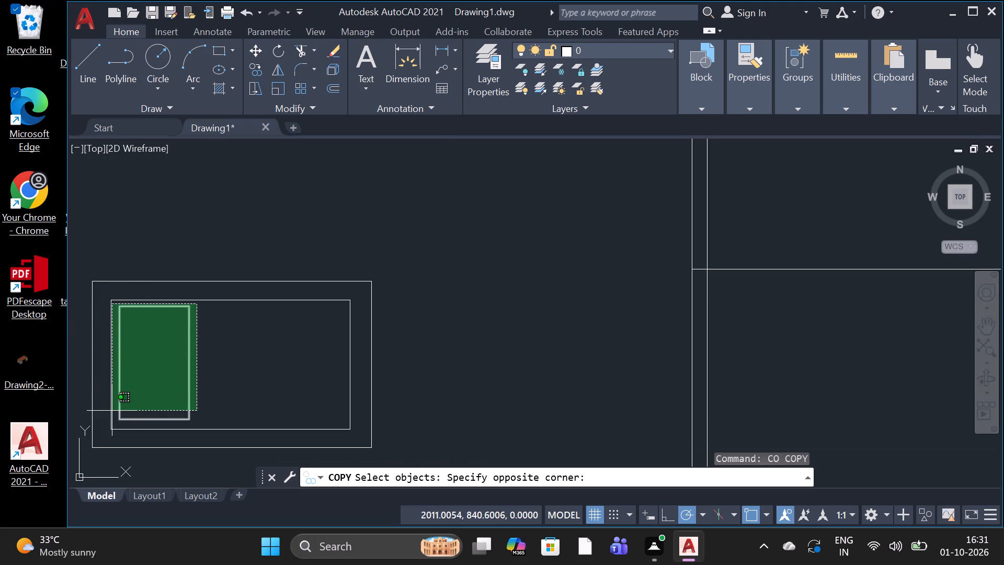
scroll(112, 411, "down", 2)
scroll(112, 411, "up", 3)
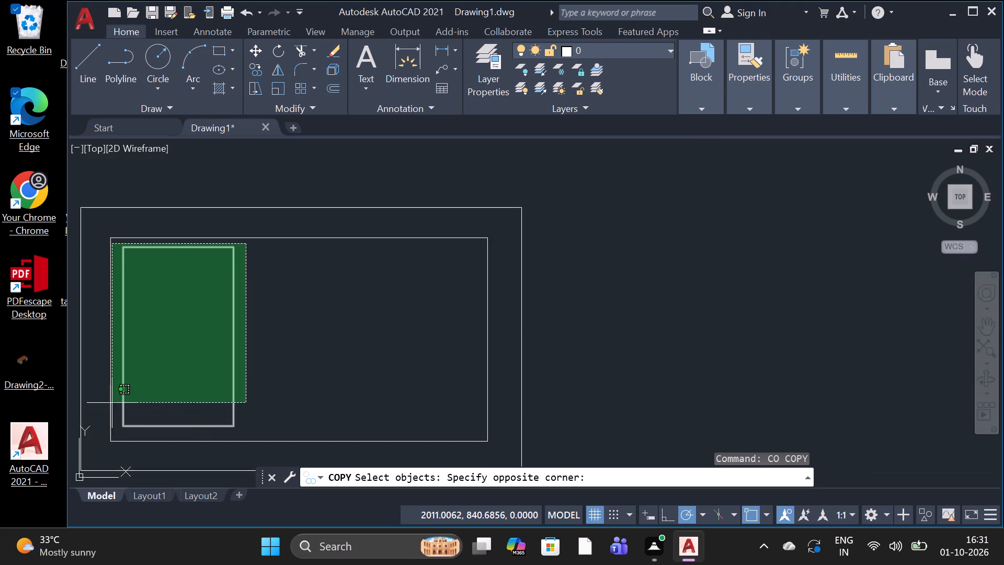
scroll(112, 401, "down", 3)
scroll(117, 425, "up", 4)
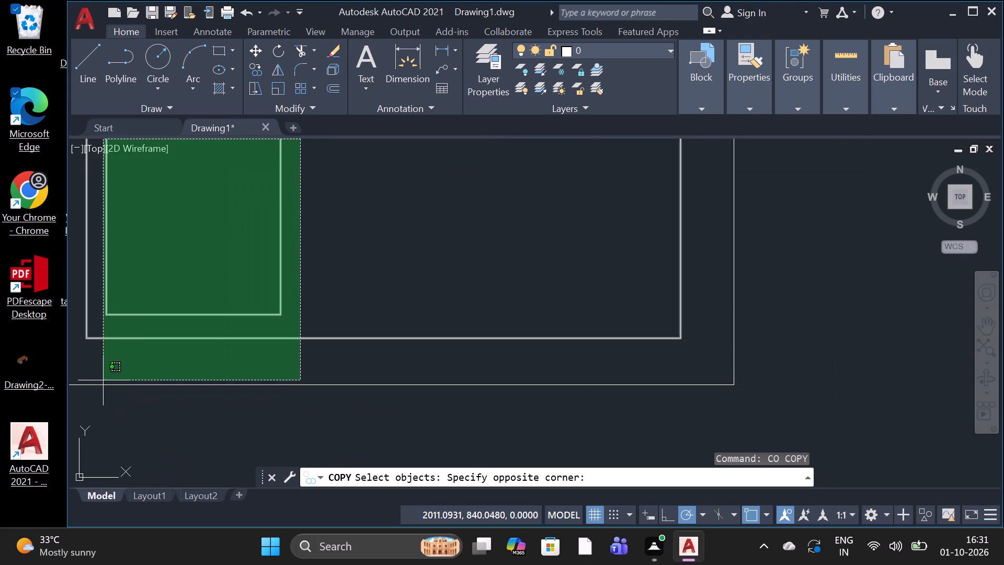
left_click(96, 326)
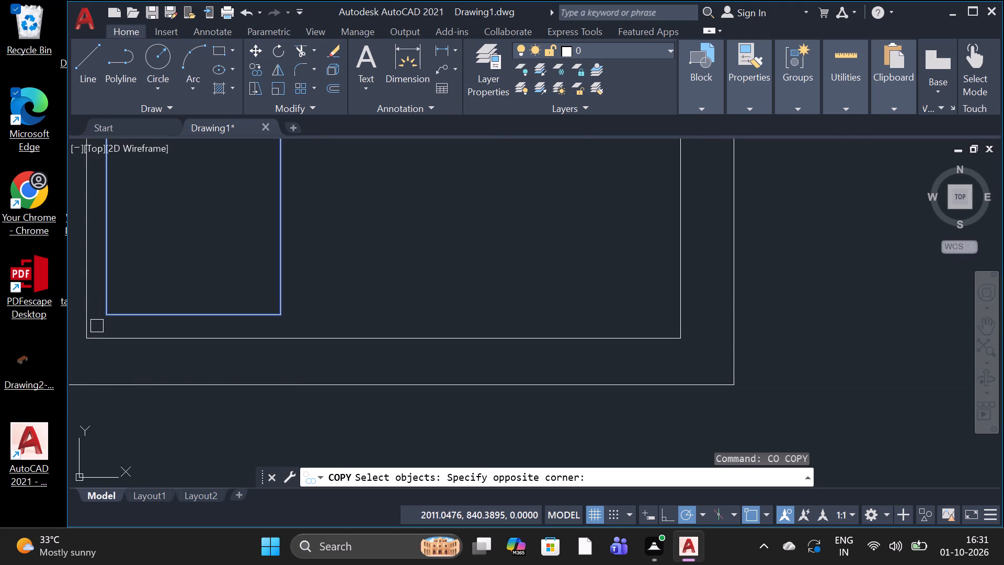
key("space")
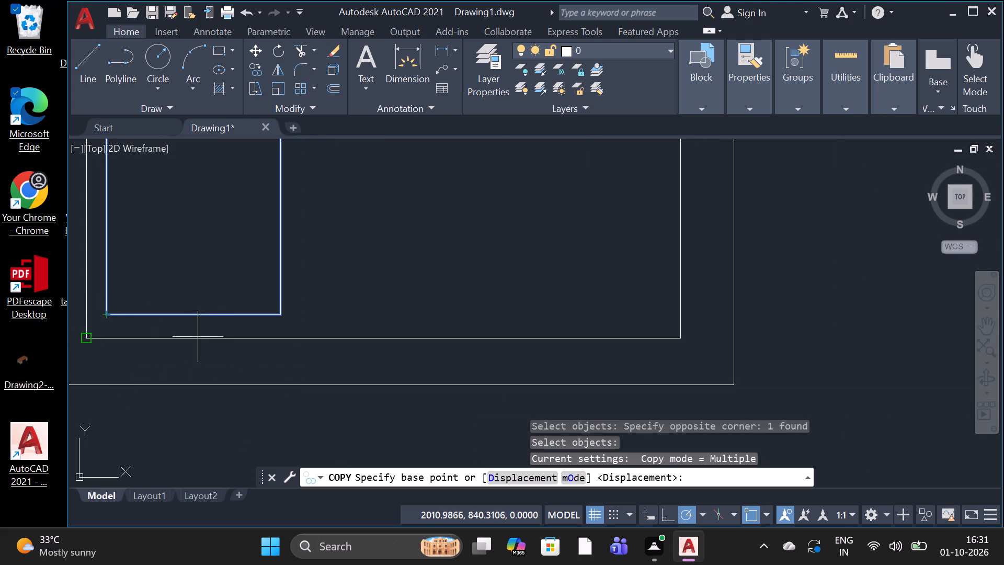
left_click(201, 322)
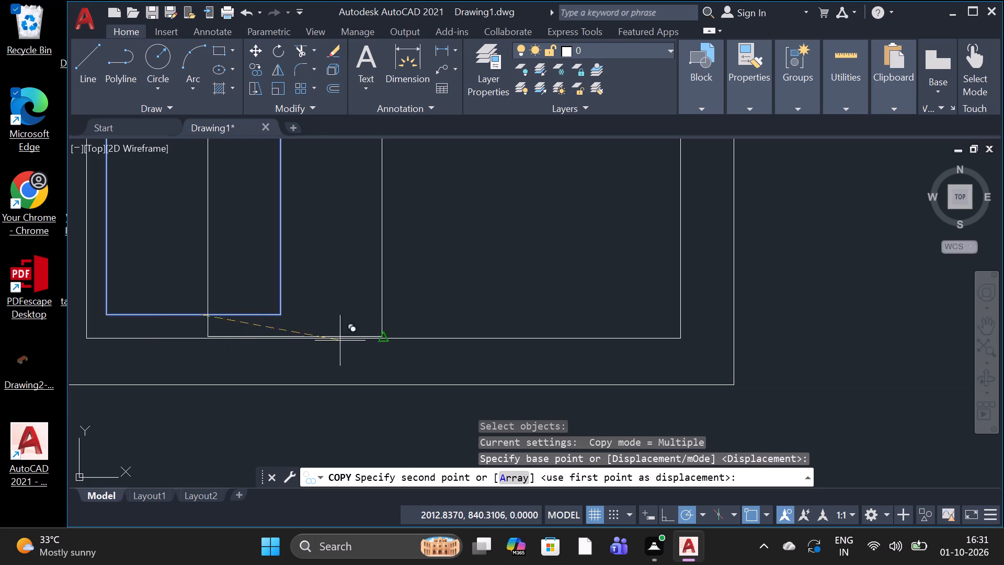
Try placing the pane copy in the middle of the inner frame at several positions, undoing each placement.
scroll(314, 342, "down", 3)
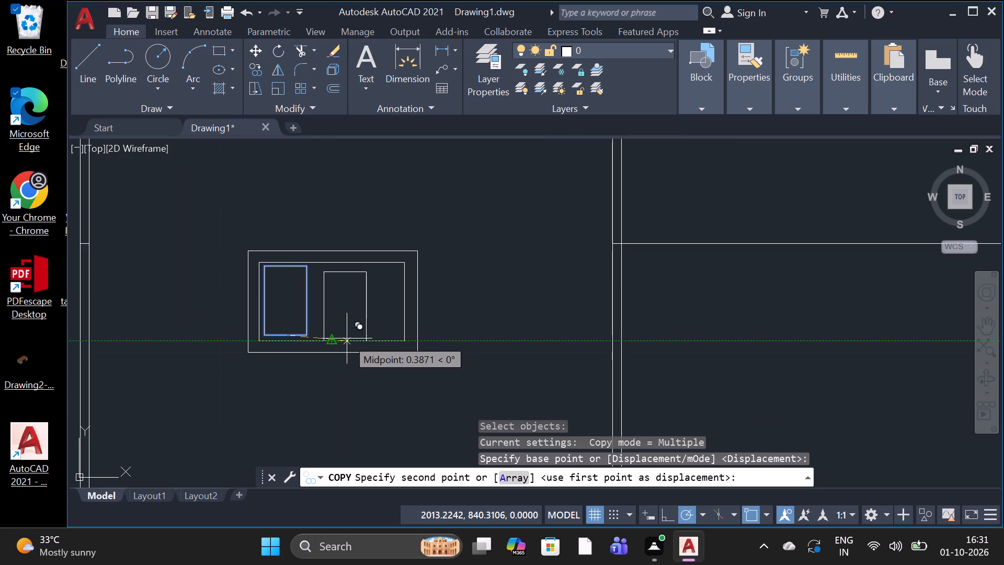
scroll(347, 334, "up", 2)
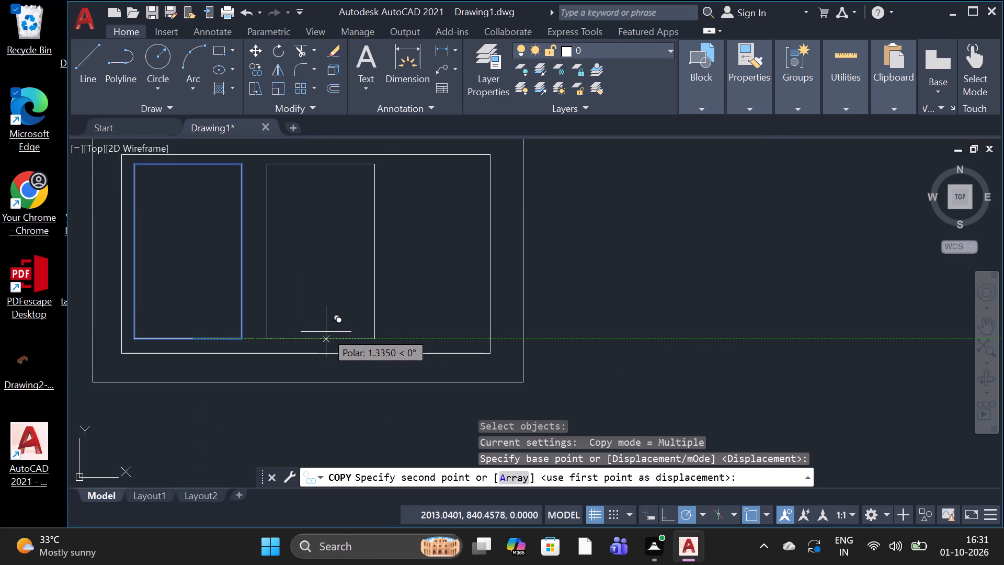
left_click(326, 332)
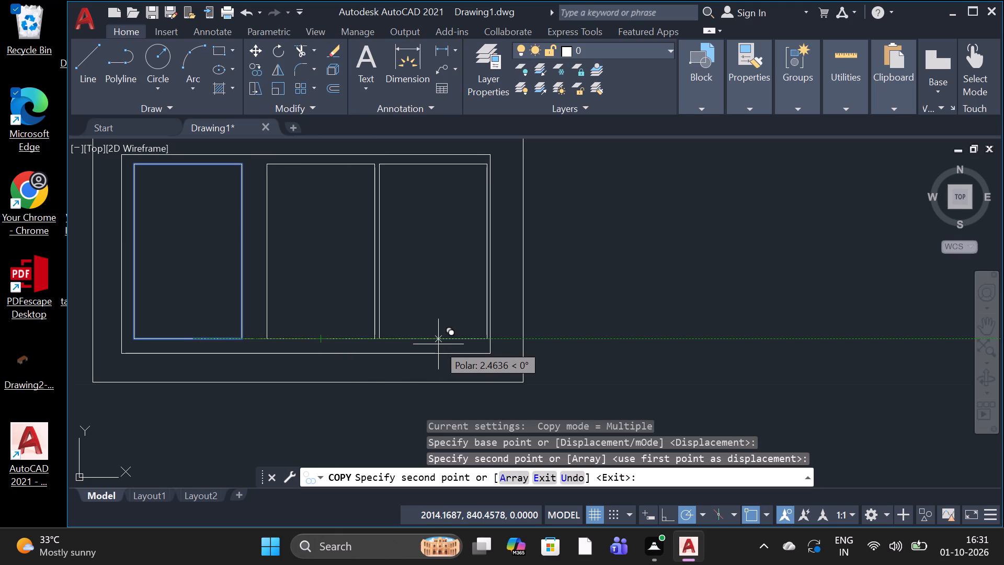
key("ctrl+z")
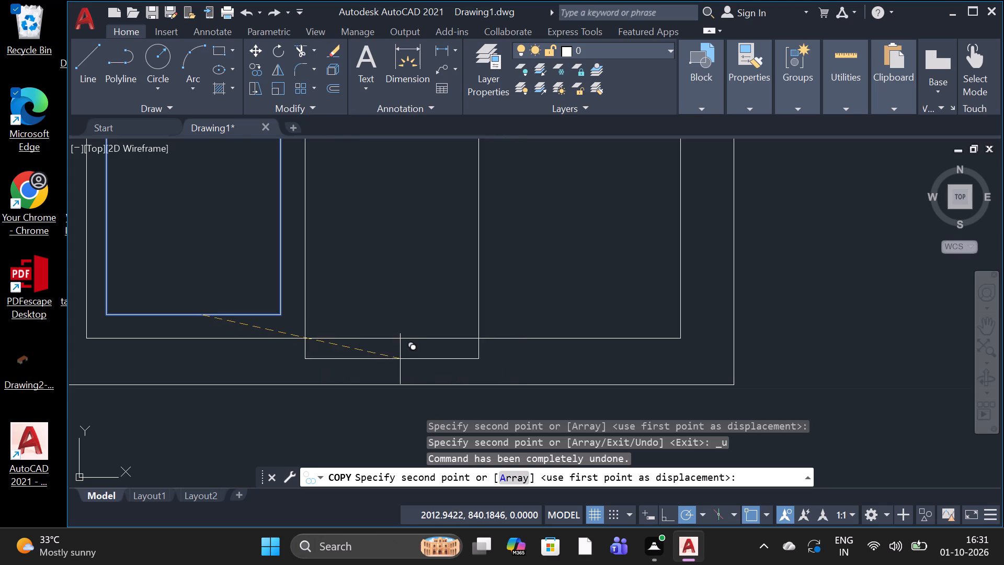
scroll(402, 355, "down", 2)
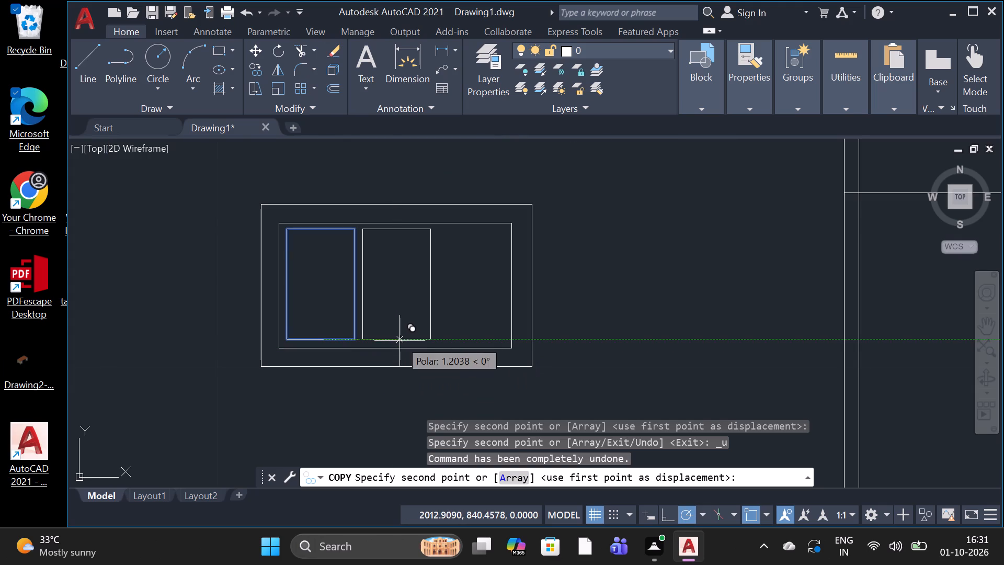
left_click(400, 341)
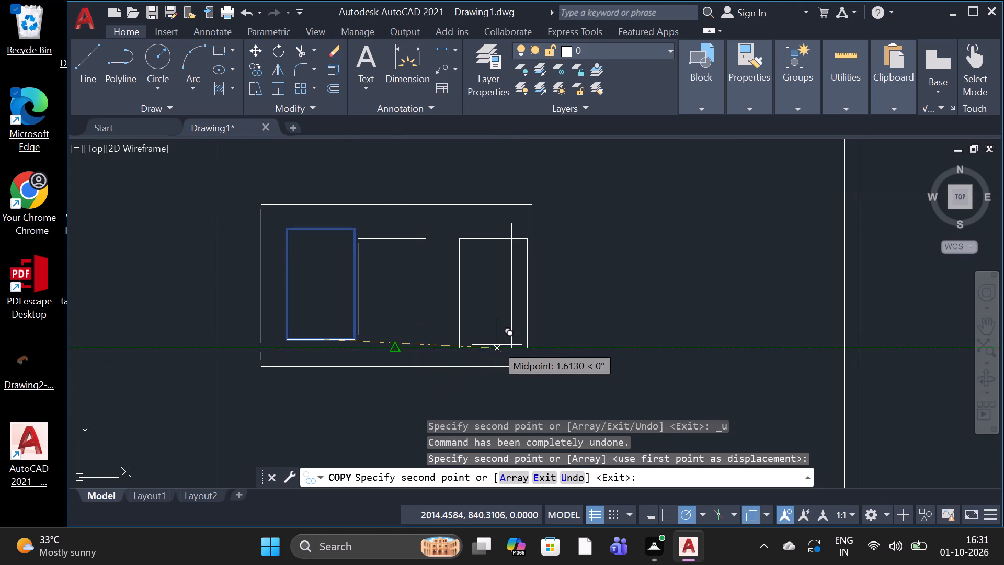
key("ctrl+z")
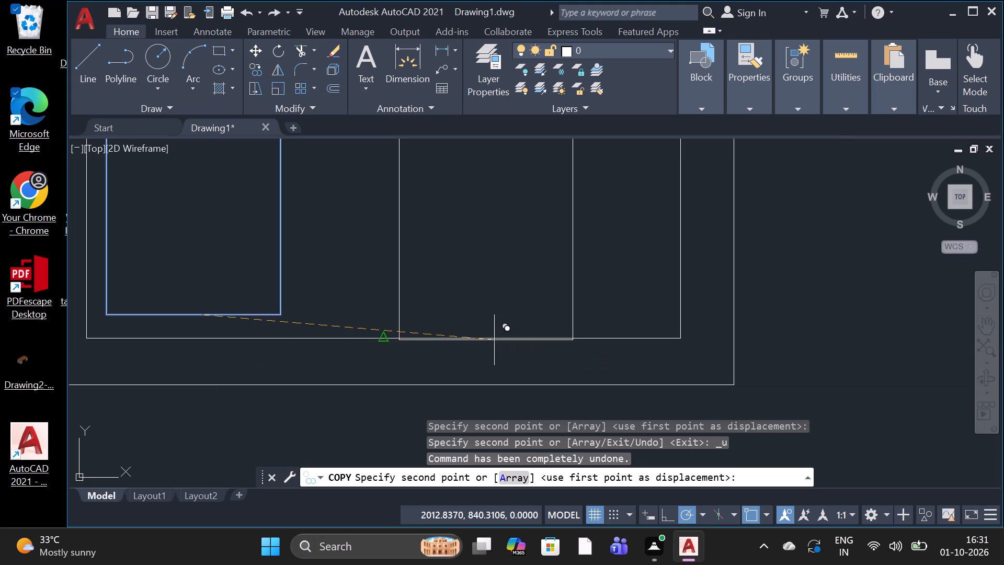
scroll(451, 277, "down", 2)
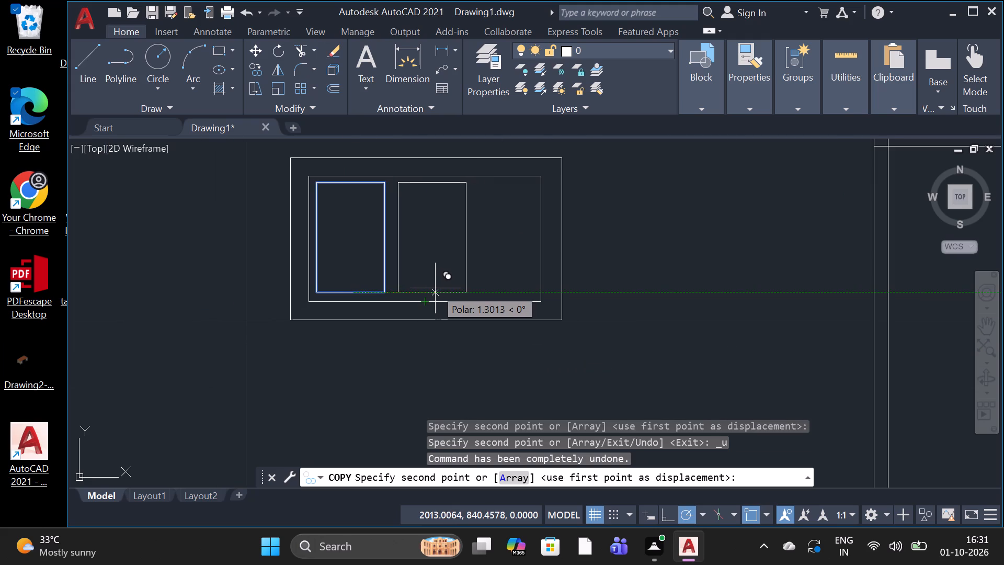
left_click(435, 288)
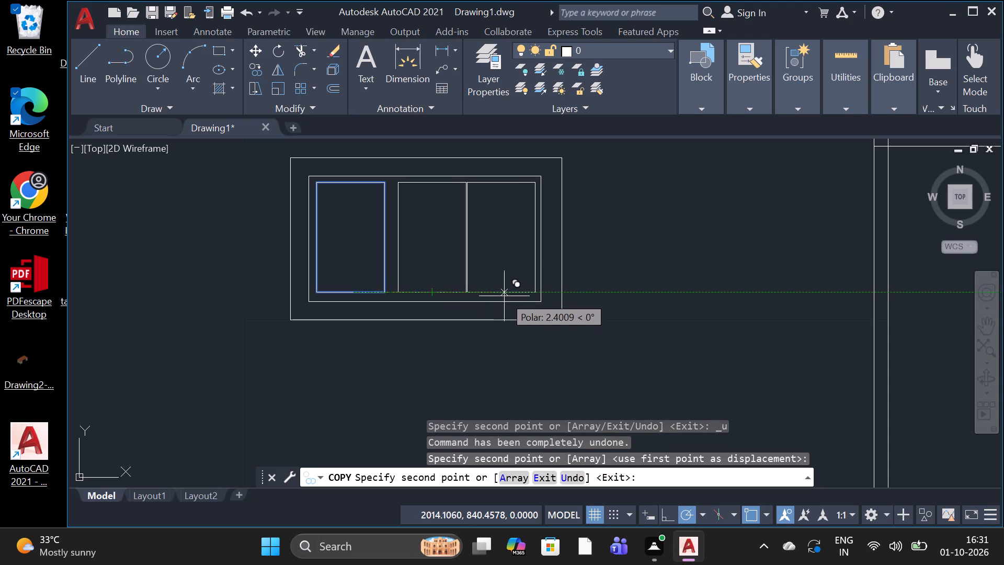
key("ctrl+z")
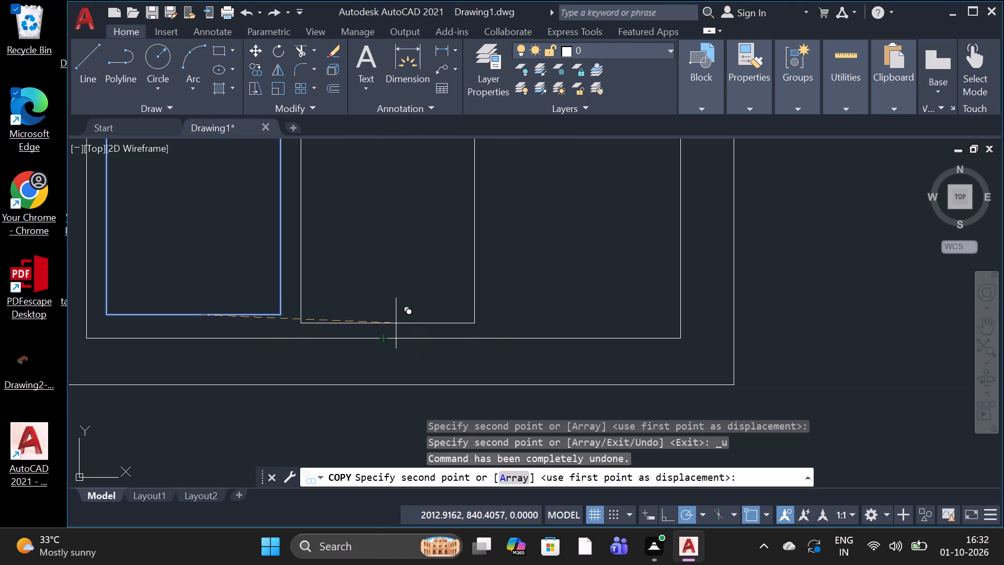
Place two pane copies level with the original, about 1.2 and 2.4 to its right, for the window's middle and right panes.
left_click(397, 319)
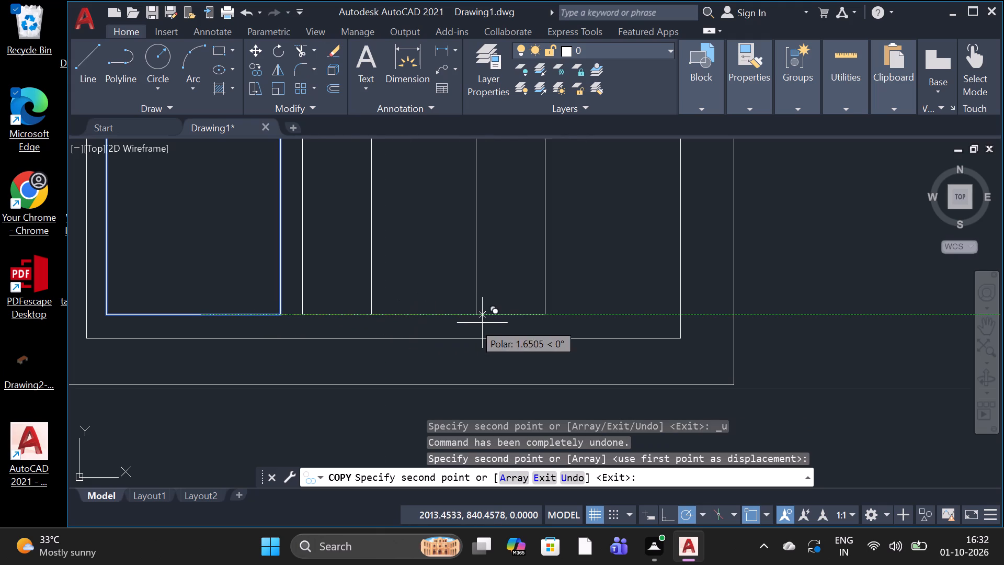
left_click(583, 319)
scroll(583, 319, "down", 3)
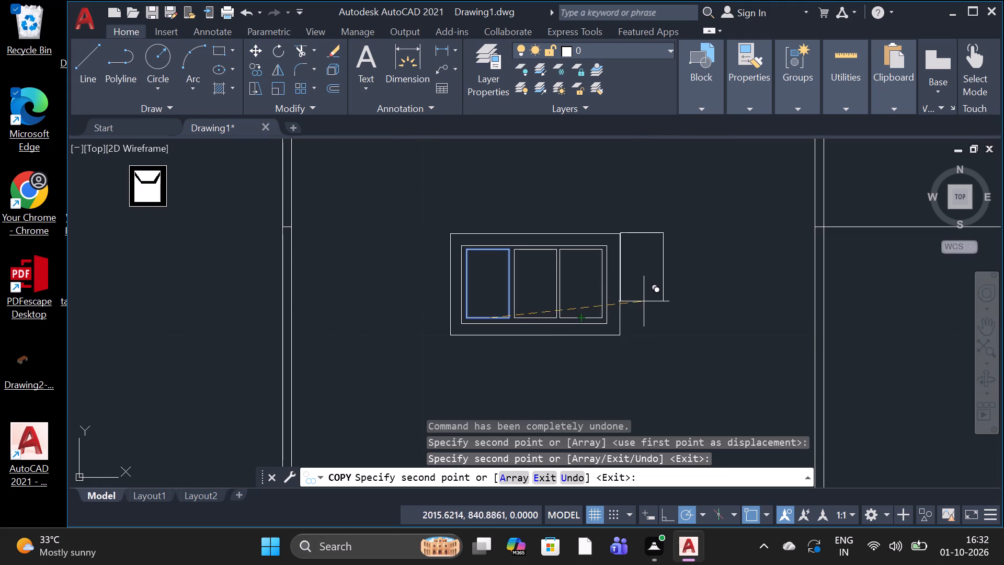
key("space")
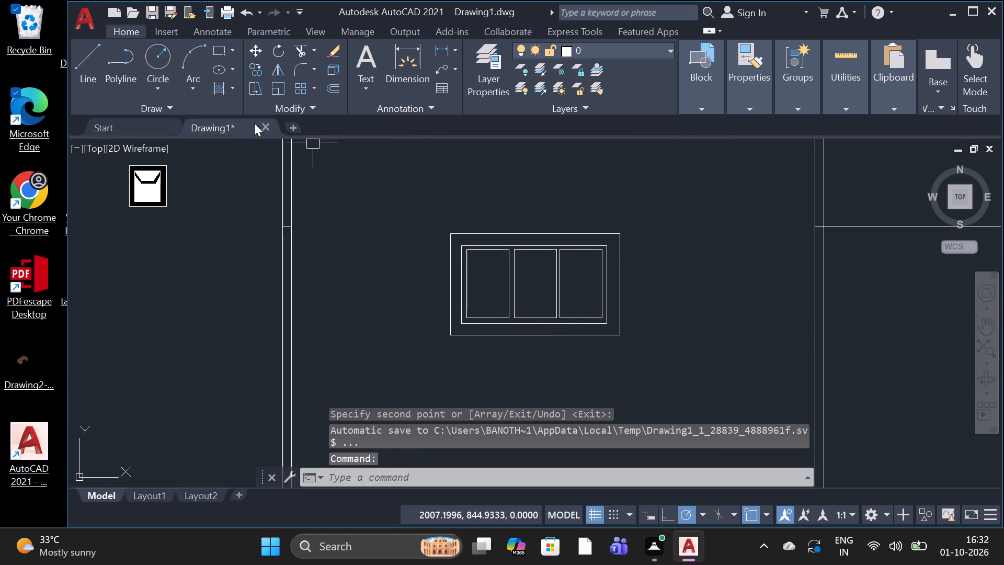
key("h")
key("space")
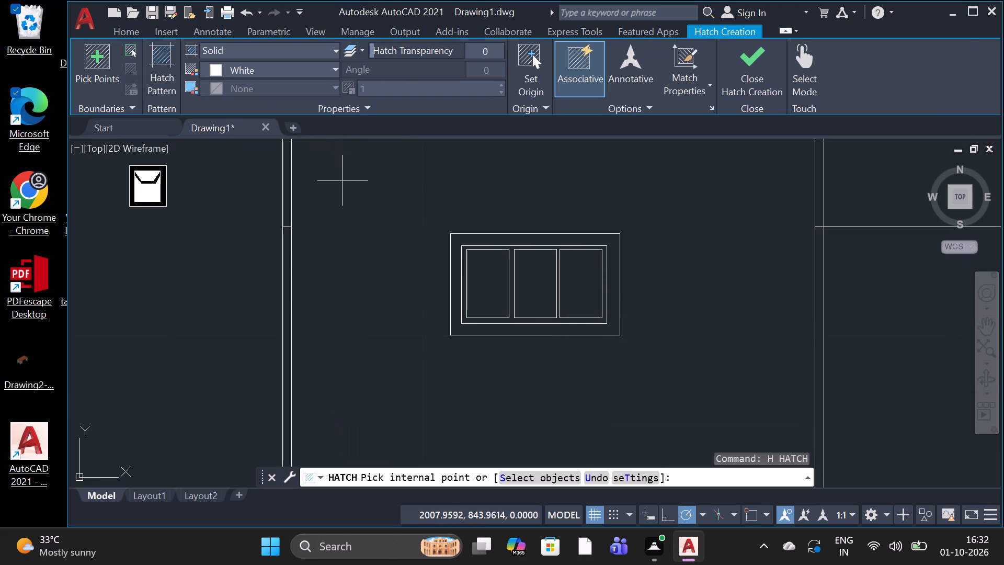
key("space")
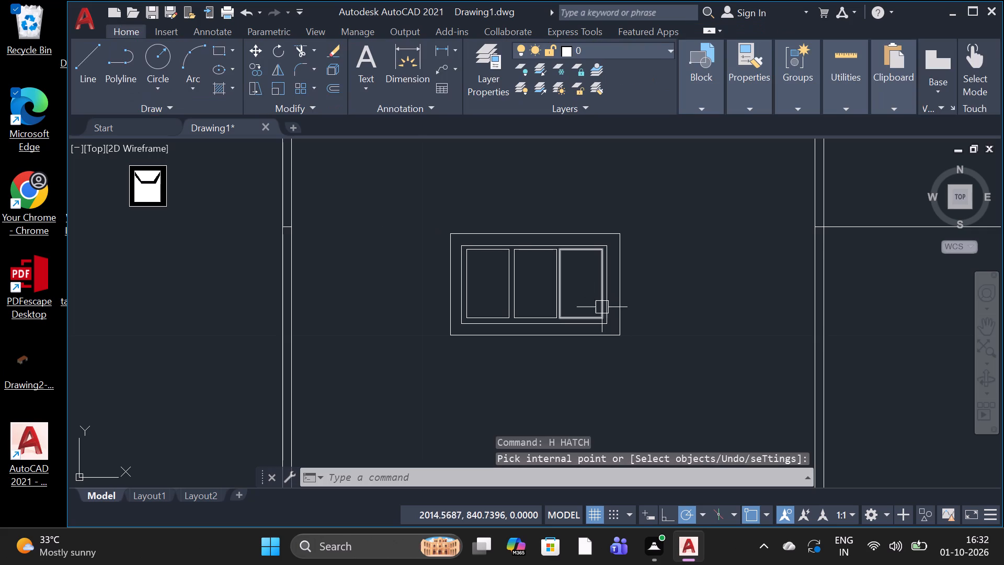
Hatch the three narrow panes with a solid fill in light grey index colour 9.
key("space")
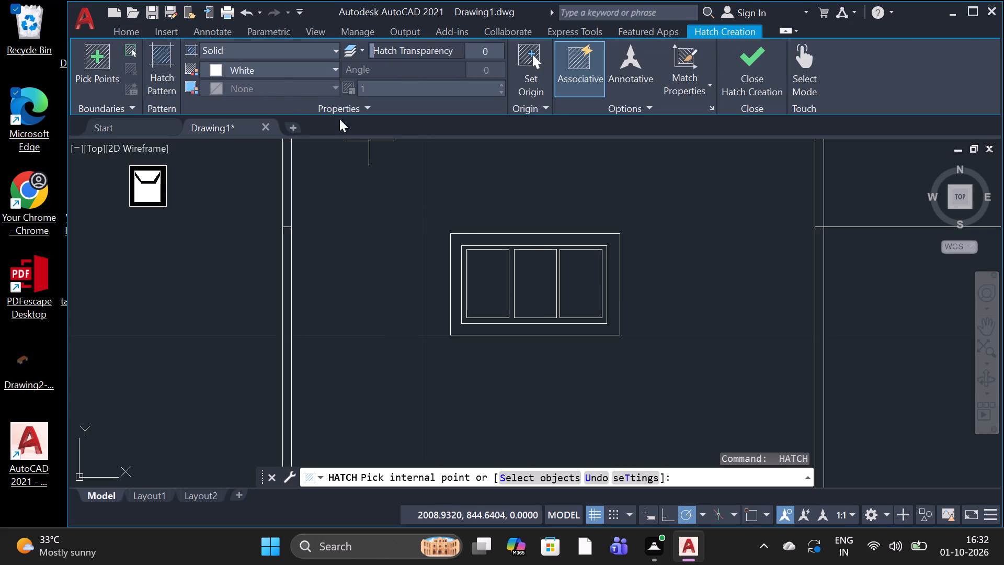
left_click(269, 72)
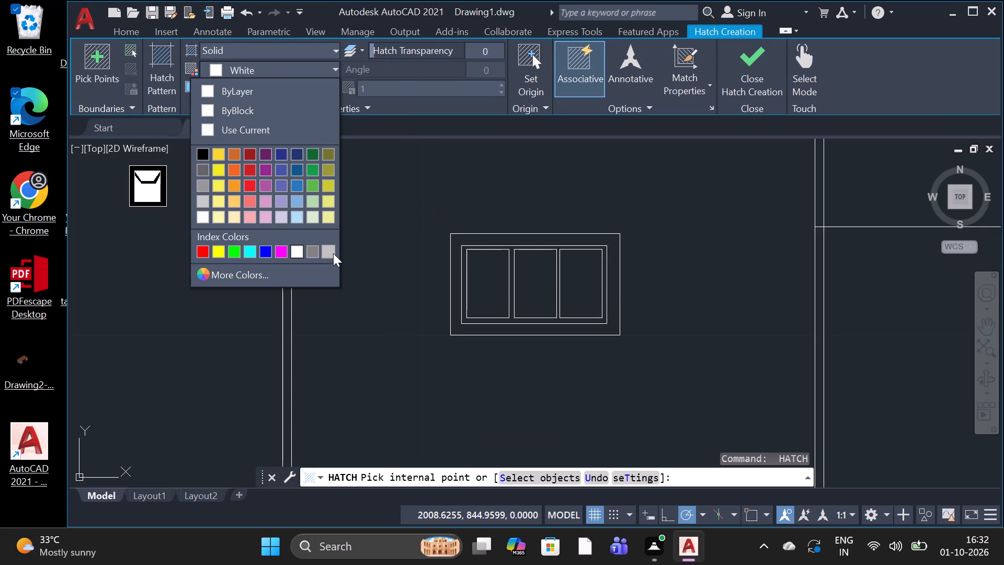
left_click(333, 253)
left_click(486, 295)
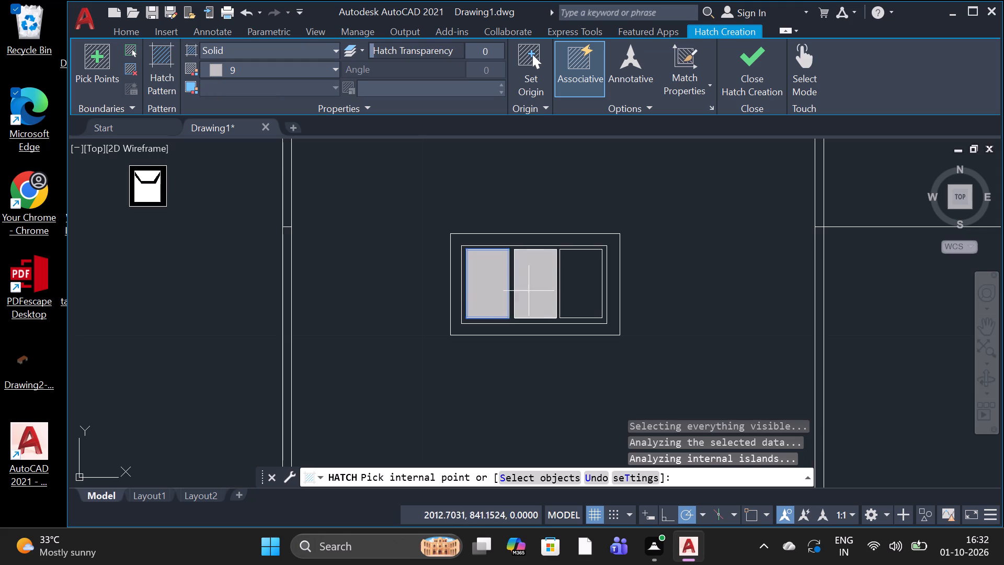
left_click(529, 291)
left_click(589, 296)
key("space")
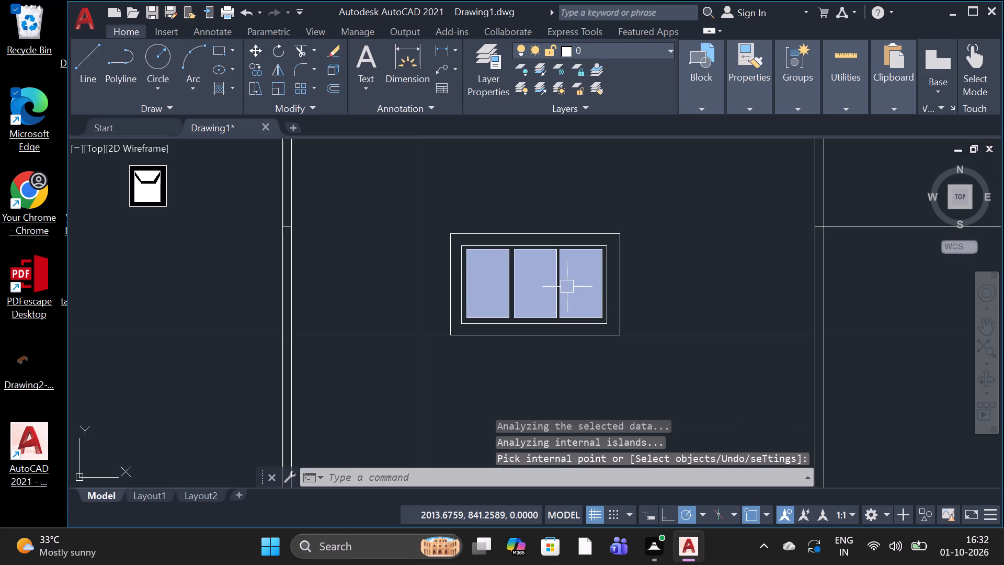
Hatch the band between the outer and inner frame rectangles with a solid dark grey fill, colour 99,100,102.
key("space")
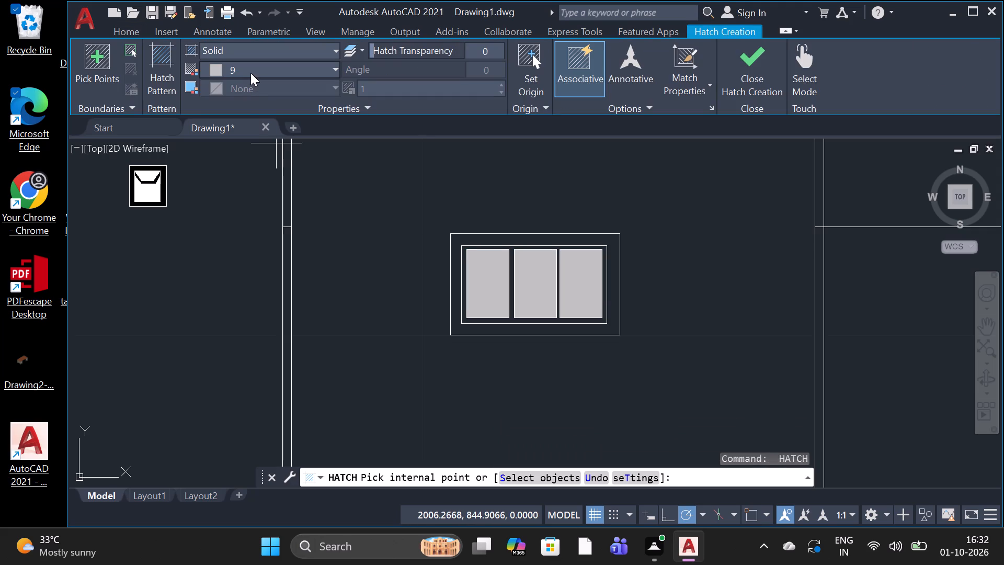
left_click(250, 73)
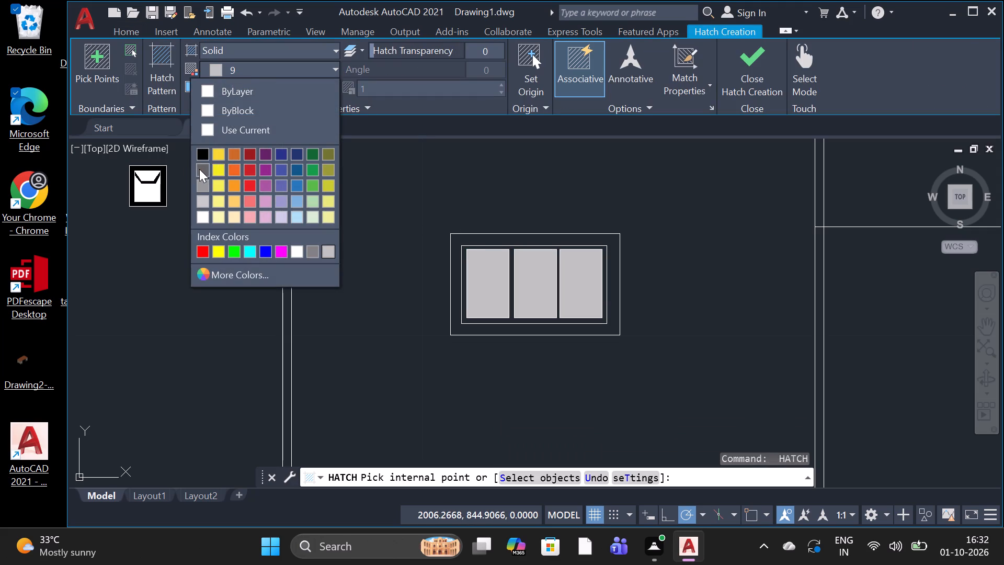
left_click(199, 169)
left_click(460, 243)
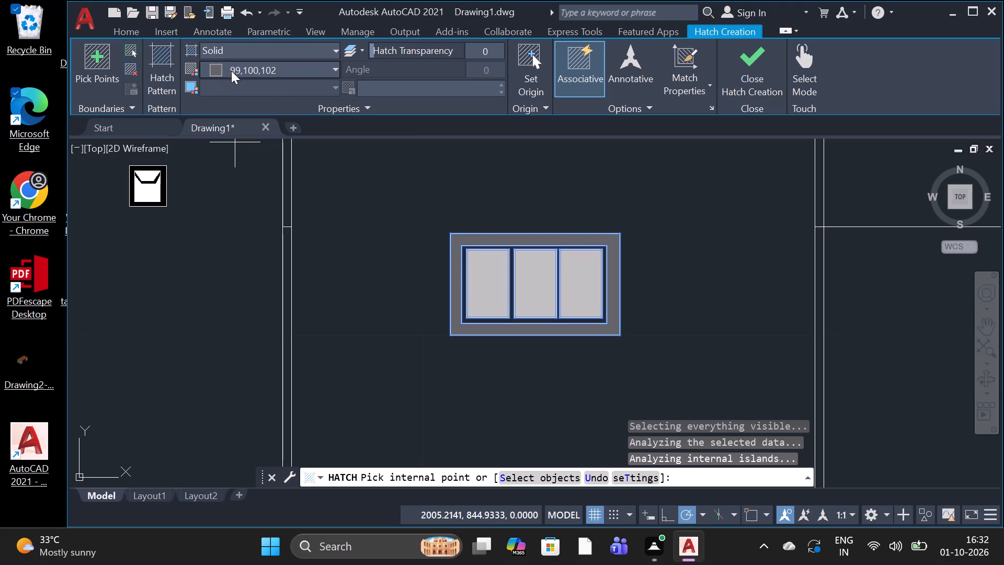
key("space")
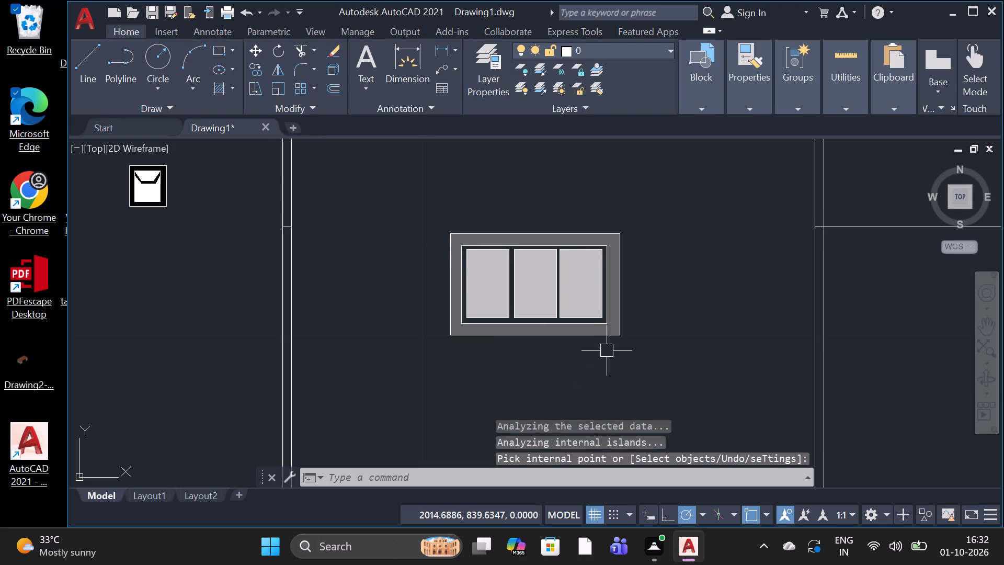
Draw two concentric circles in the empty space left of the framed panes, with radii of about 0.25 and 0.13.
scroll(607, 351, "up", 1)
scroll(569, 323, "down", 1)
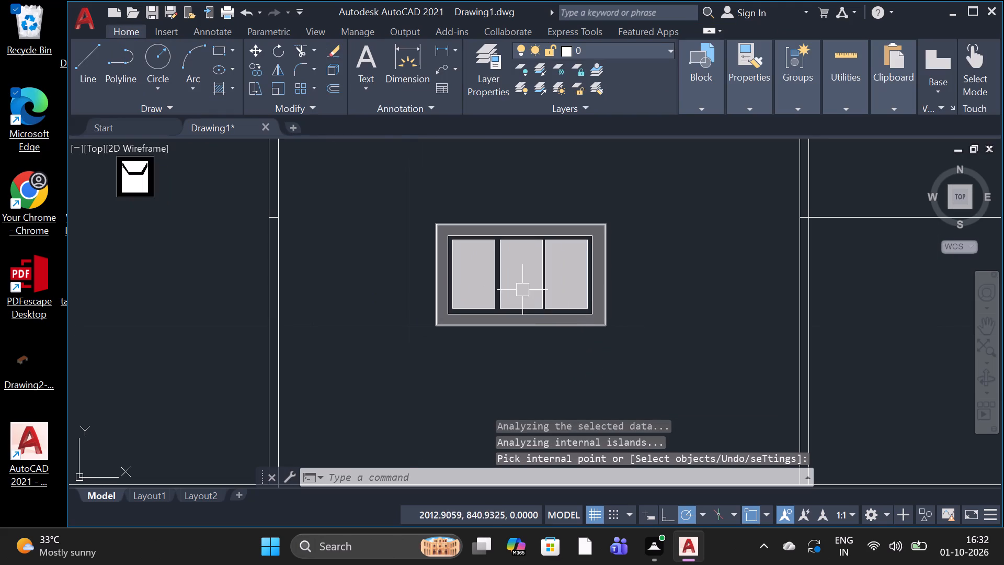
left_click(154, 71)
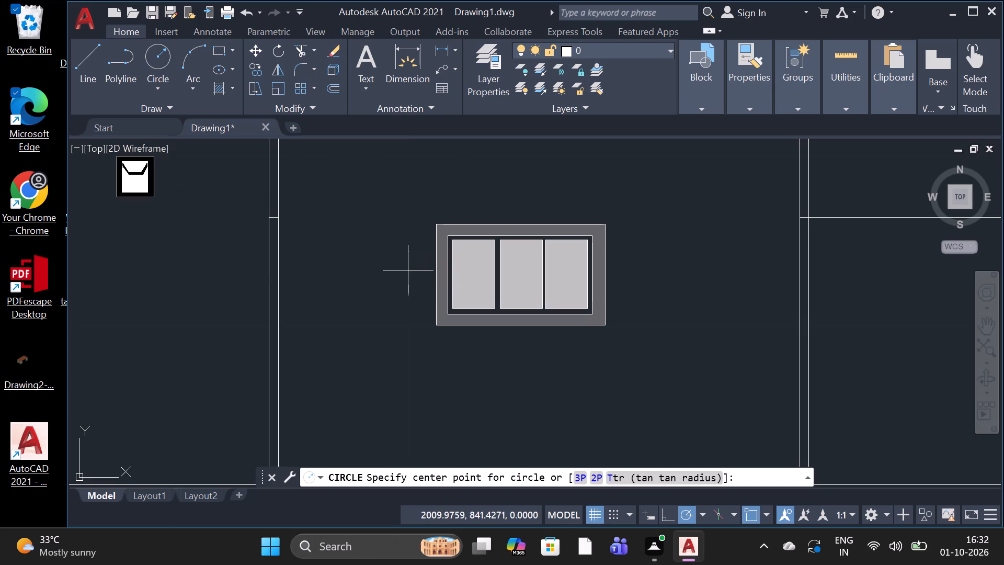
left_click(383, 278)
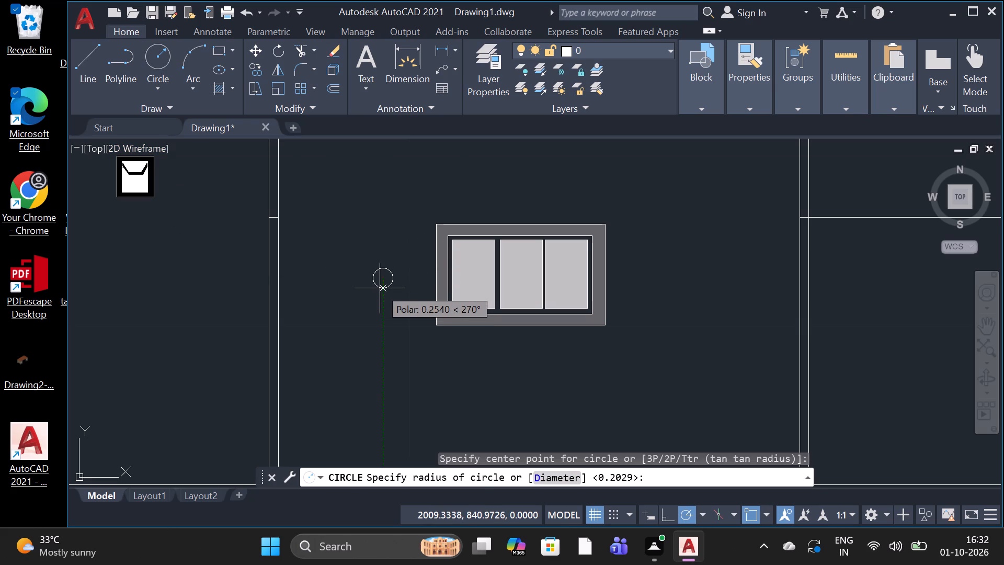
left_click(380, 288)
left_click(157, 61)
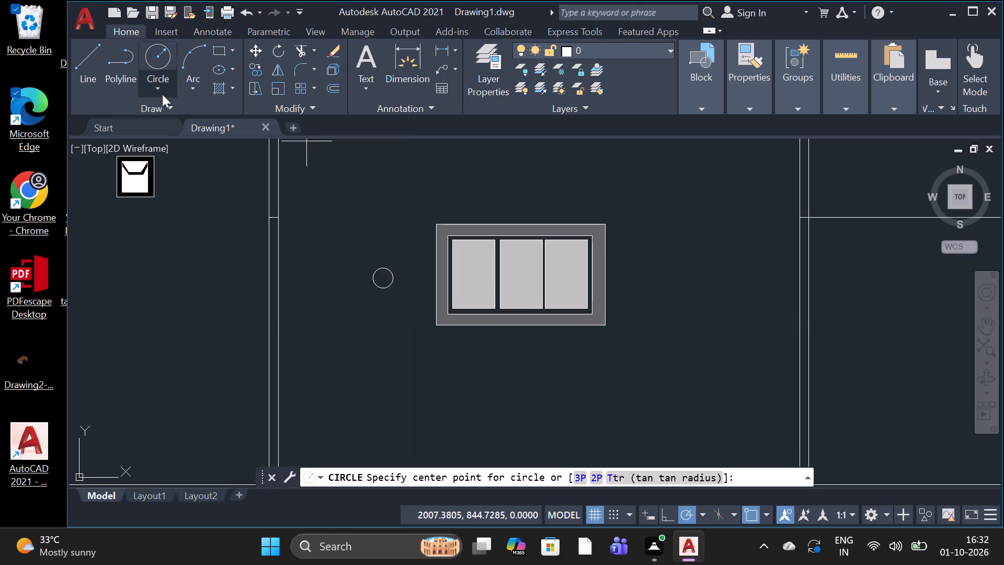
left_click(382, 279)
scroll(382, 279, "up", 1)
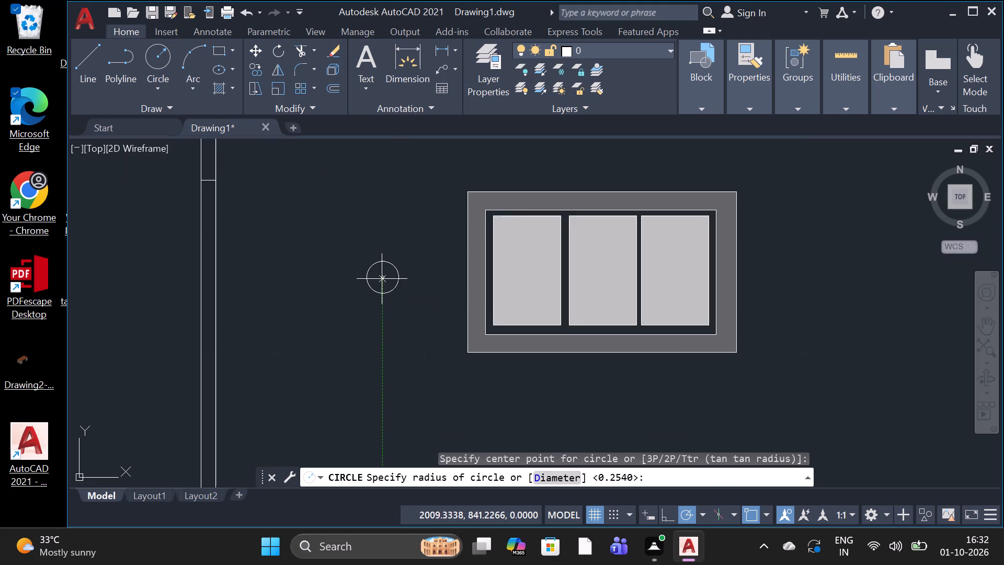
scroll(382, 279, "up", 2)
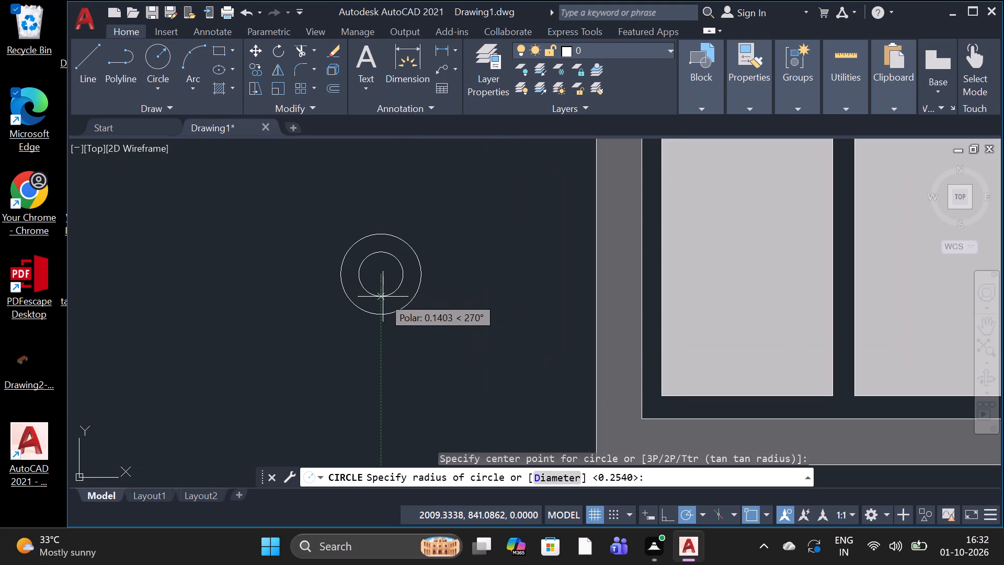
left_click(386, 295)
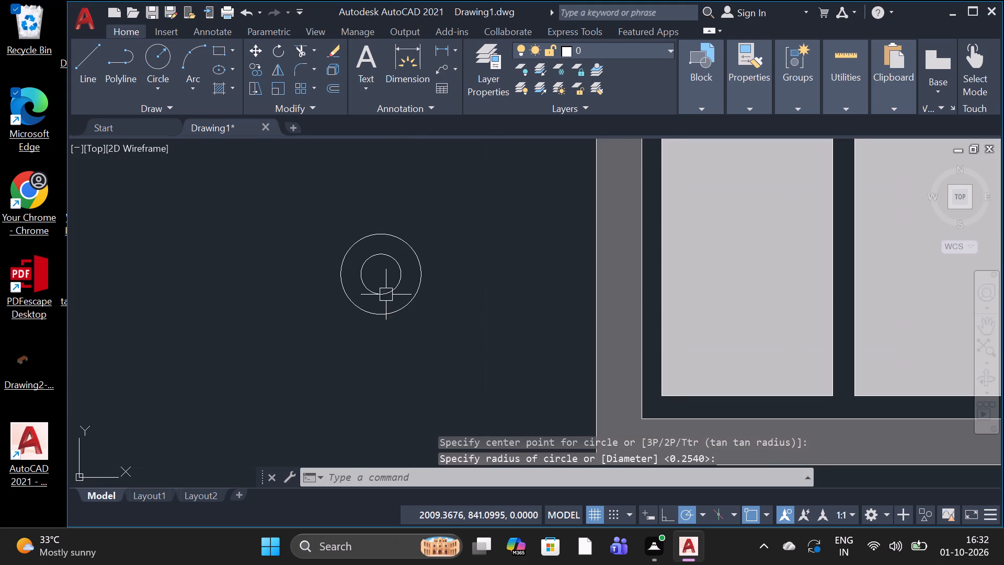
Hatch the ring between the two concentric circles with a solid black fill, colour 0,0,0.
type("H")
key("space")
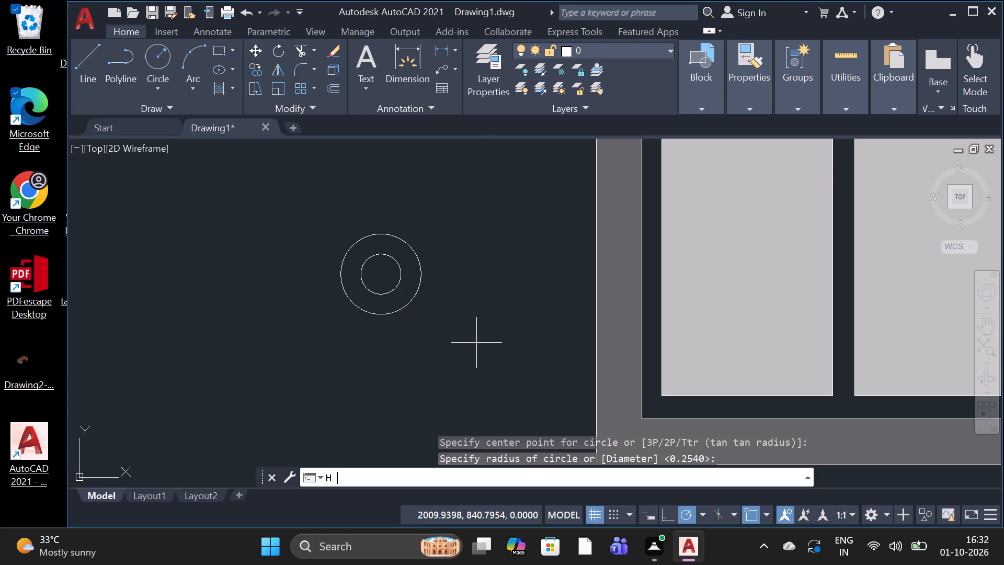
left_click(243, 62)
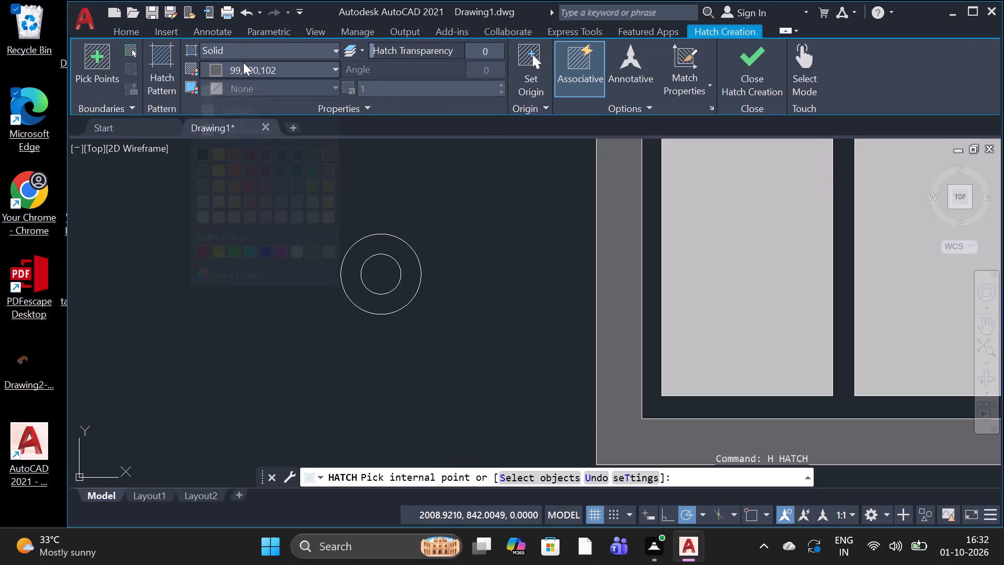
left_click(197, 154)
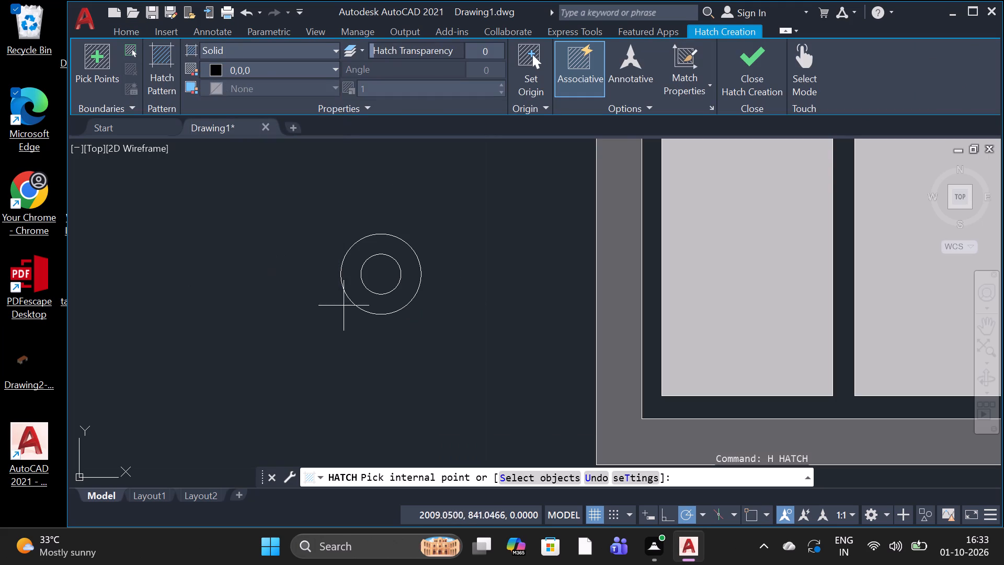
left_click(377, 309)
key("space")
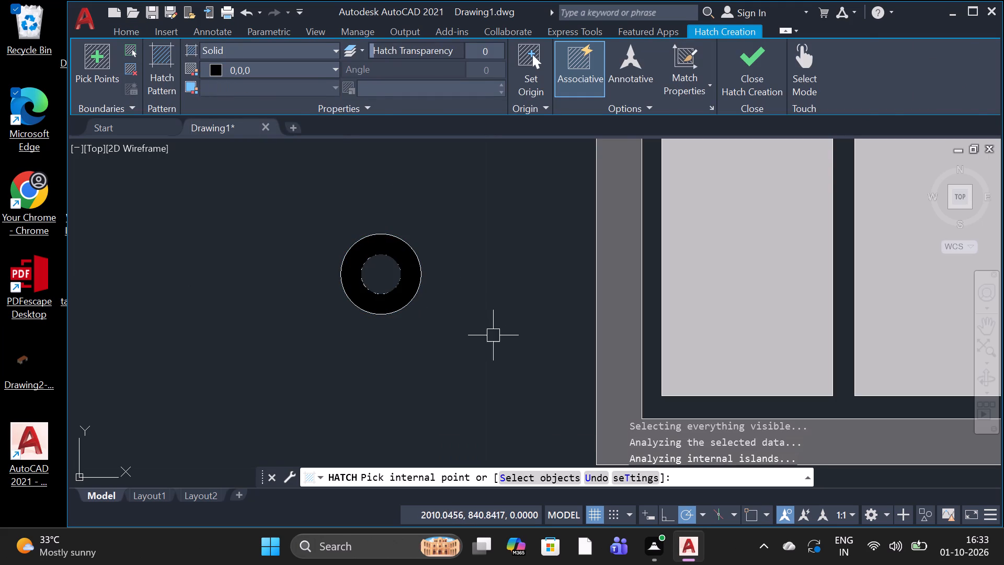
Copy the black ring with both circles from its centre, placing two copies one above the other in the left pane.
key("c")
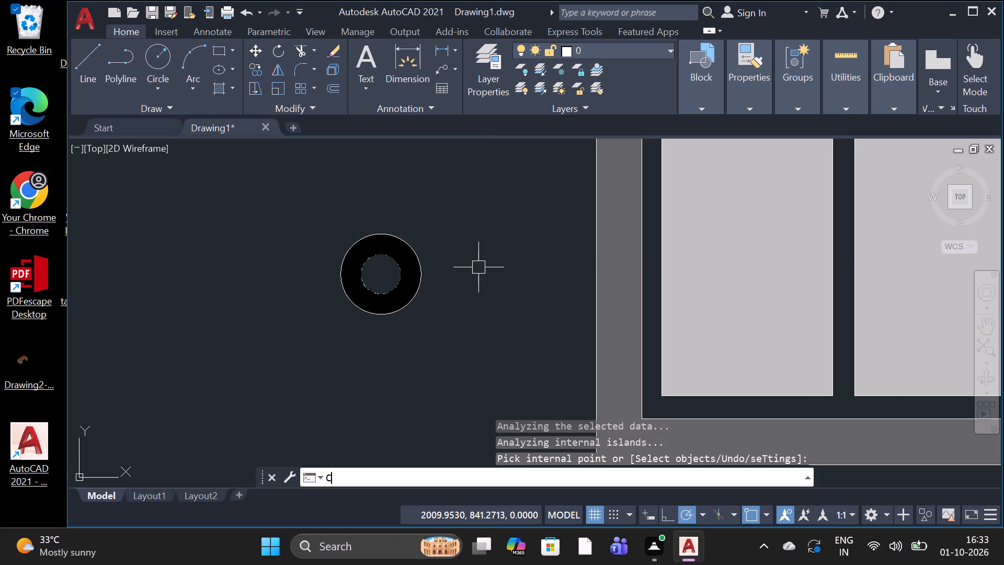
type("O")
key("space")
left_click(459, 245)
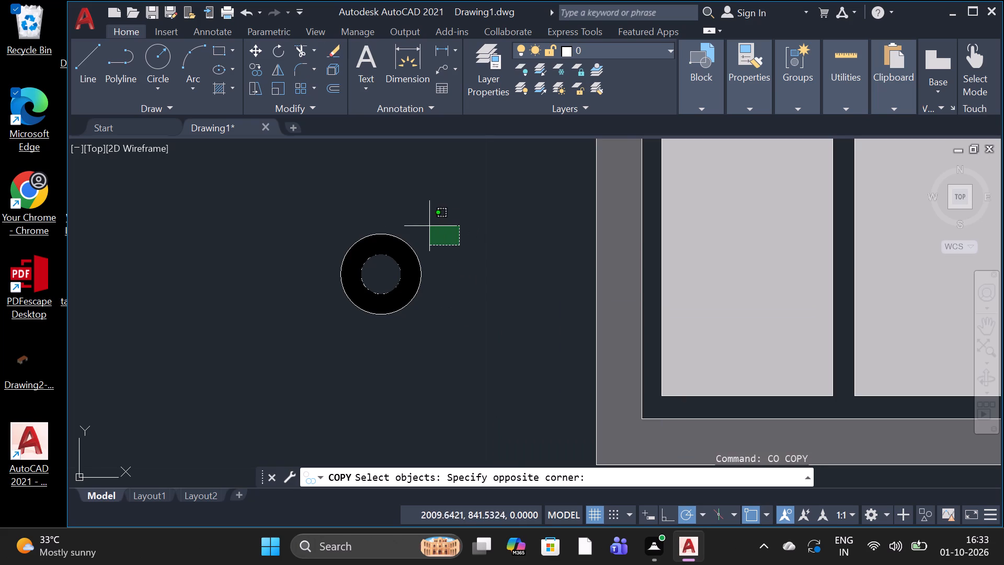
left_click(310, 350)
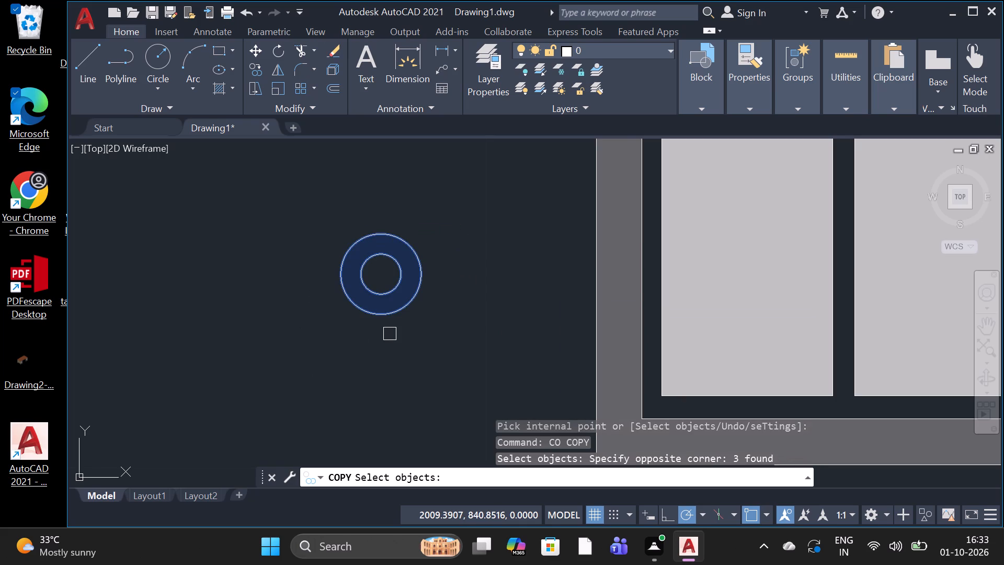
key("space")
left_click(384, 311)
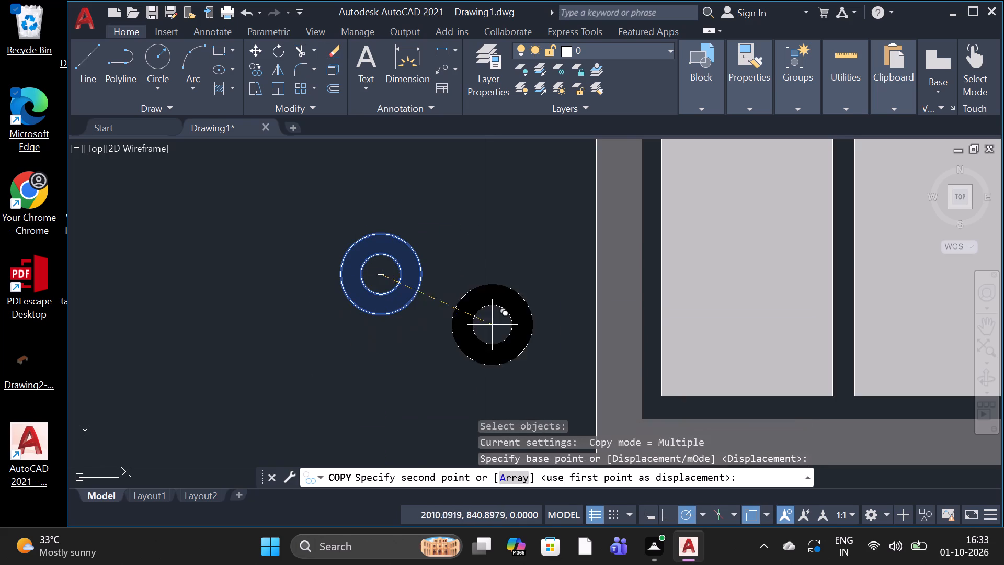
scroll(791, 265, "down", 3)
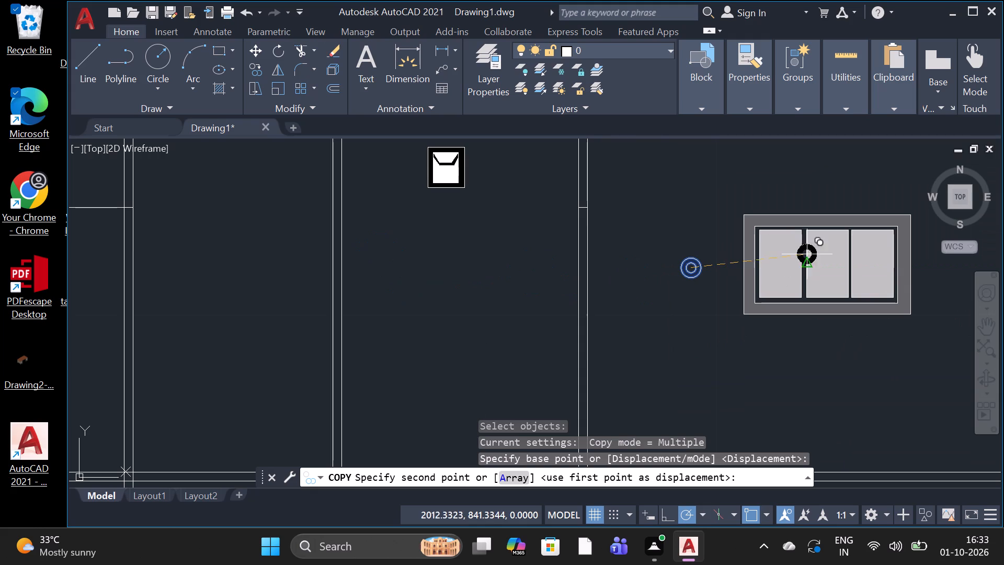
scroll(780, 253, "up", 3)
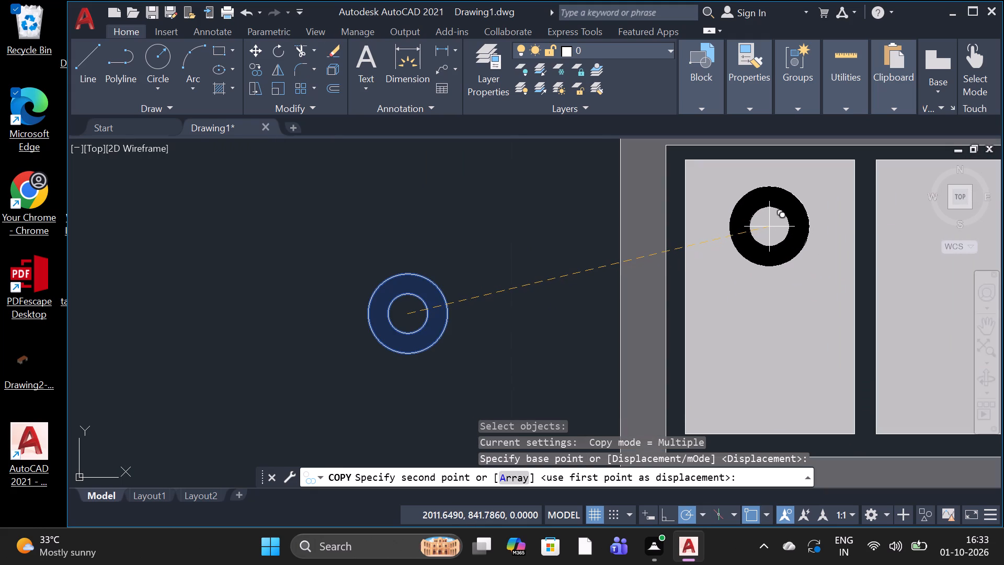
left_click(769, 227)
left_click(772, 356)
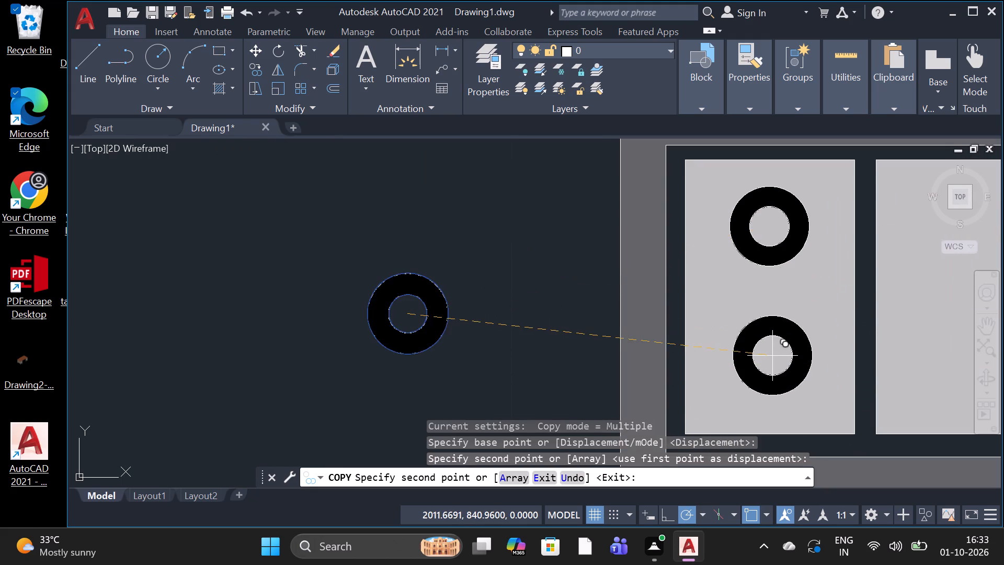
Place two further ring copies, one above the other, in each of the middle and right panes.
scroll(882, 335, "down", 2)
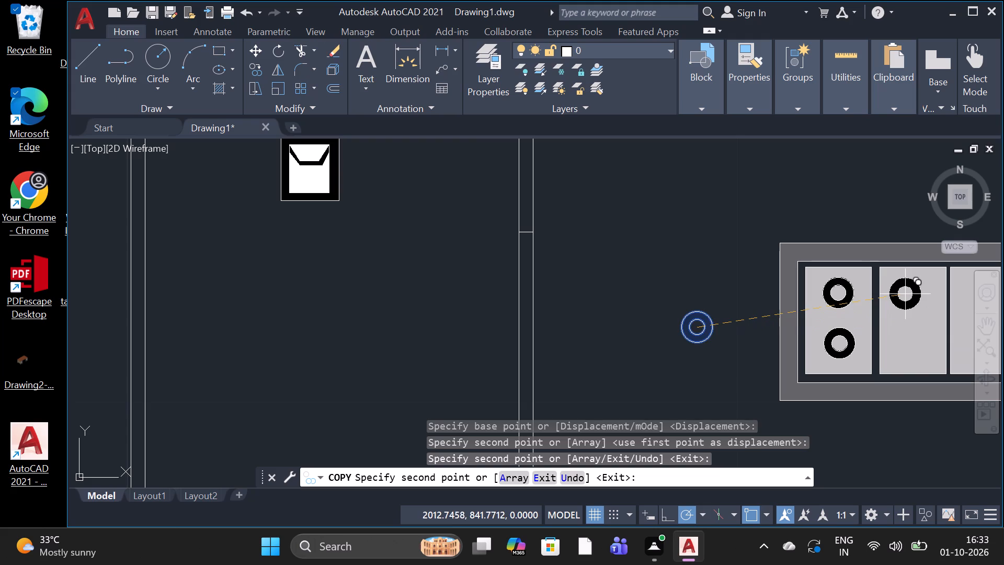
left_click(906, 294)
left_click(903, 348)
scroll(903, 348, "down", 3)
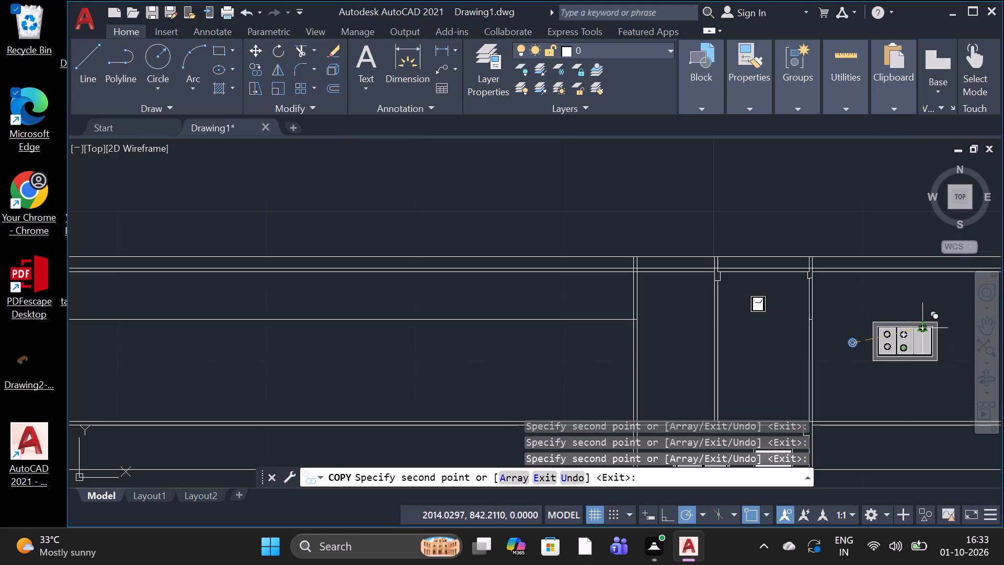
scroll(916, 339, "up", 3)
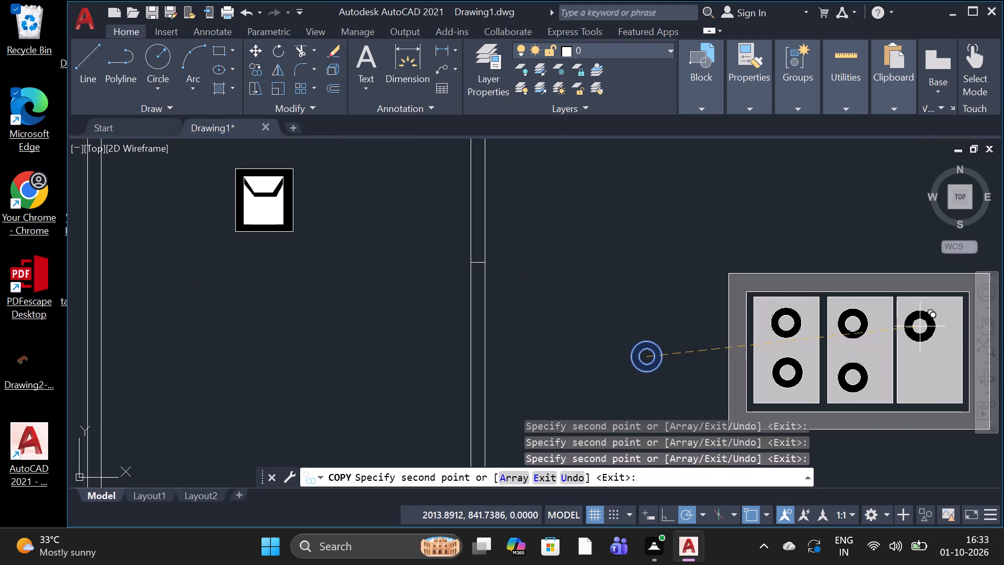
left_click(925, 320)
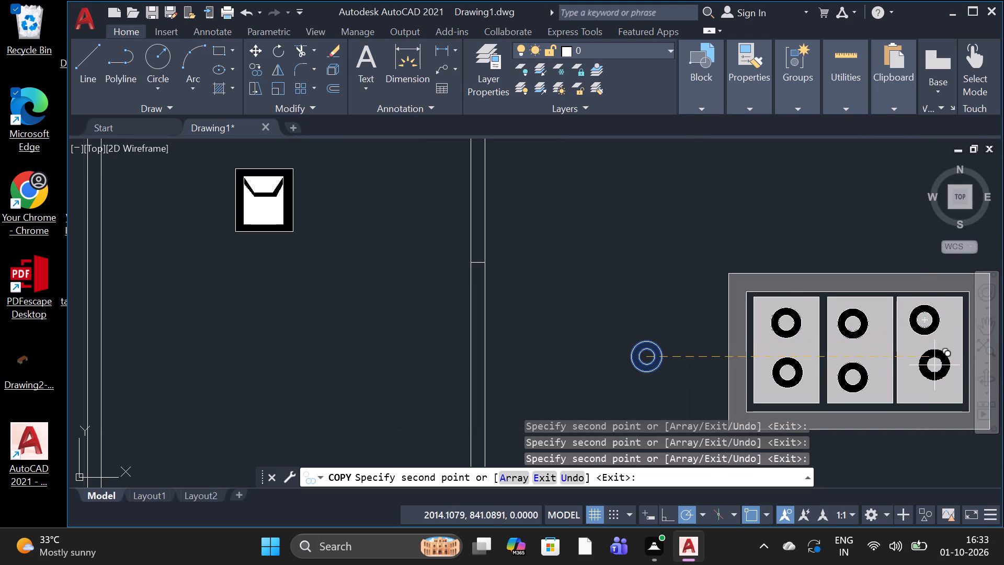
left_click(934, 365)
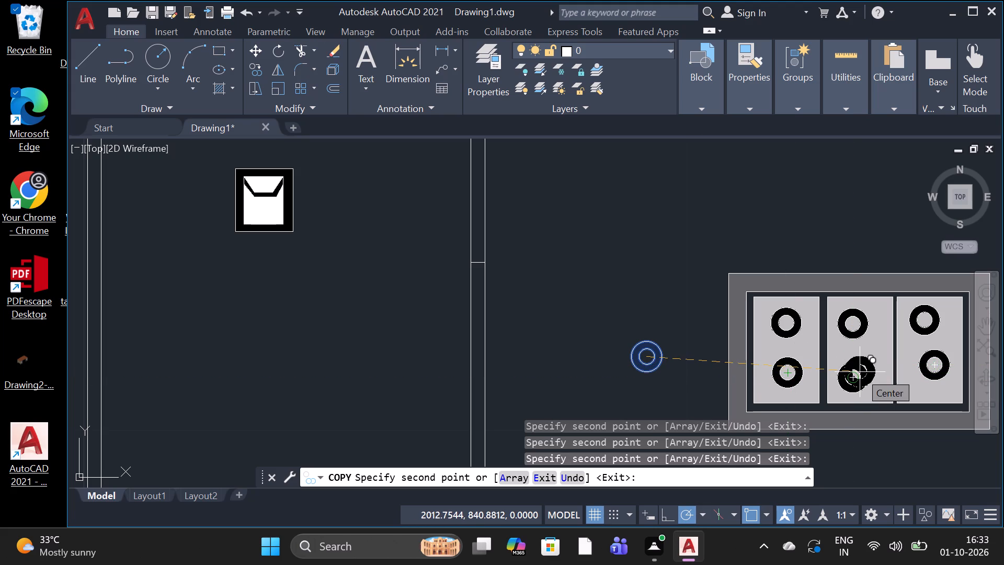
Place a copy of the black ring at the lower ring position on the middle panel of the three-panel window and end copying.
left_click(860, 372)
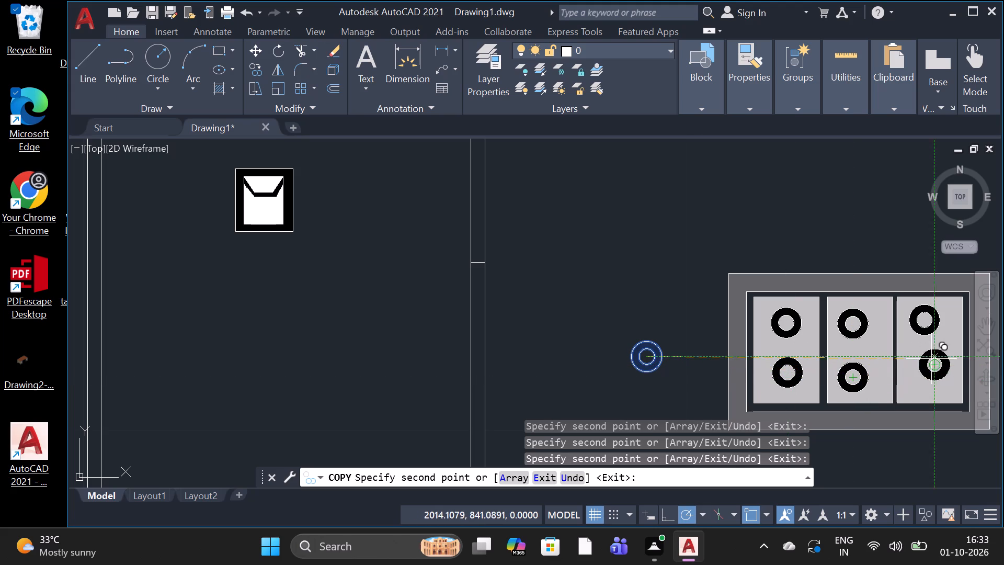
key("Escape")
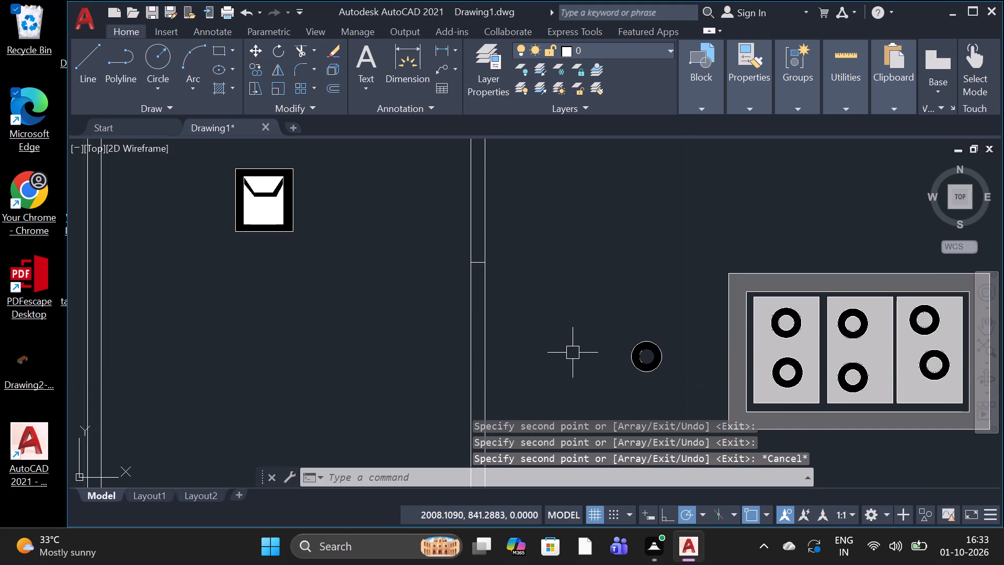
Delete the overlapping duplicate circles and solid hatches stacked at the middle panel's lower ring, one at a time.
left_click(858, 374)
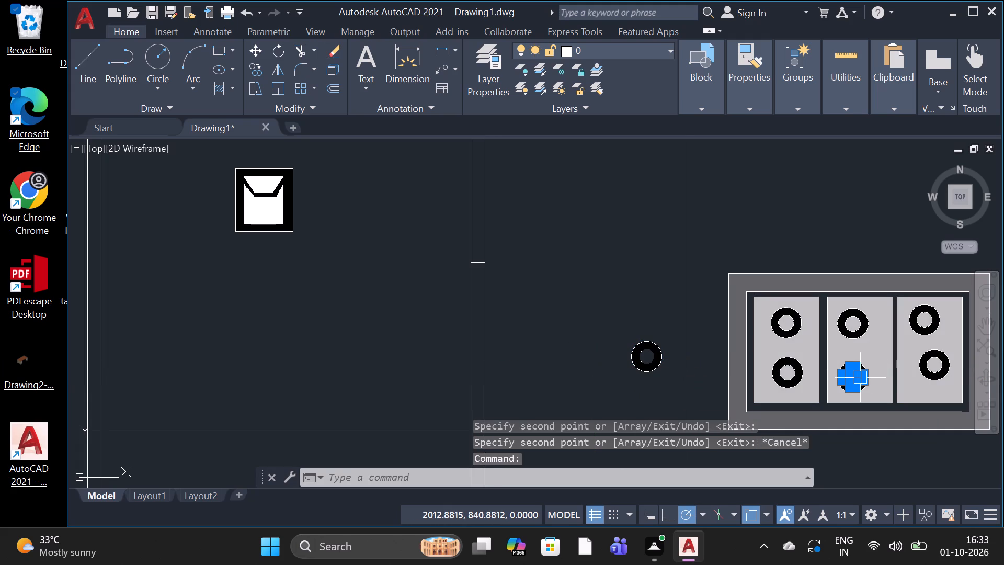
key("Delete")
left_click(858, 371)
key("Delete")
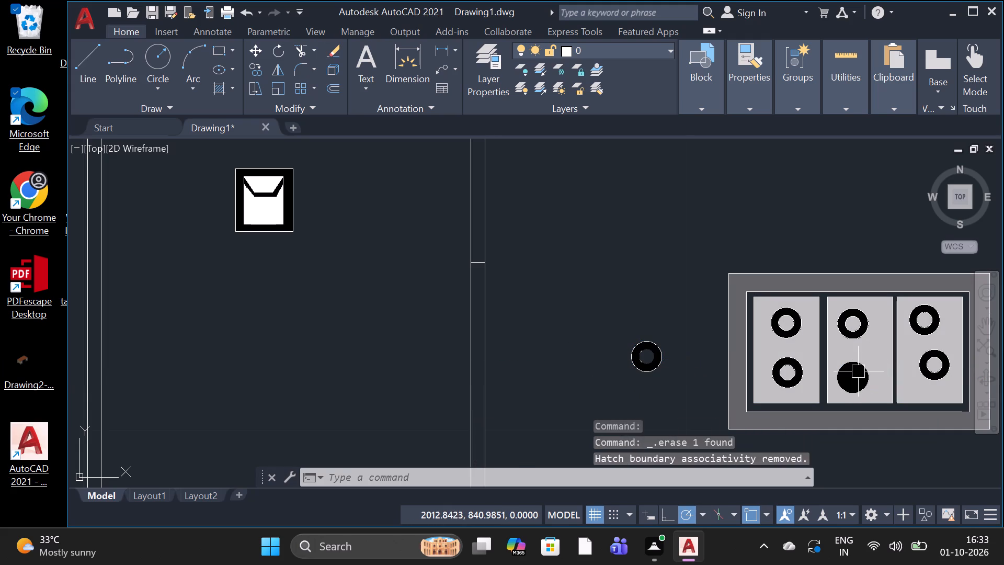
left_click(859, 371)
left_click(860, 371)
key("Delete")
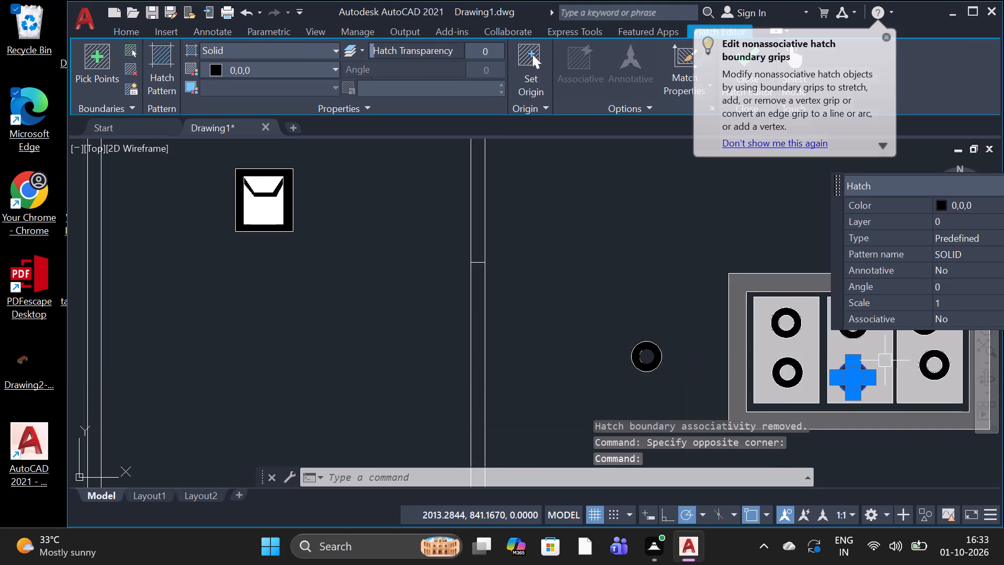
key("Escape")
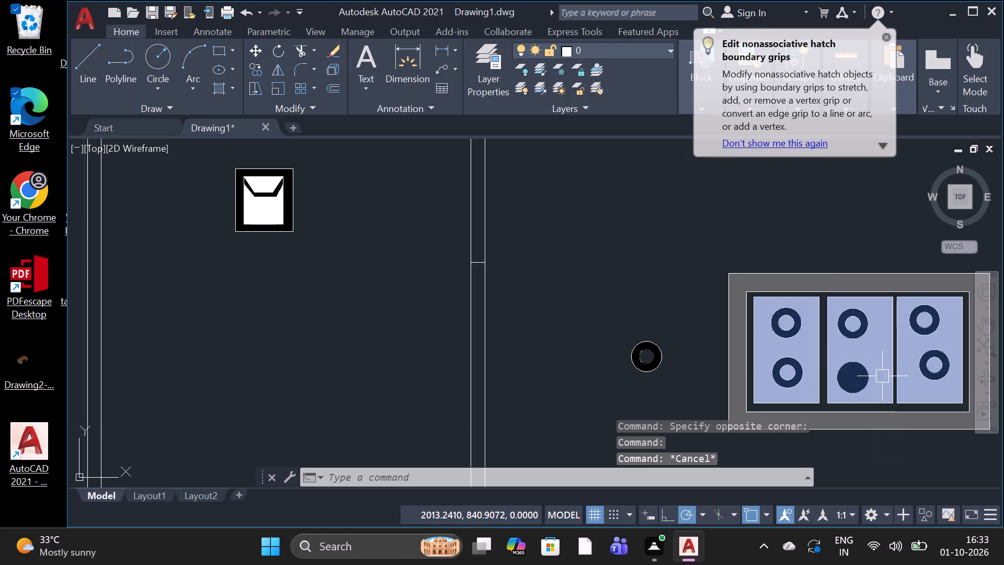
key("Escape")
left_click(860, 385)
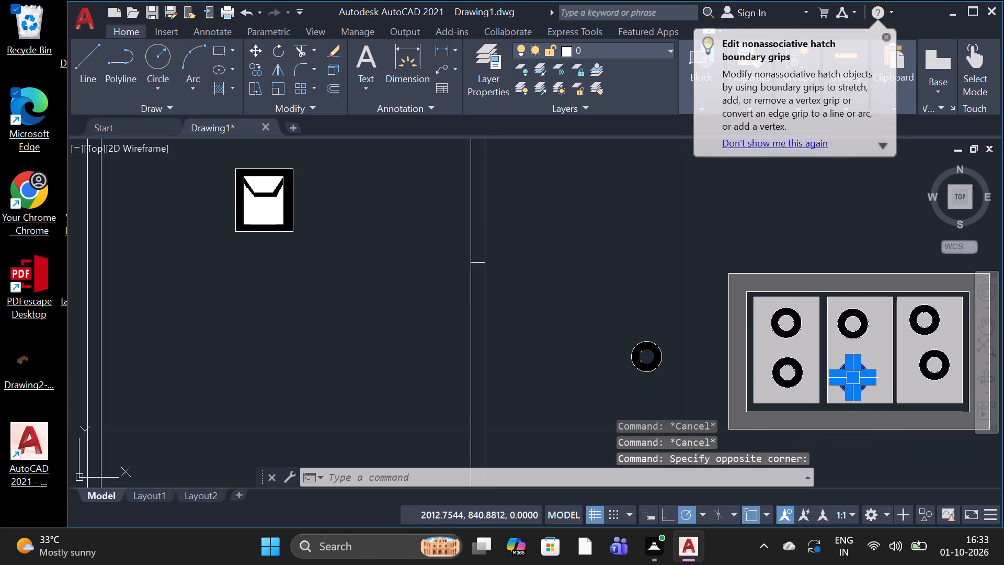
key("Delete")
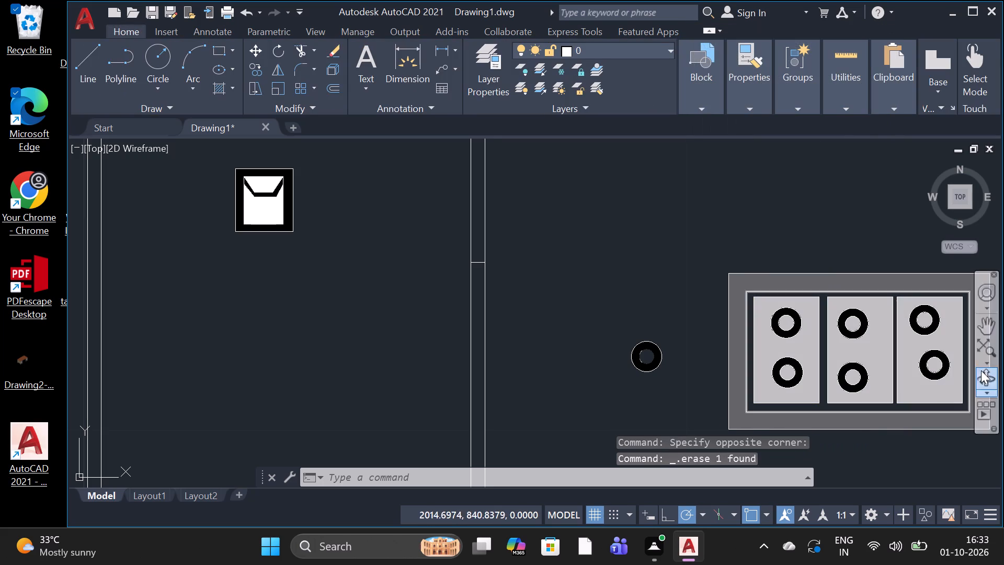
left_click(850, 392)
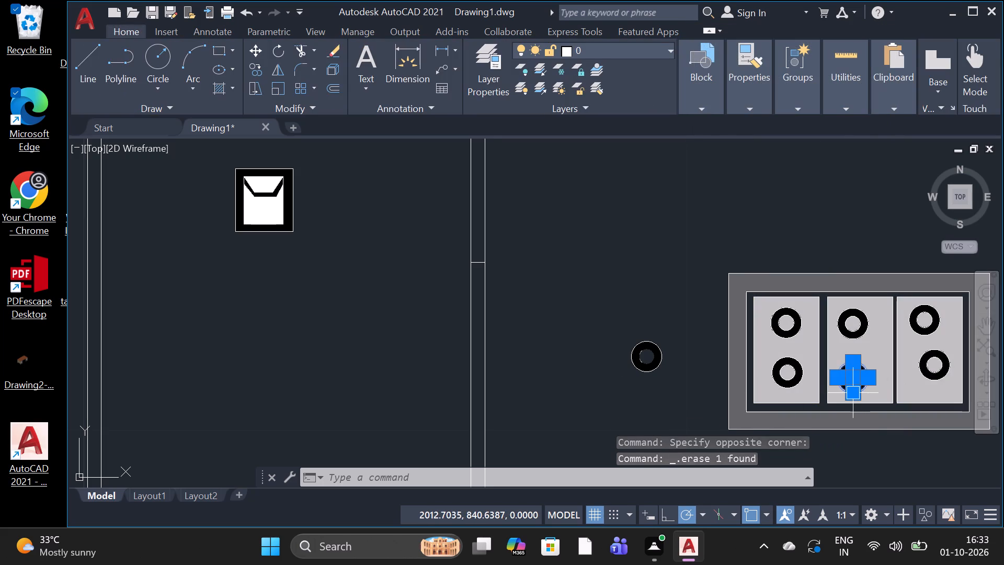
key("Delete")
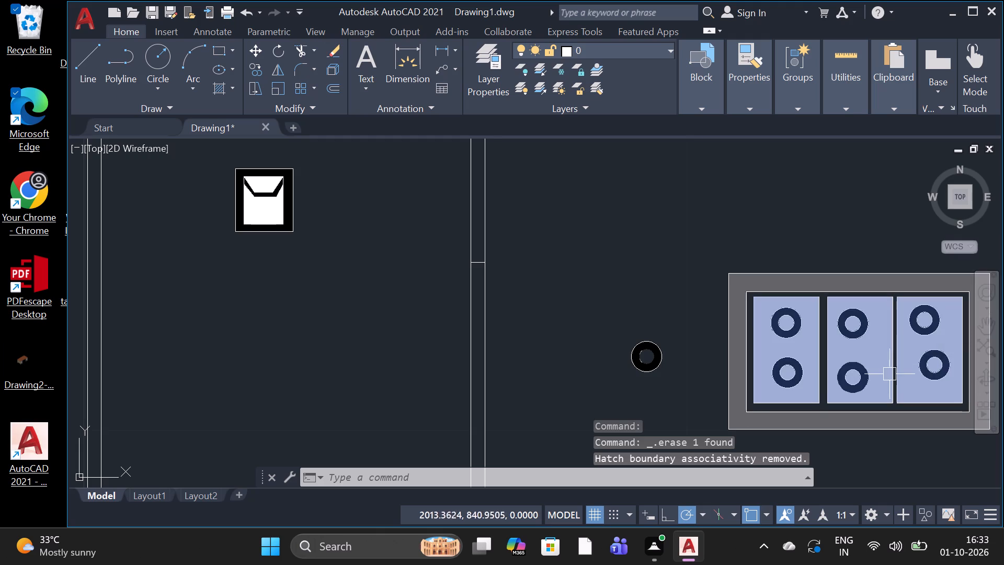
left_click(860, 381)
key("Delete")
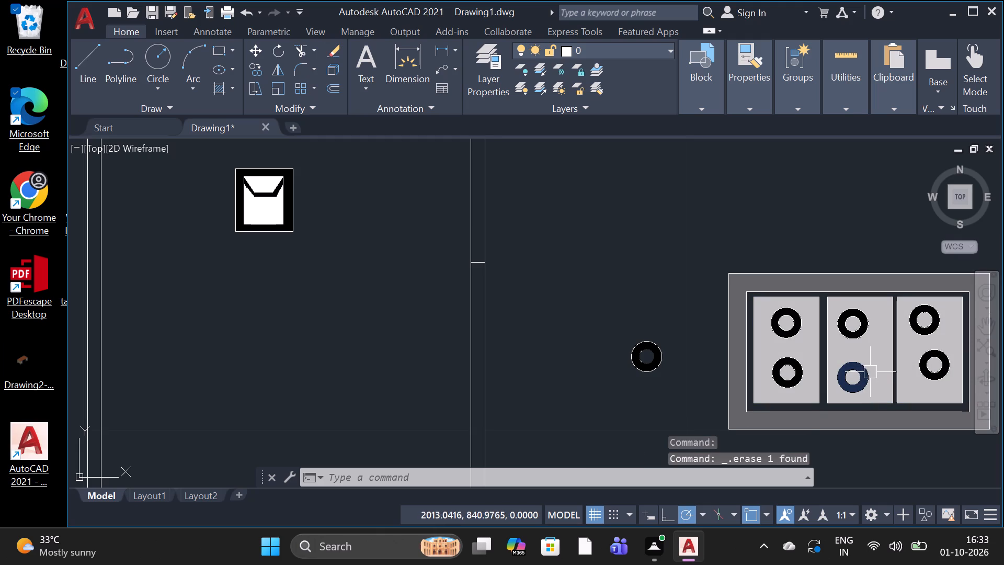
key("Delete")
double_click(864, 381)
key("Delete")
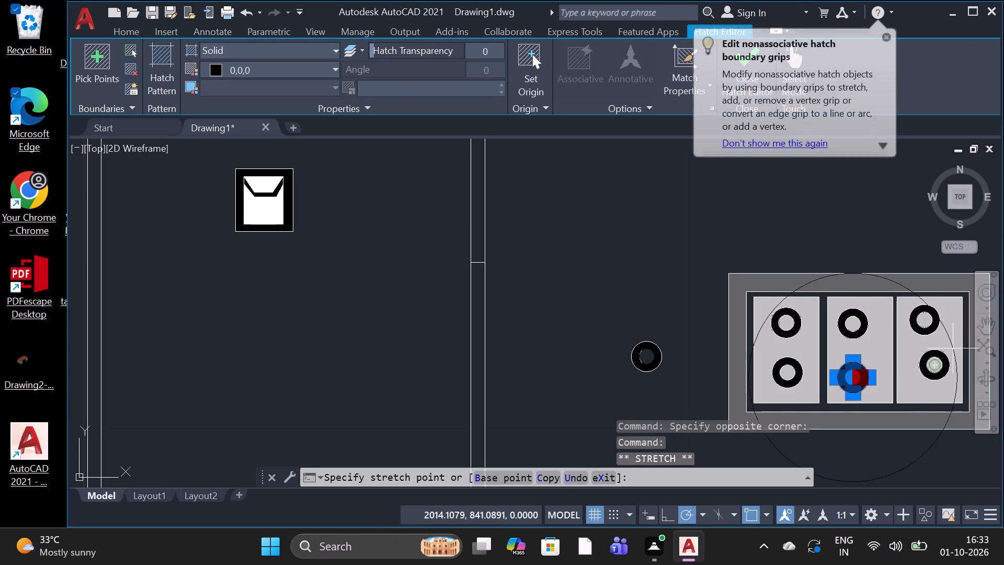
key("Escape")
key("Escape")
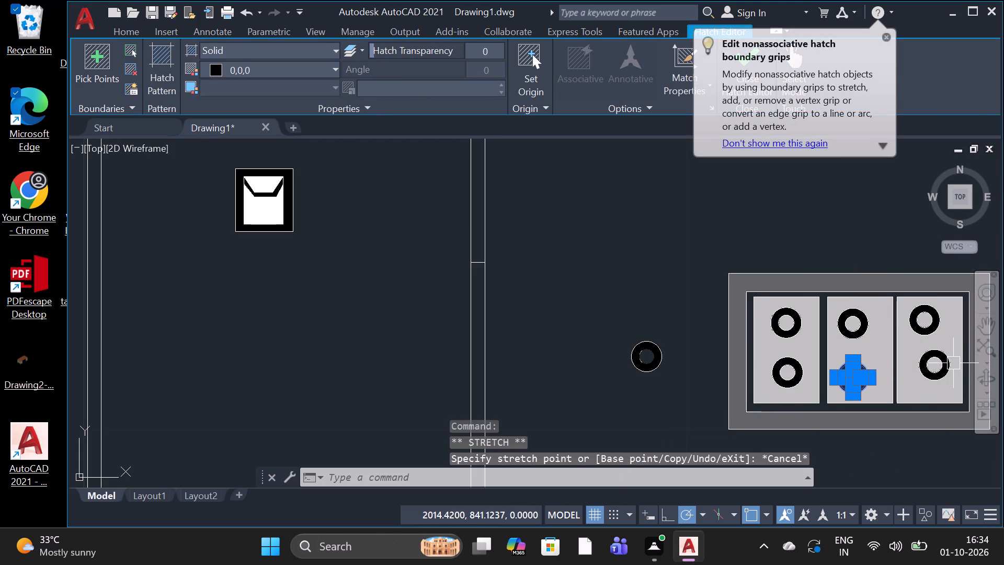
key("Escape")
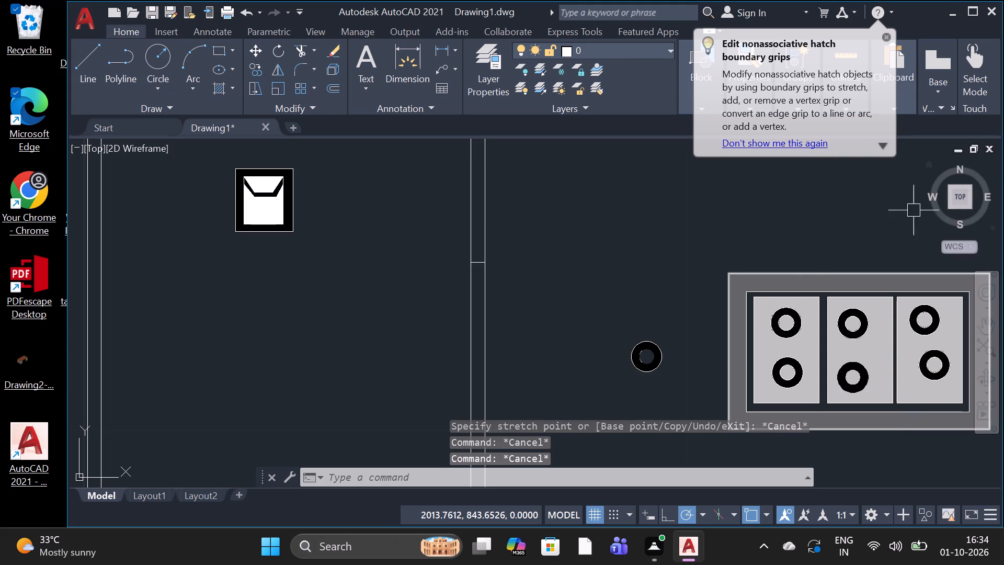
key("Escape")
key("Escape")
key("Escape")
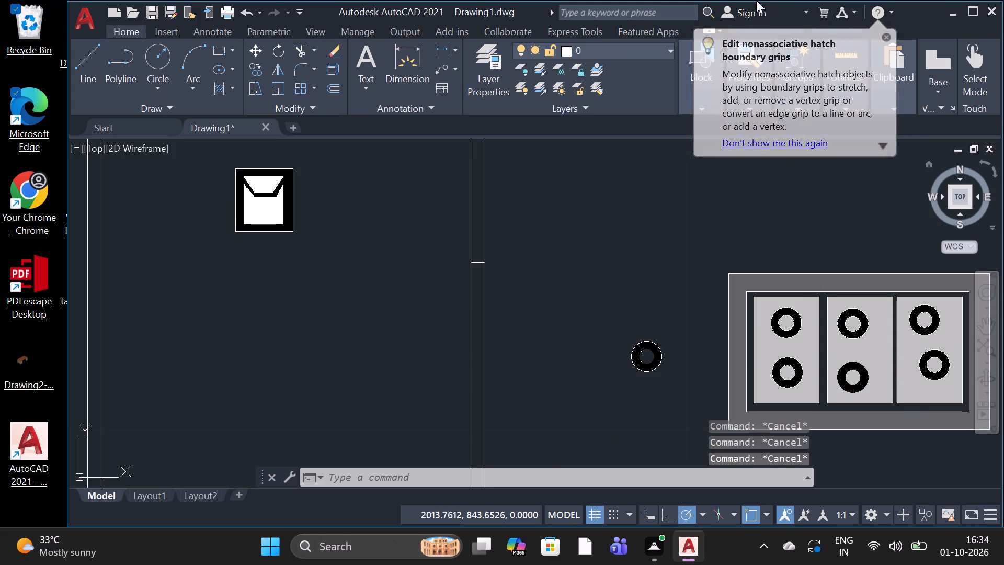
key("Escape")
Delete the spare source ring standing beside the three-panel window.
scroll(621, 350, "down", 1)
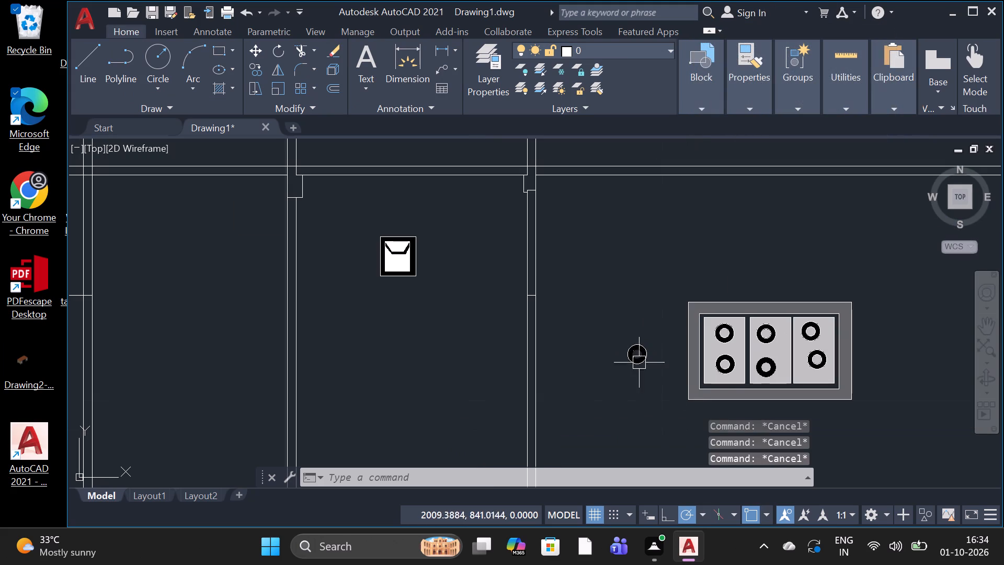
scroll(740, 246, "down", 1)
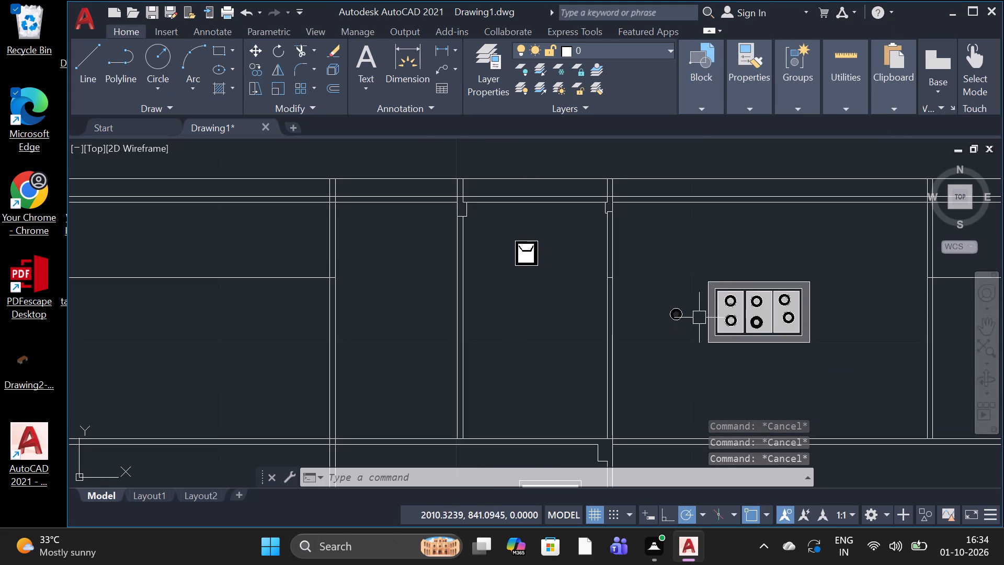
left_click(699, 307)
left_click(651, 326)
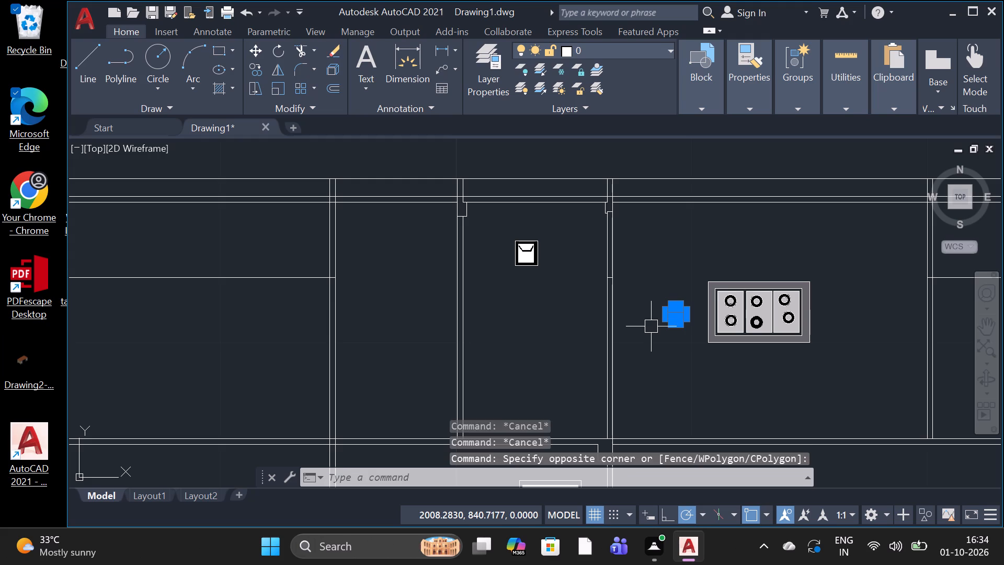
key("Delete")
Examine the elevation around the three-panel window, the two-panel window and the door on both floors.
scroll(693, 335, "down", 1)
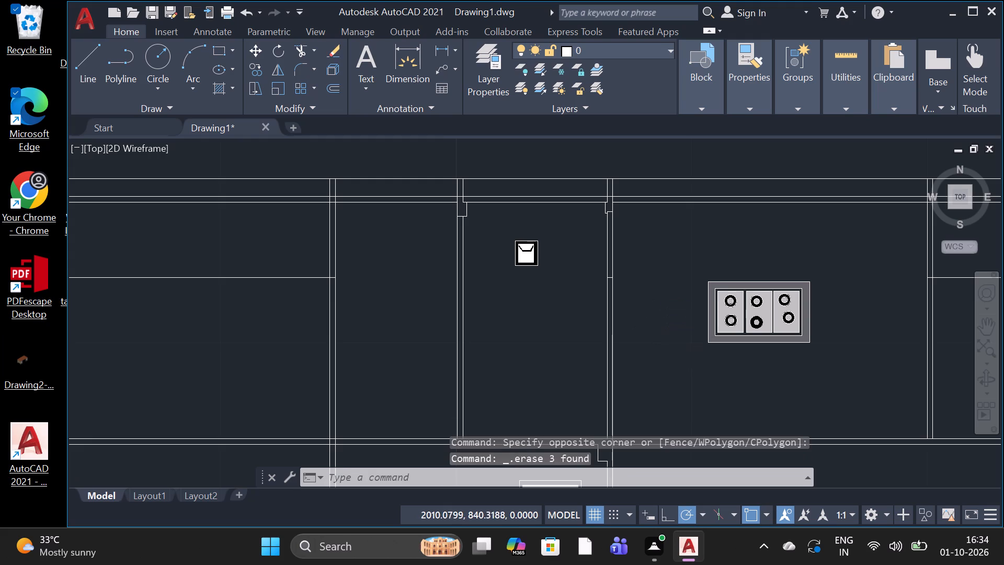
scroll(694, 333, "down", 1)
scroll(728, 380, "up", 2)
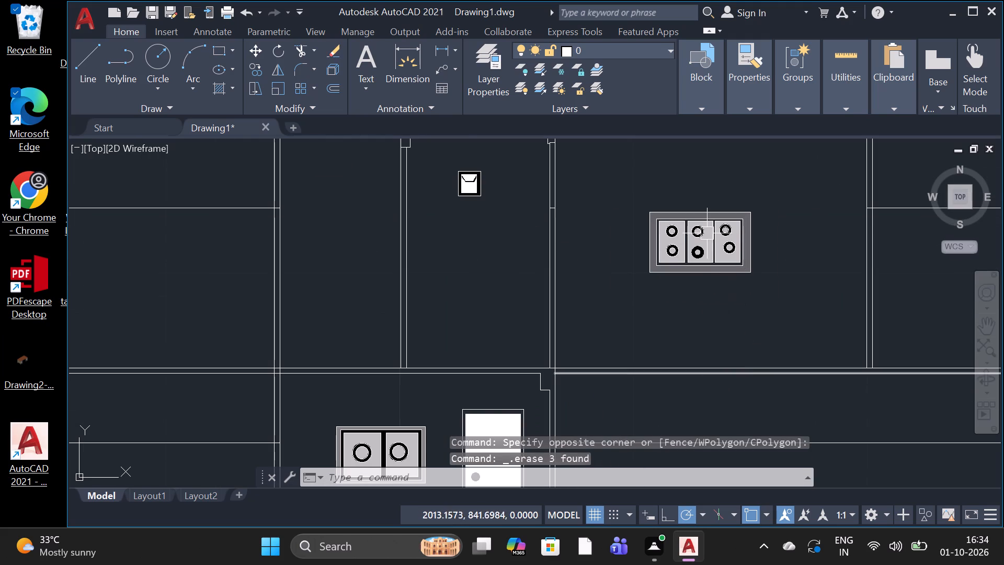
scroll(707, 233, "up", 3)
scroll(659, 326, "down", 3)
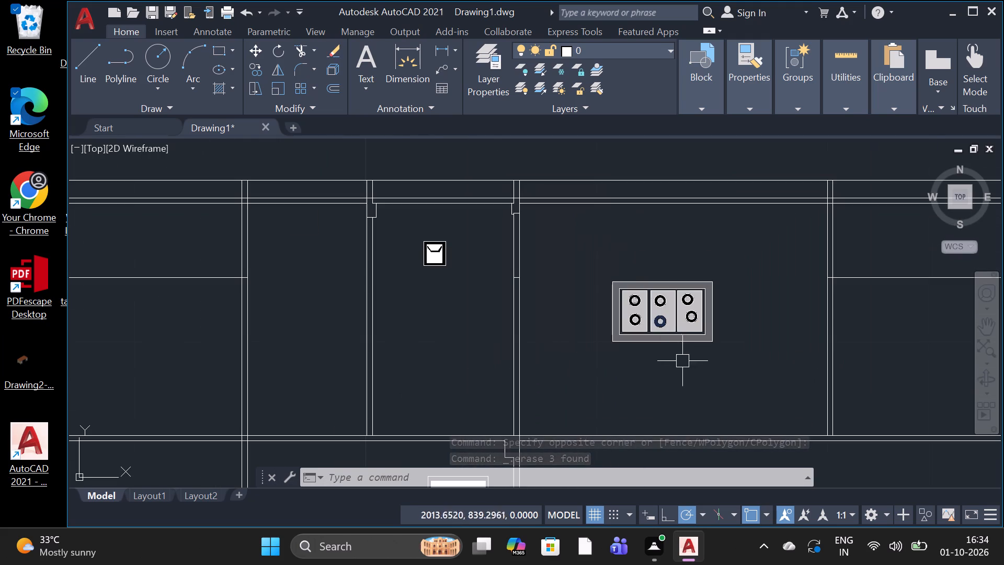
scroll(696, 405, "down", 3)
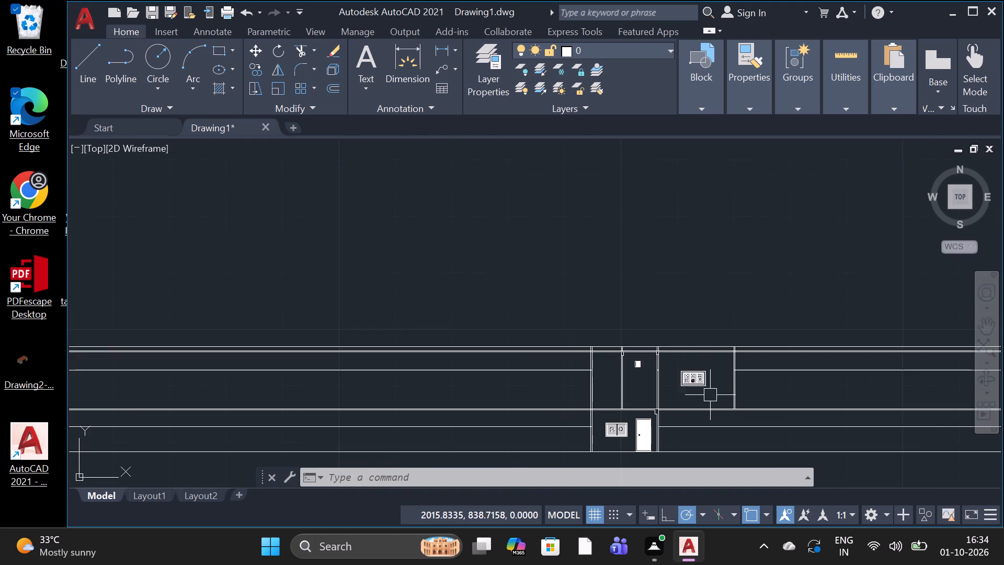
scroll(710, 395, "down", 1)
scroll(710, 415, "up", 4)
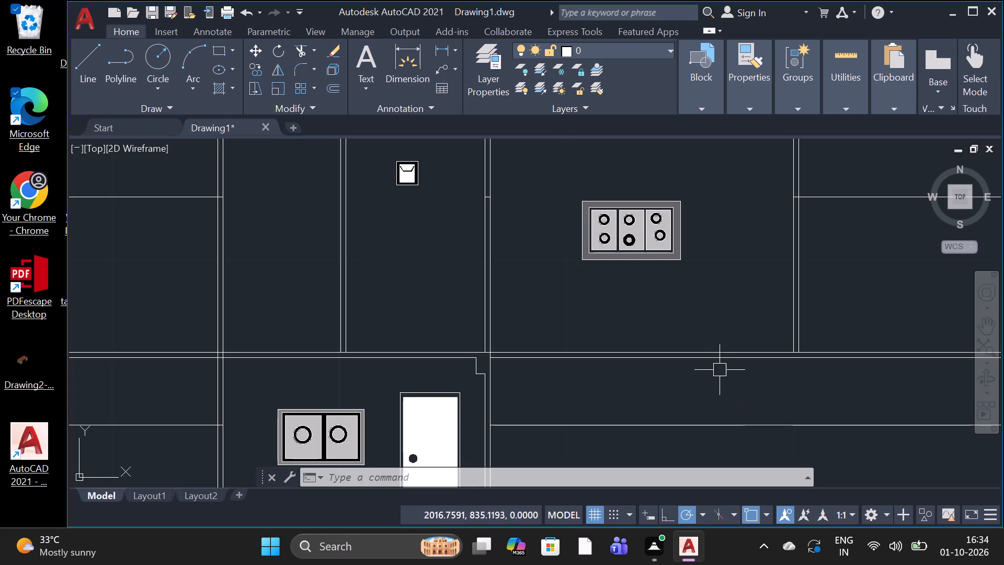
scroll(716, 348, "down", 2)
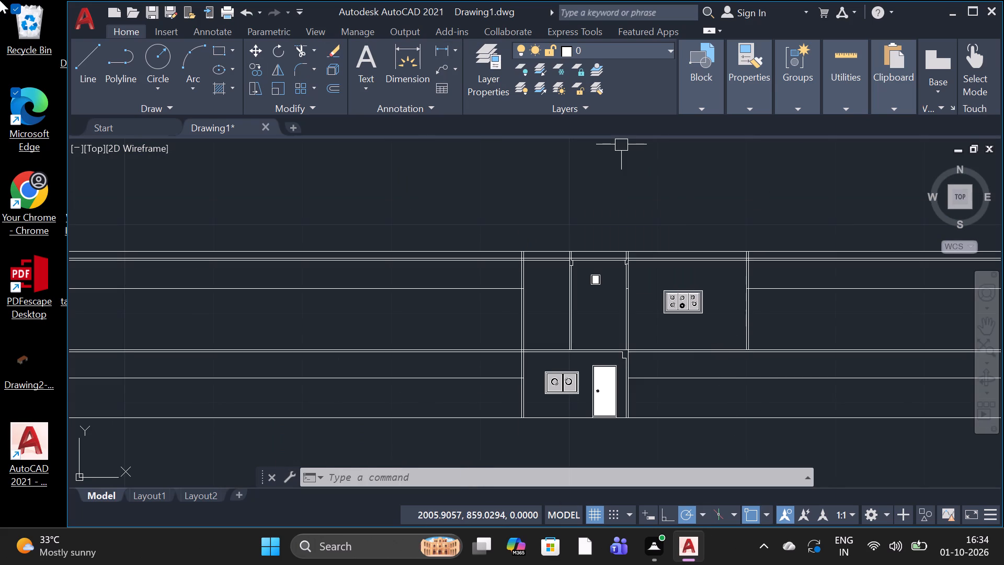
Draw a vertical line from the lower end of the outer wall line beyond the three-panel window straight down to the ground line.
left_click(92, 65)
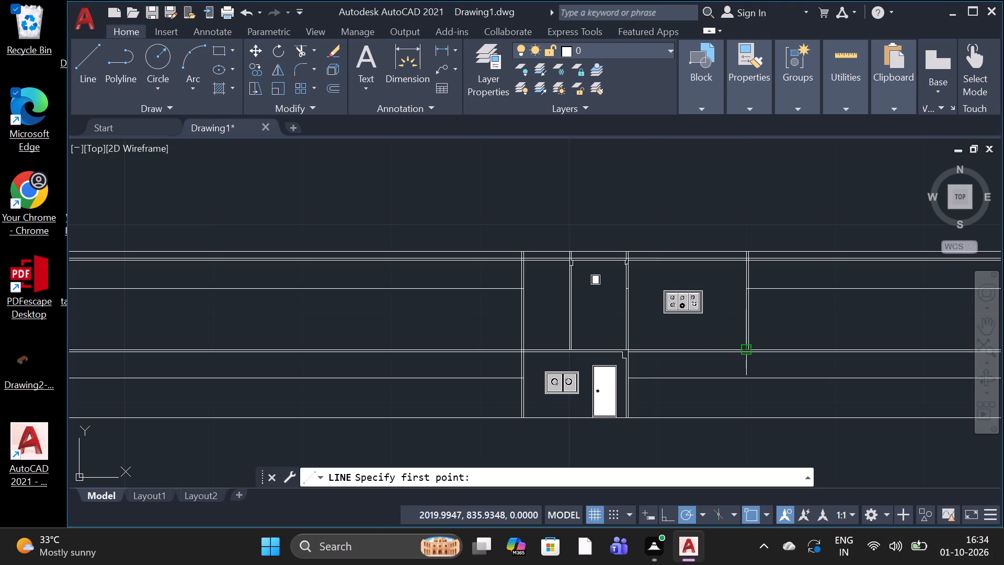
scroll(743, 352, "up", 4)
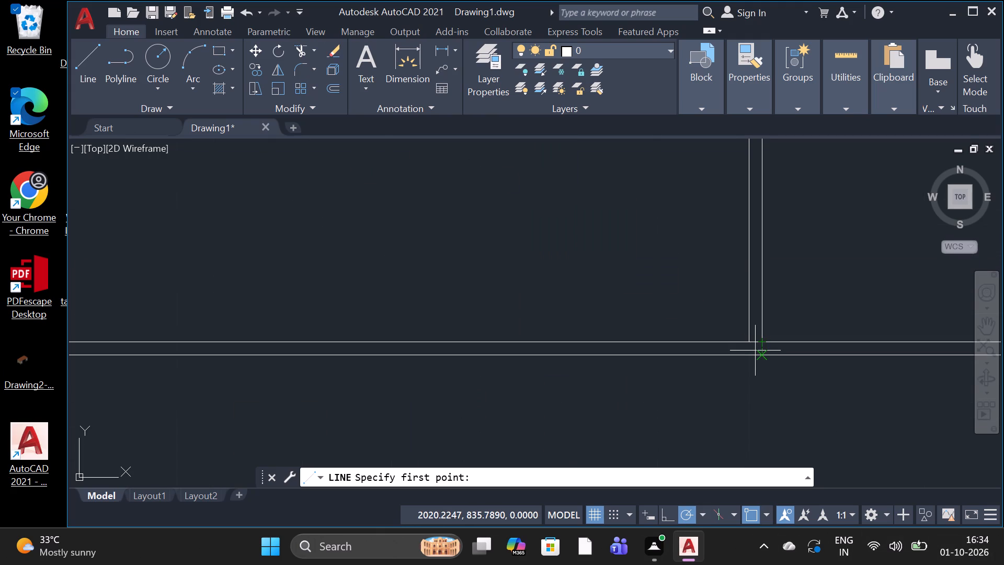
left_click(759, 347)
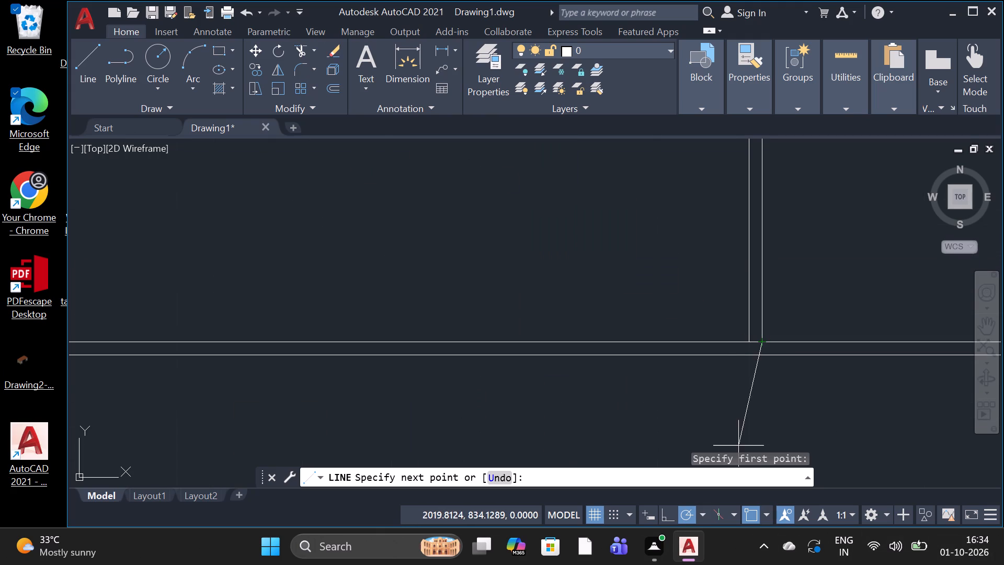
scroll(758, 416, "down", 6)
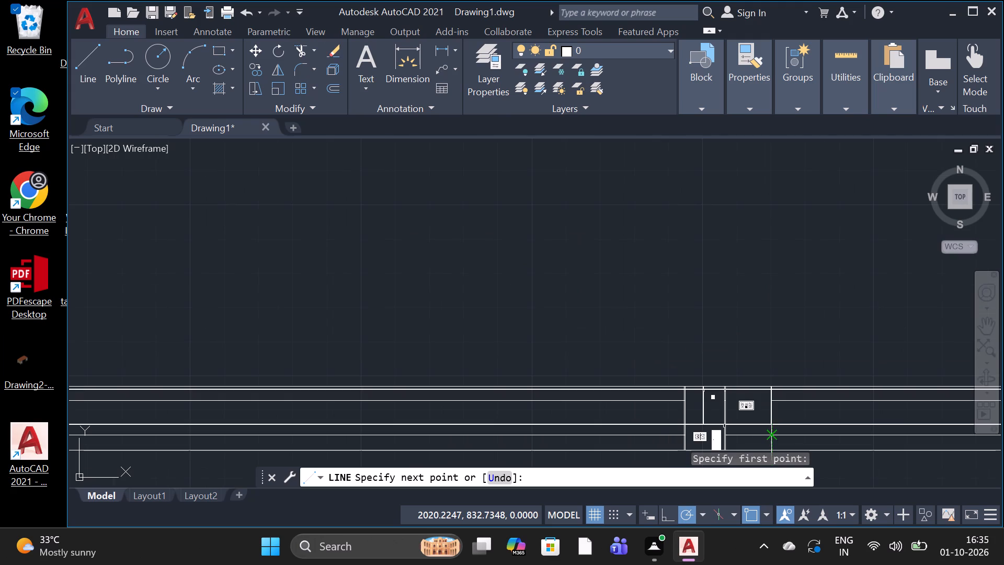
scroll(785, 372, "up", 2)
scroll(785, 358, "down", 4)
scroll(785, 387, "up", 4)
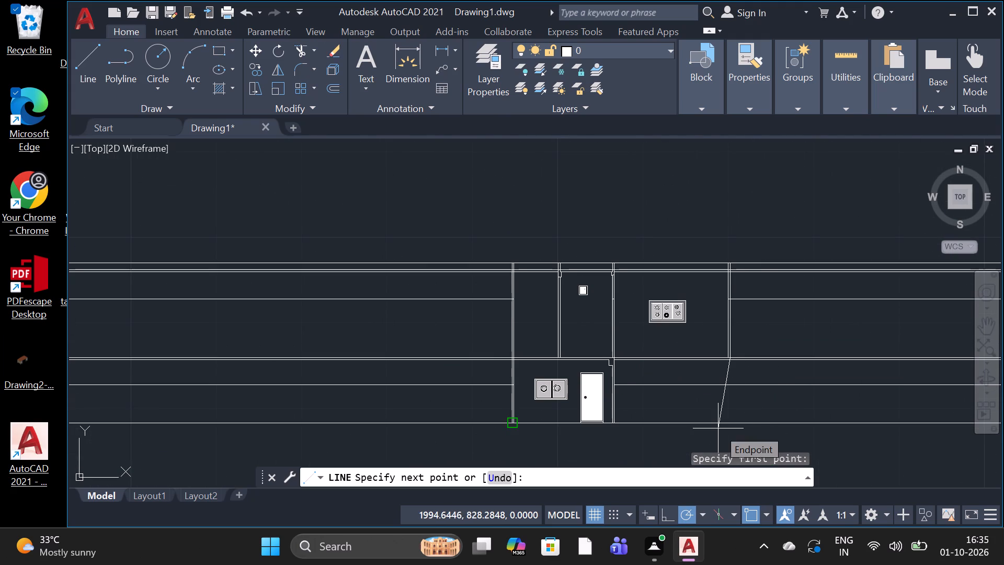
left_click(727, 430)
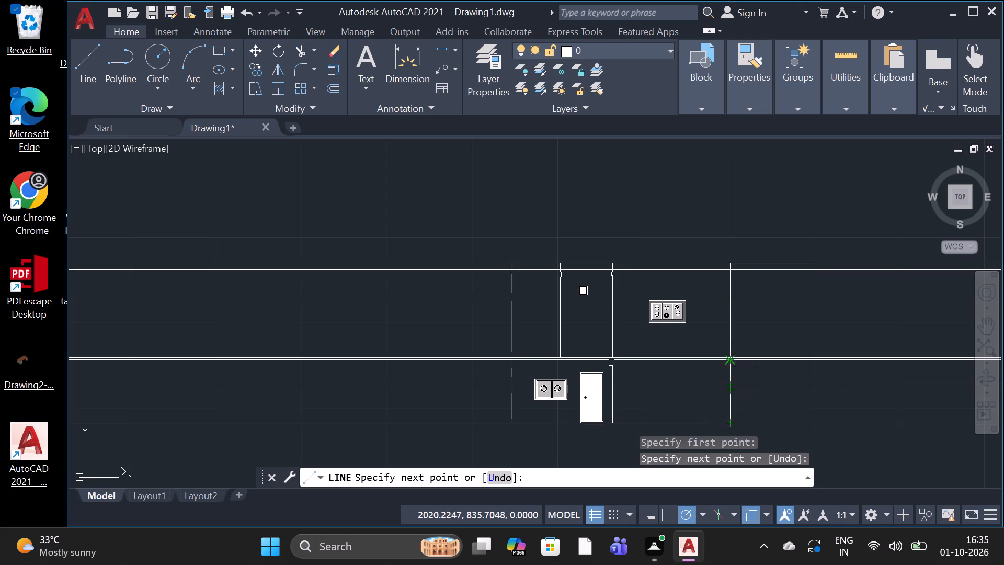
scroll(728, 369, "up", 2)
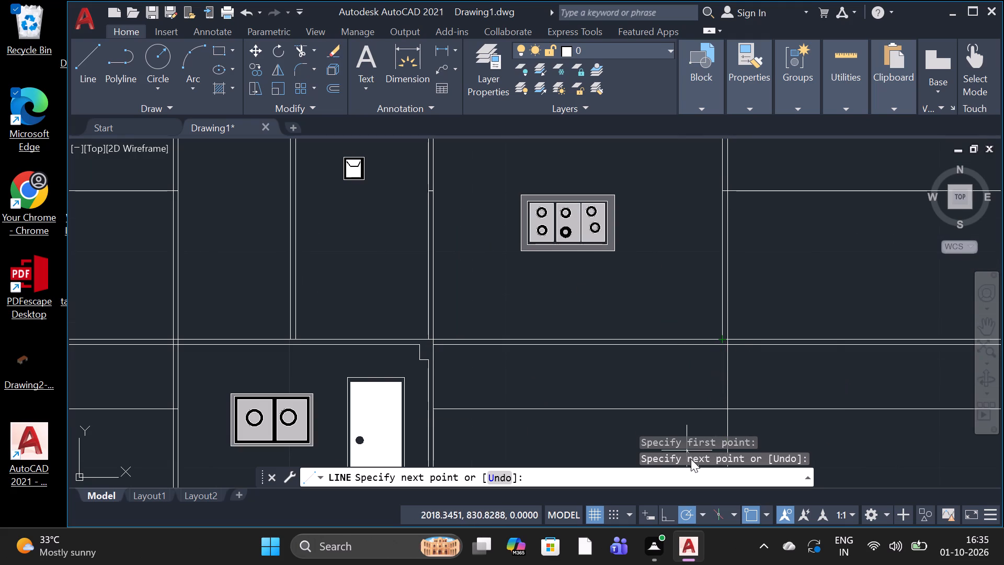
scroll(728, 370, "down", 2)
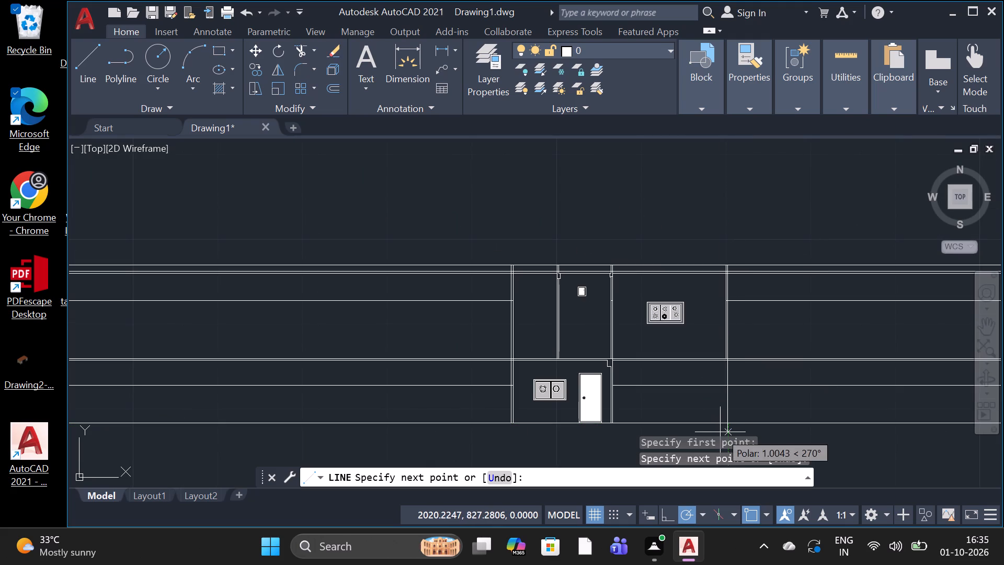
key("space")
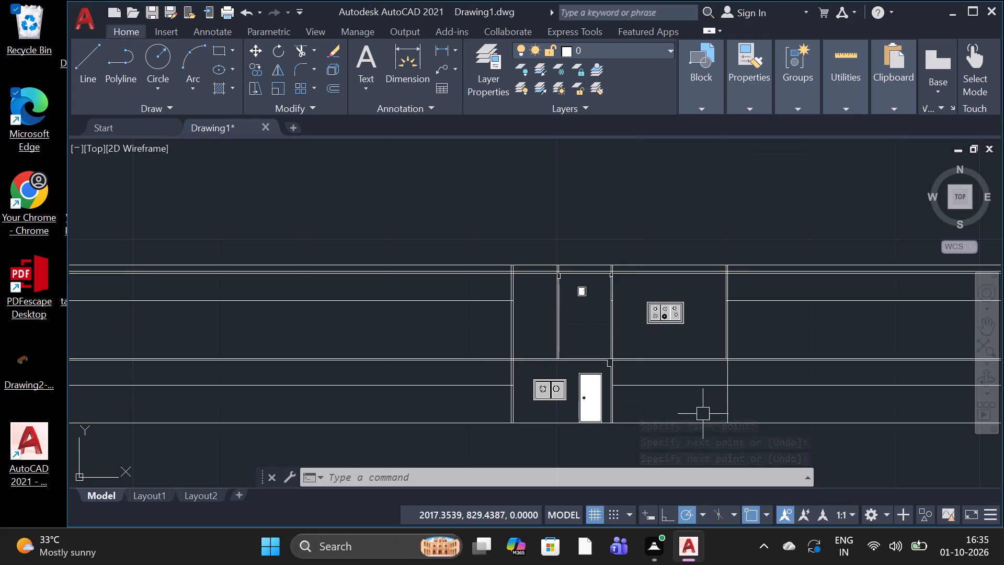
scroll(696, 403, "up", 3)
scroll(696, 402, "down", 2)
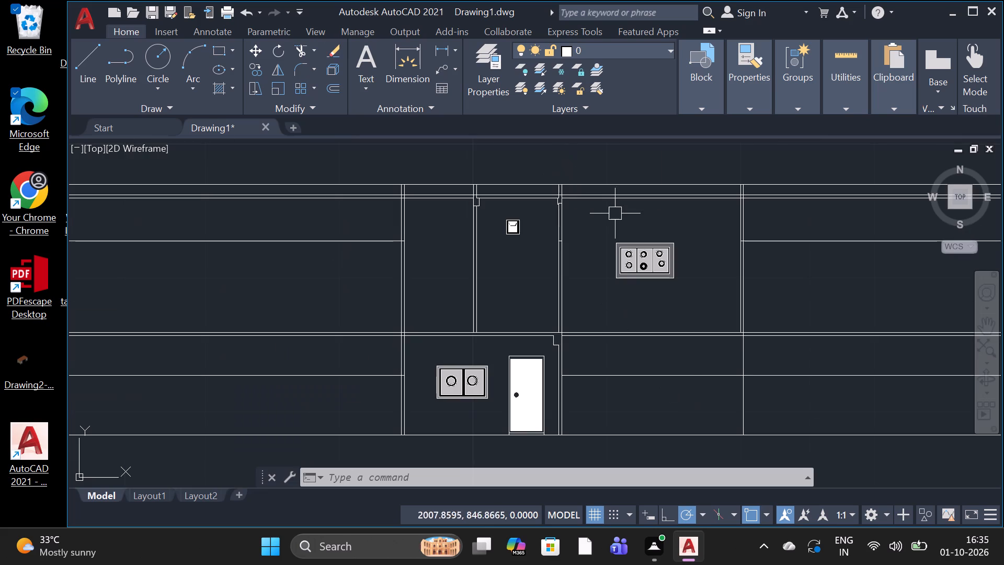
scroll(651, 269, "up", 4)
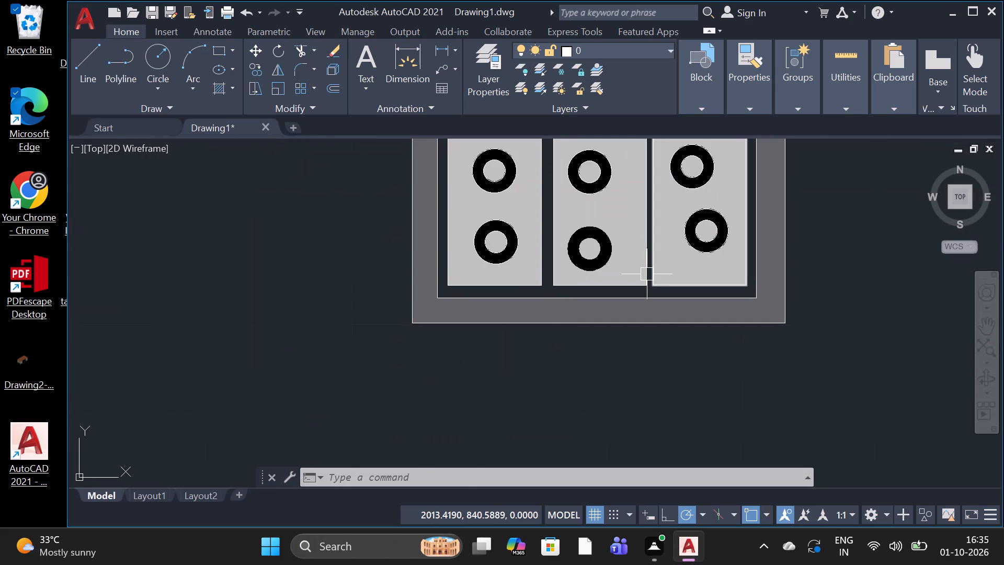
Delete the solid hatch ring at the lower part of the three-panel window's middle panel.
left_click(608, 239)
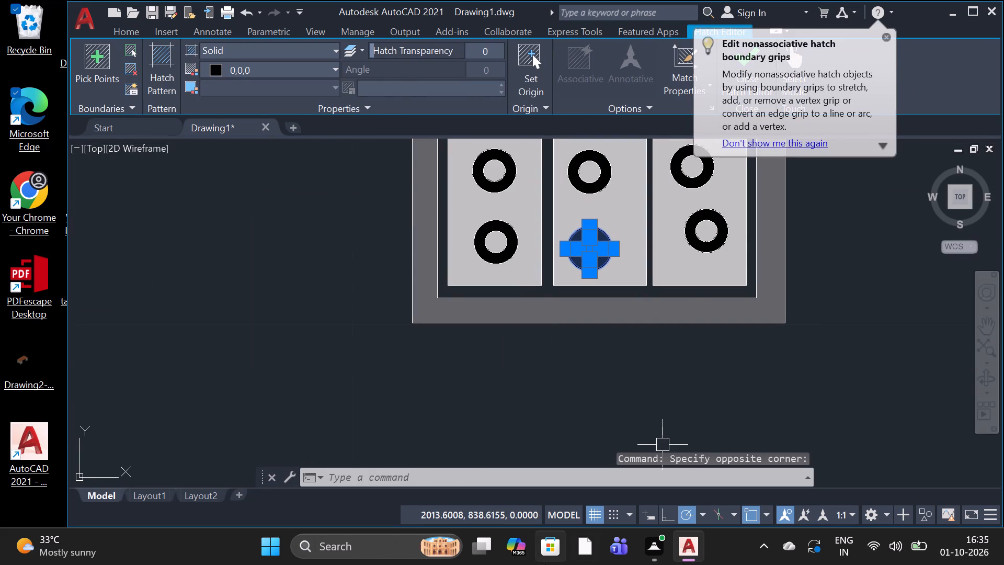
key("Delete")
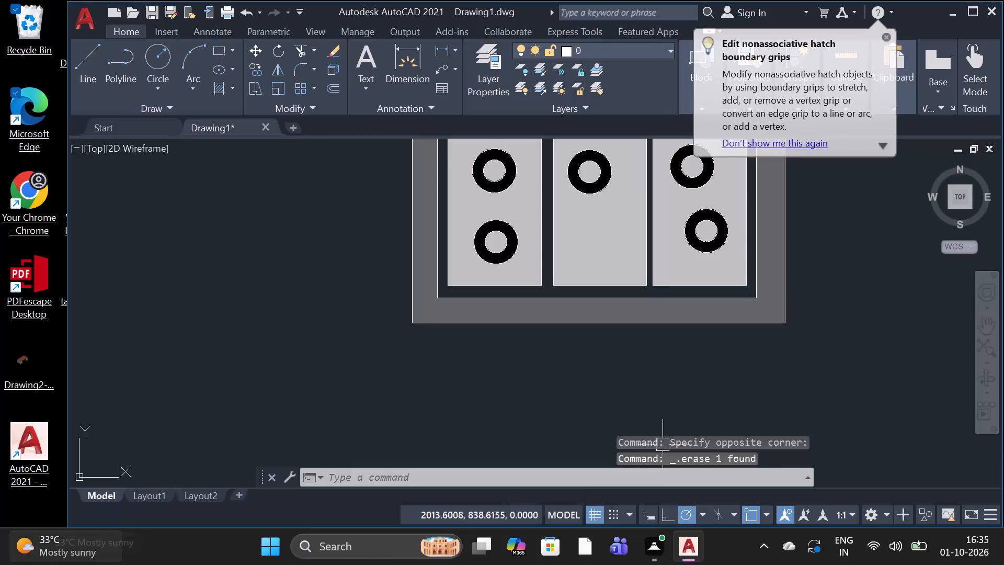
Copy the first panel's lower black ring horizontally about 1.14 units onto the three-panel window's middle panel.
key("c")
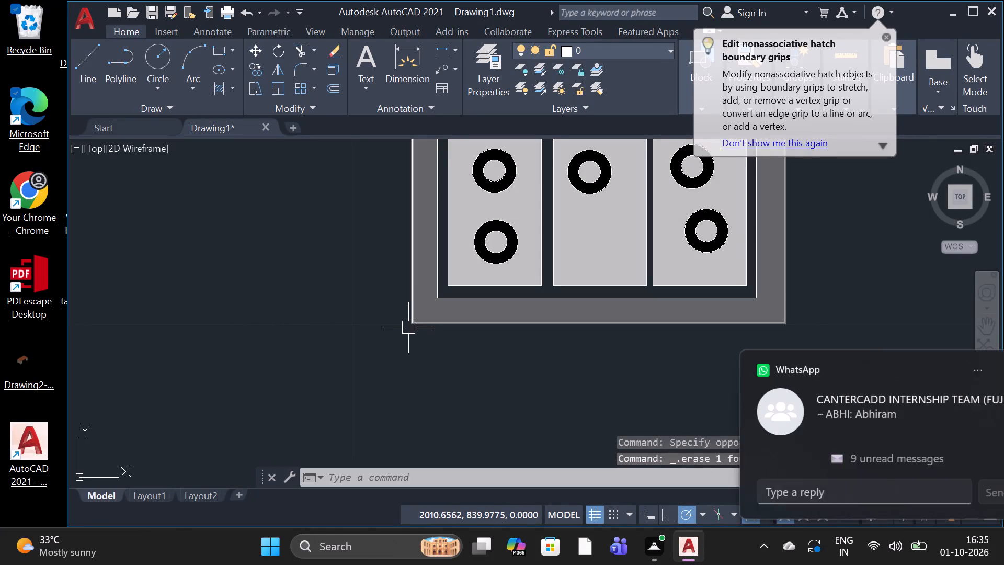
type("O")
key("space")
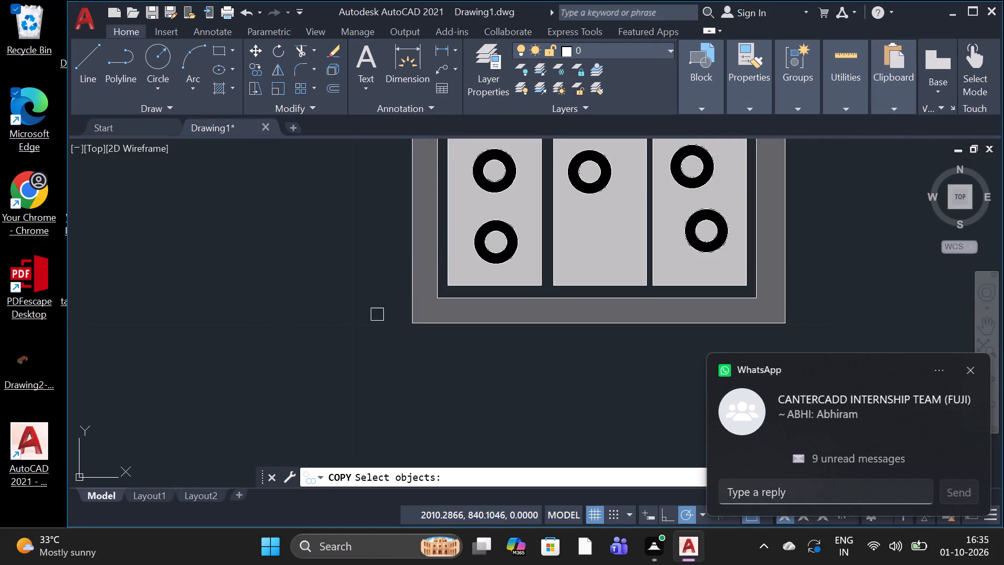
scroll(492, 226, "up", 2)
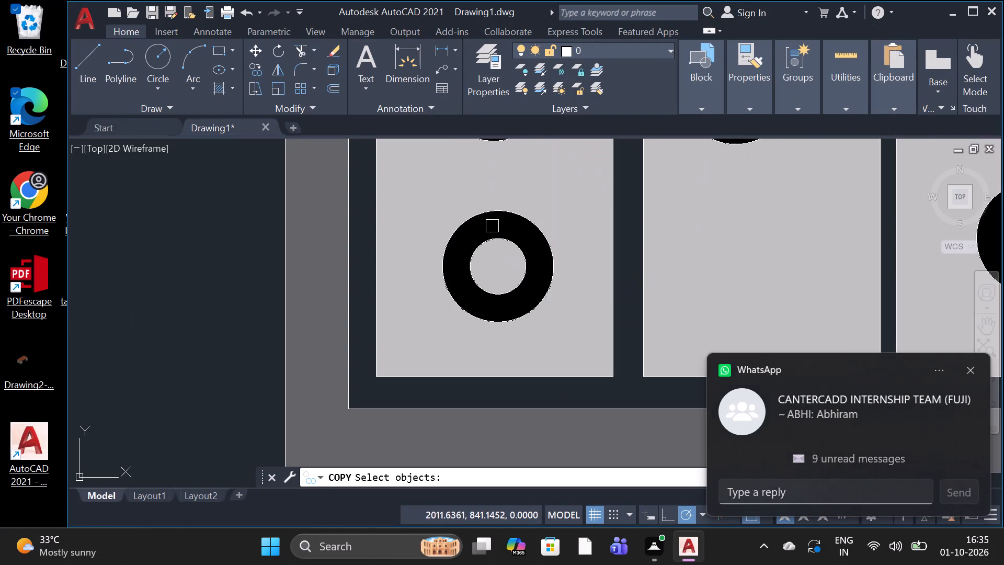
left_click(492, 226)
key("space")
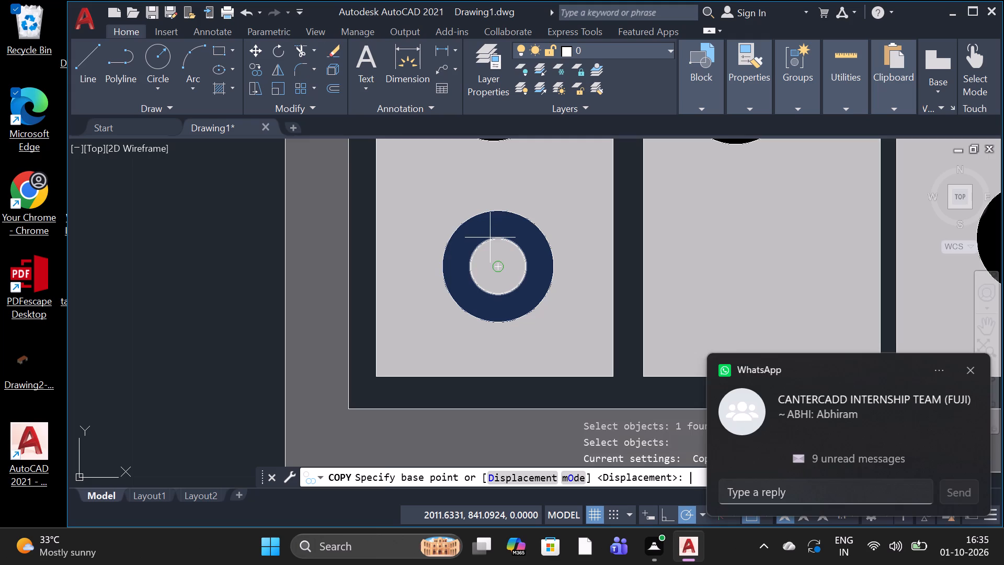
left_click(489, 231)
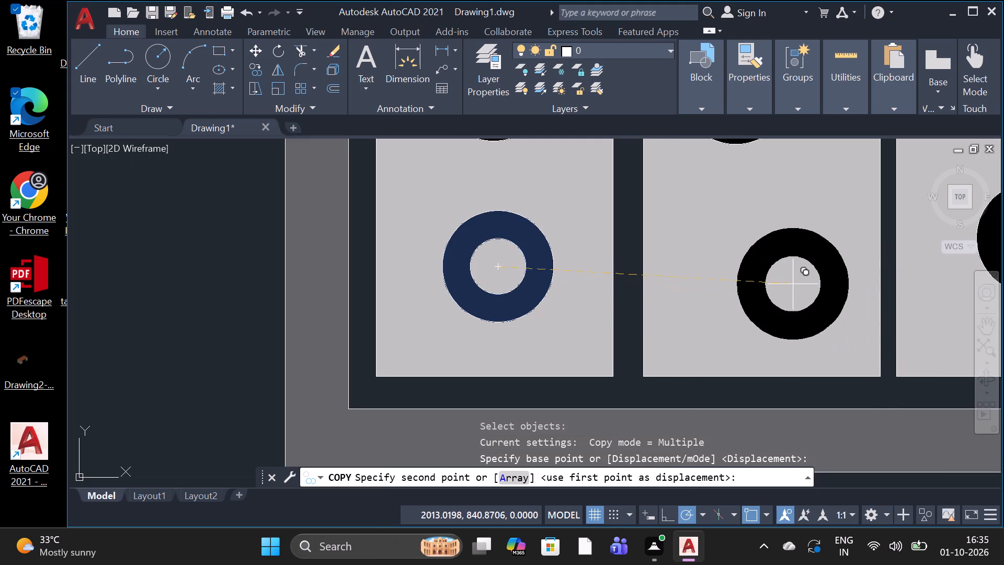
scroll(776, 268, "down", 1)
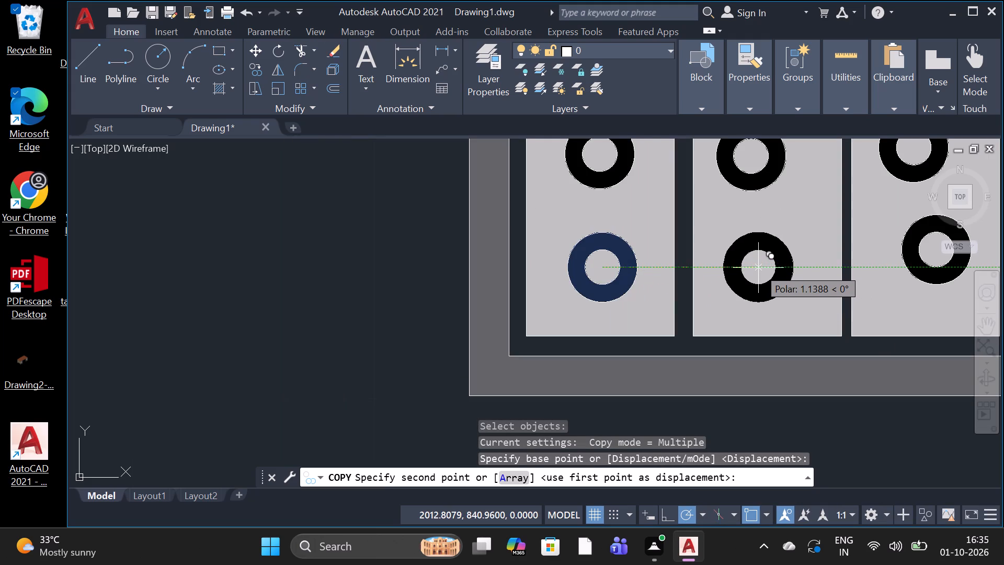
left_click(758, 267)
key("Escape")
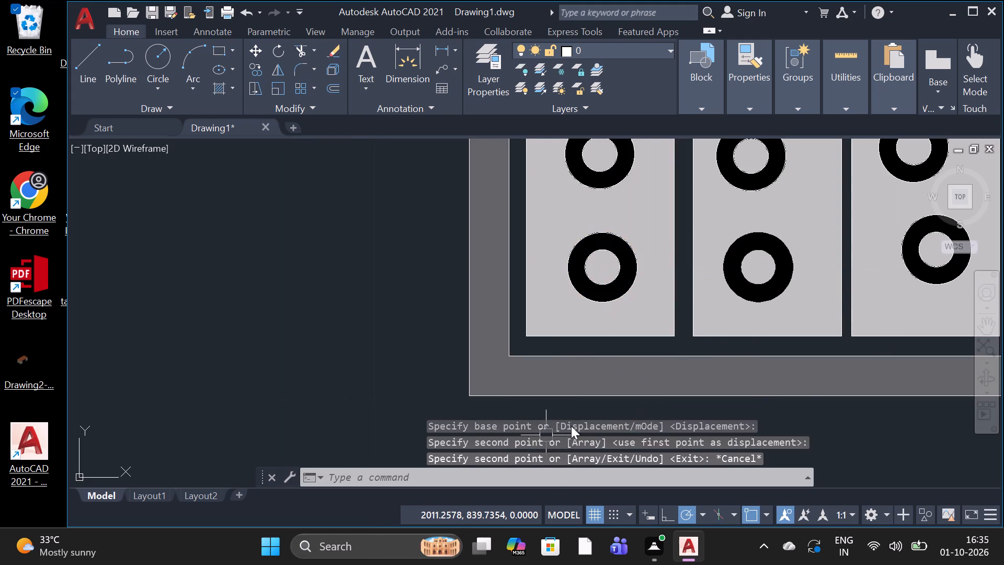
Examine the elevation around the three-panel window, the floor lines below it and the ground-floor bay beside the door.
scroll(676, 29, "down", 1)
scroll(693, 237, "down", 2)
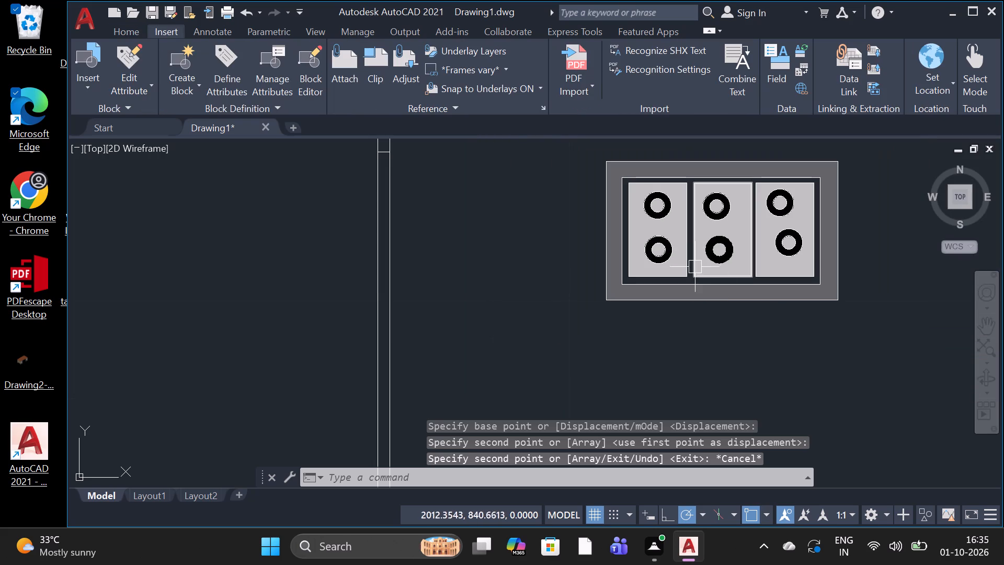
scroll(731, 309, "down", 3)
scroll(718, 357, "up", 3)
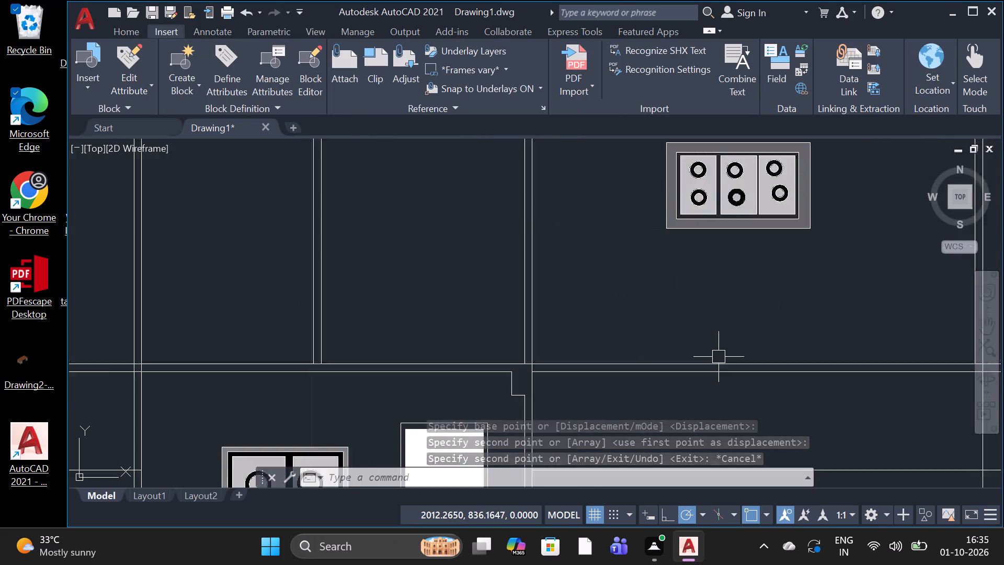
scroll(718, 356, "down", 3)
scroll(754, 412, "up", 4)
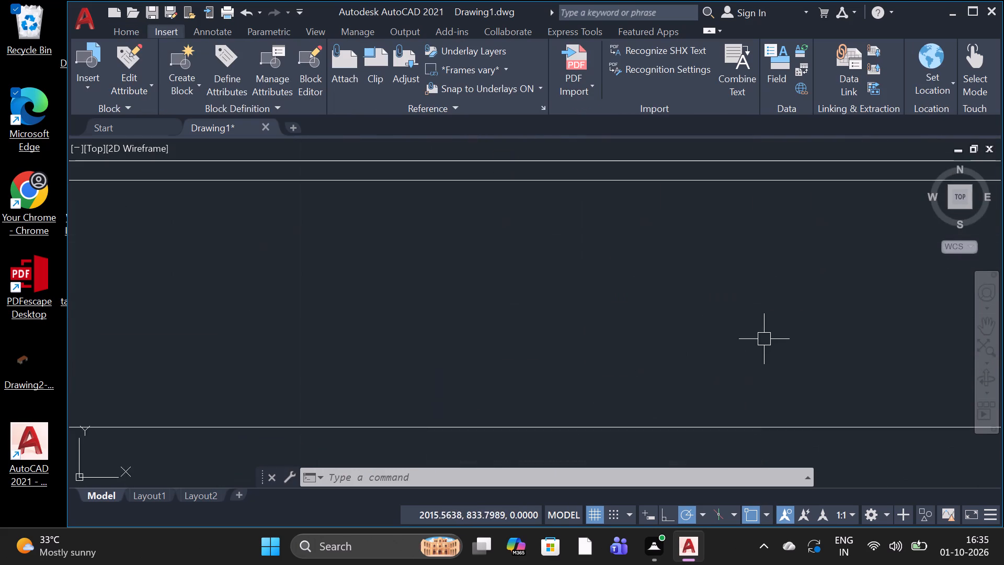
scroll(763, 337, "down", 4)
scroll(773, 392, "up", 2)
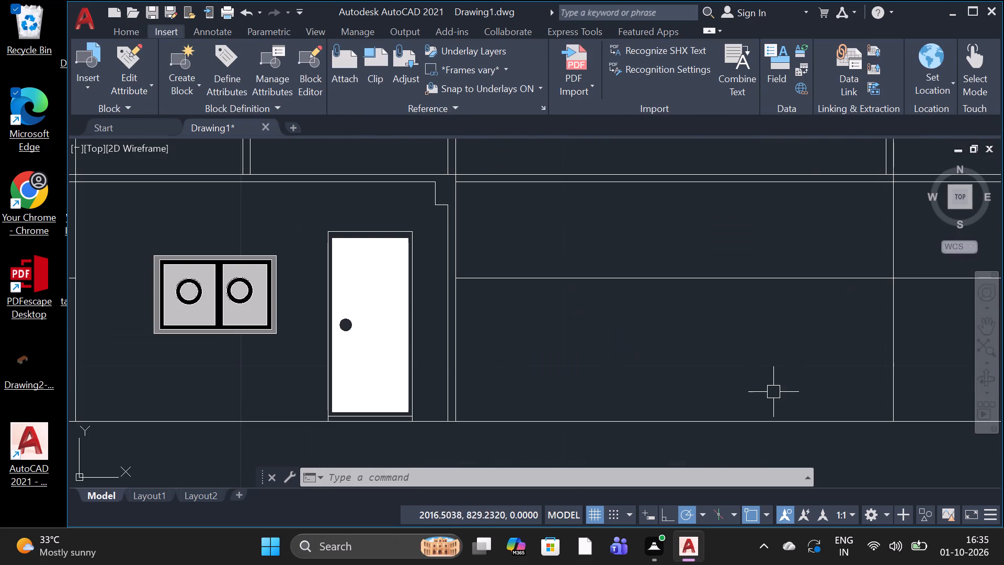
scroll(772, 394, "down", 2)
scroll(929, 252, "up", 2)
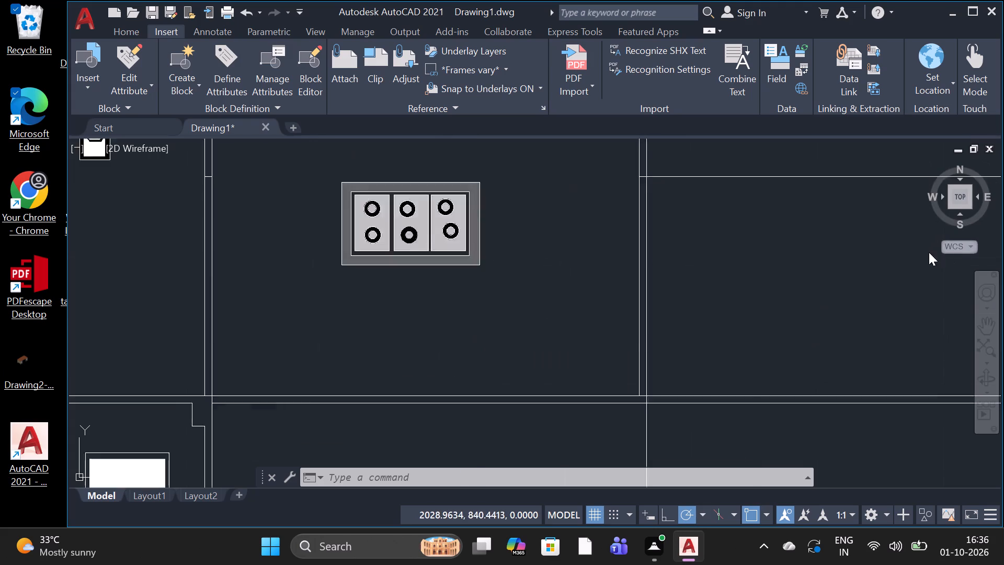
scroll(929, 252, "up", 1)
scroll(659, 375, "down", 3)
scroll(658, 439, "up", 2)
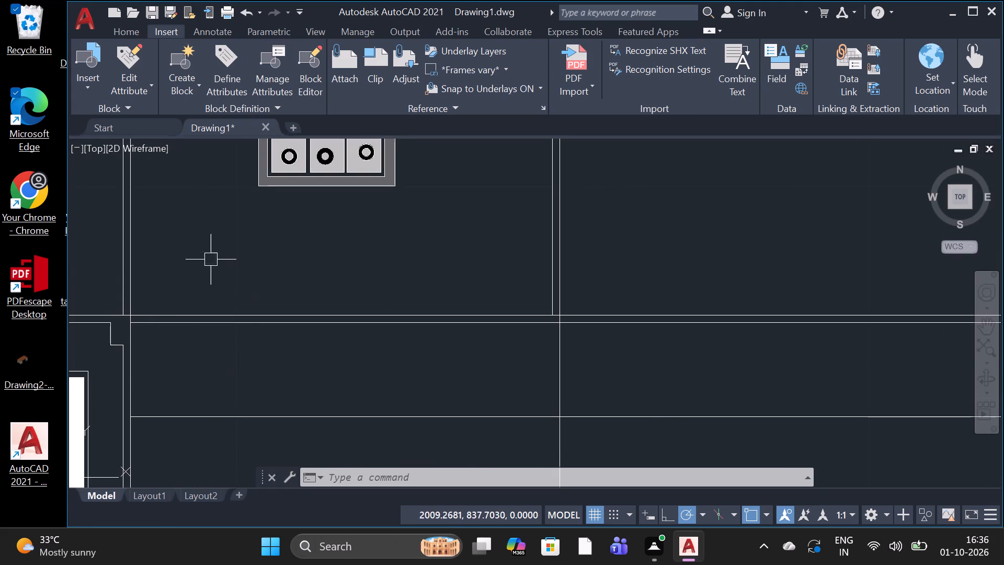
Draw a vertical line from the lower end of the inner wall line beyond the three-panel window down to the ground line.
left_click(107, 27)
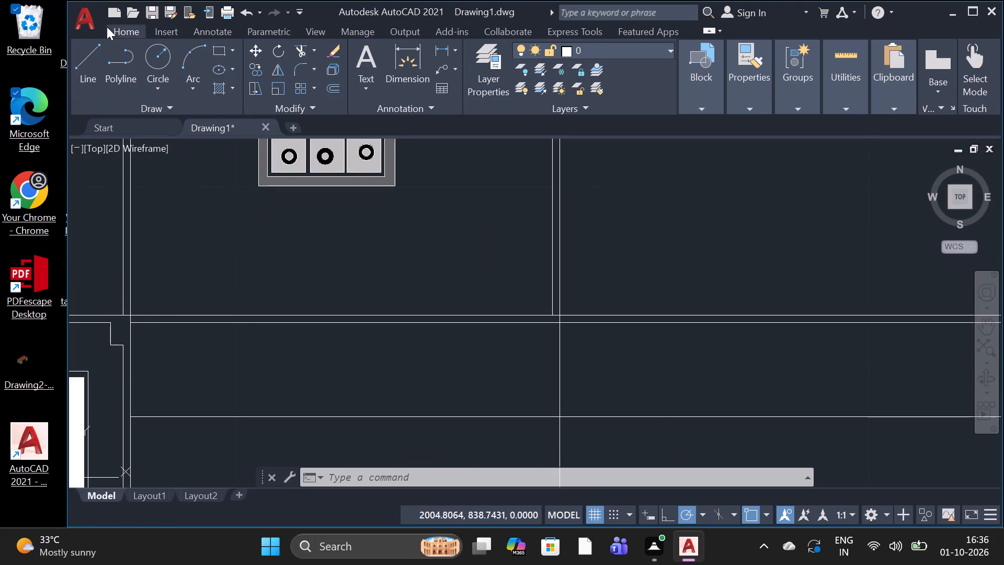
left_click(79, 49)
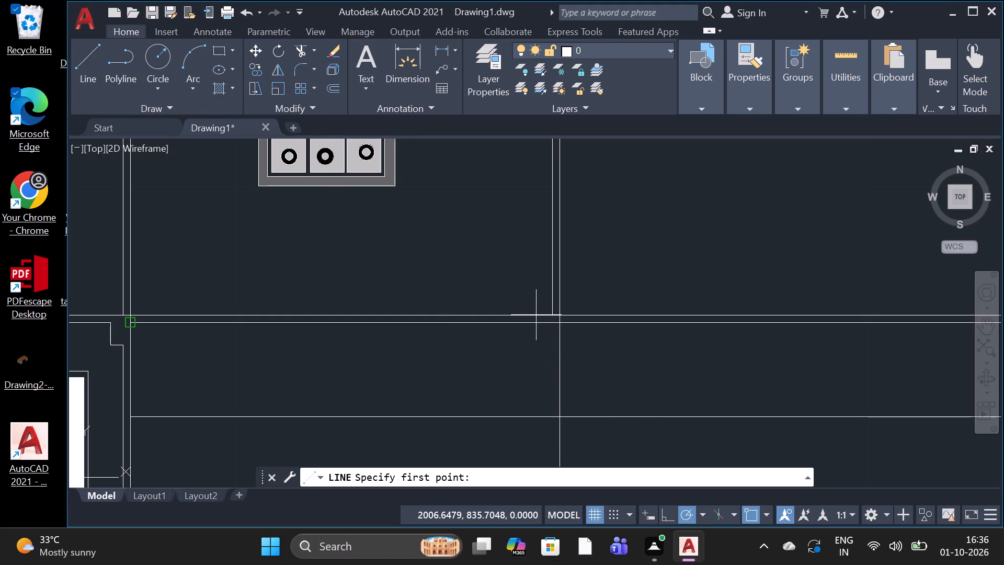
scroll(536, 315, "up", 2)
left_click(573, 320)
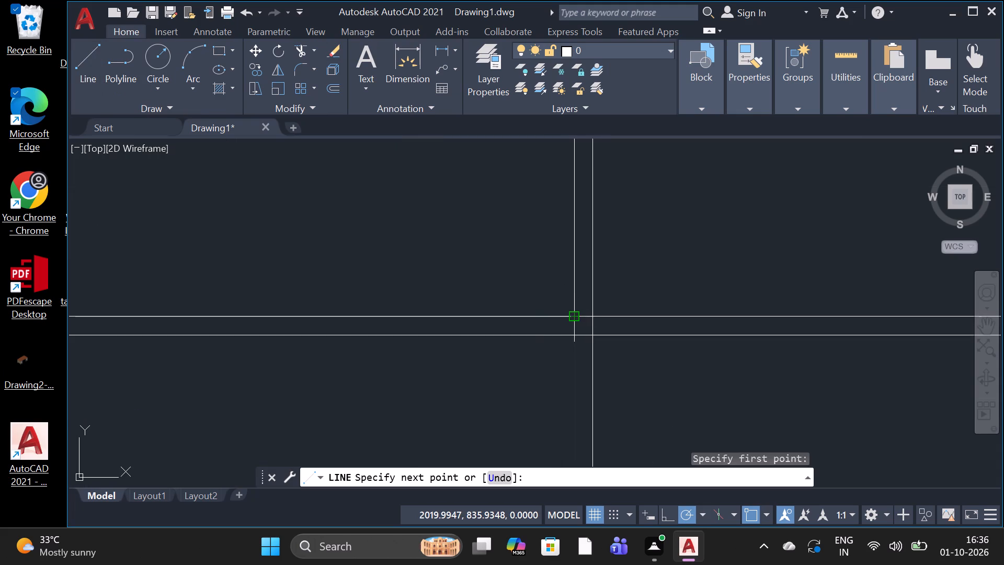
scroll(562, 364, "down", 5)
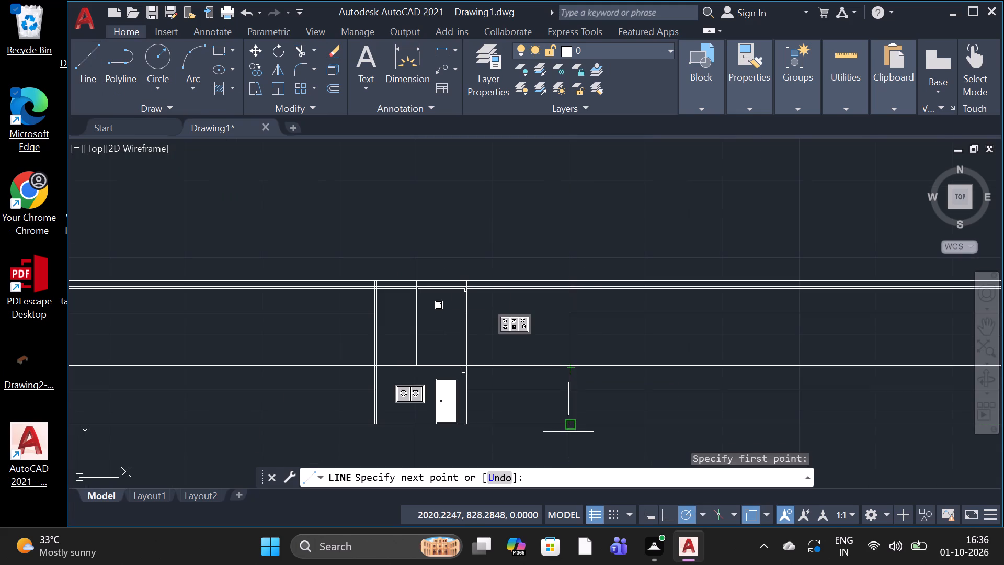
scroll(567, 426, "up", 2)
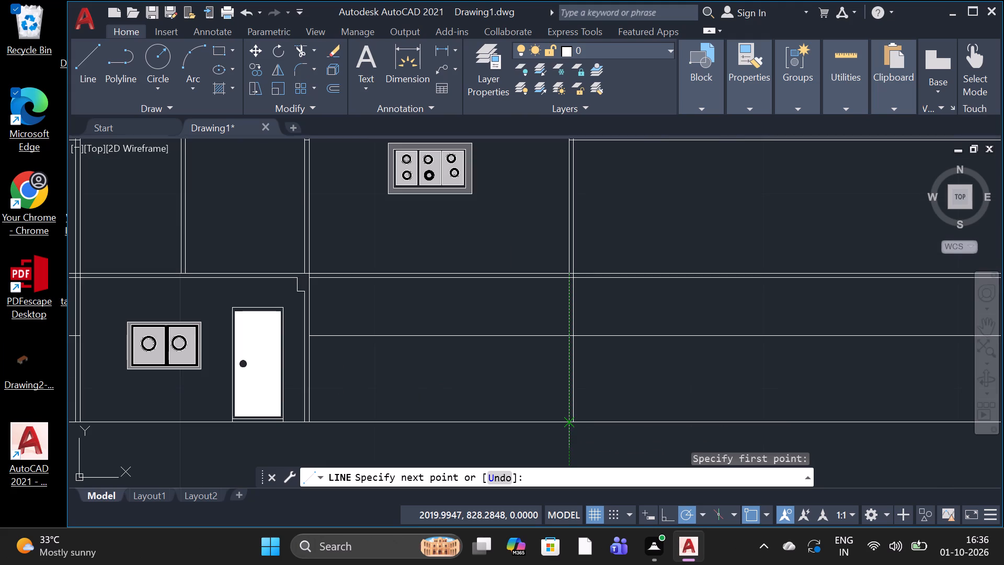
left_click(570, 426)
key("space")
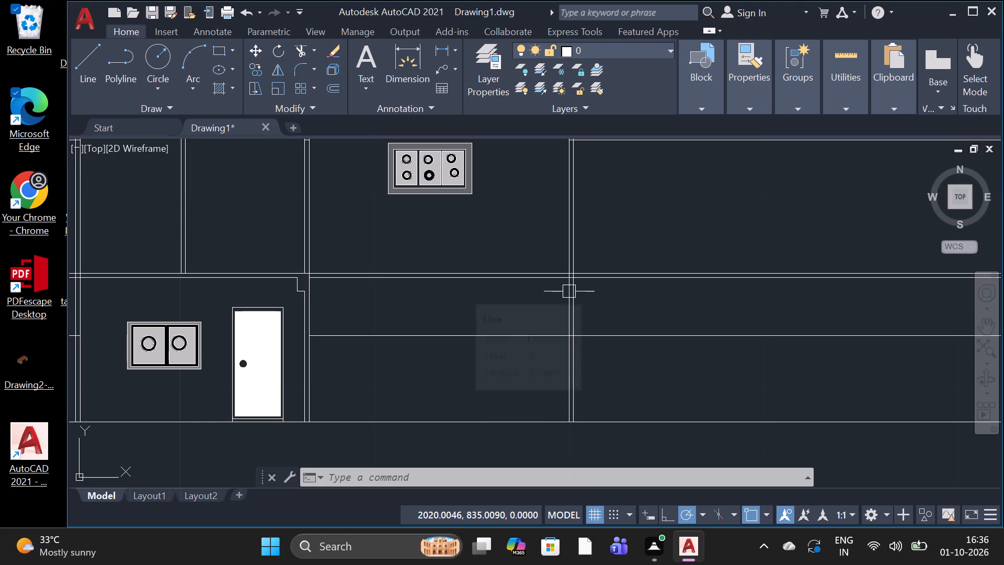
Trim the two floor lines and the horizontal line below them across the ground-floor bay under the three-panel window.
type("TR")
key("space")
key("space")
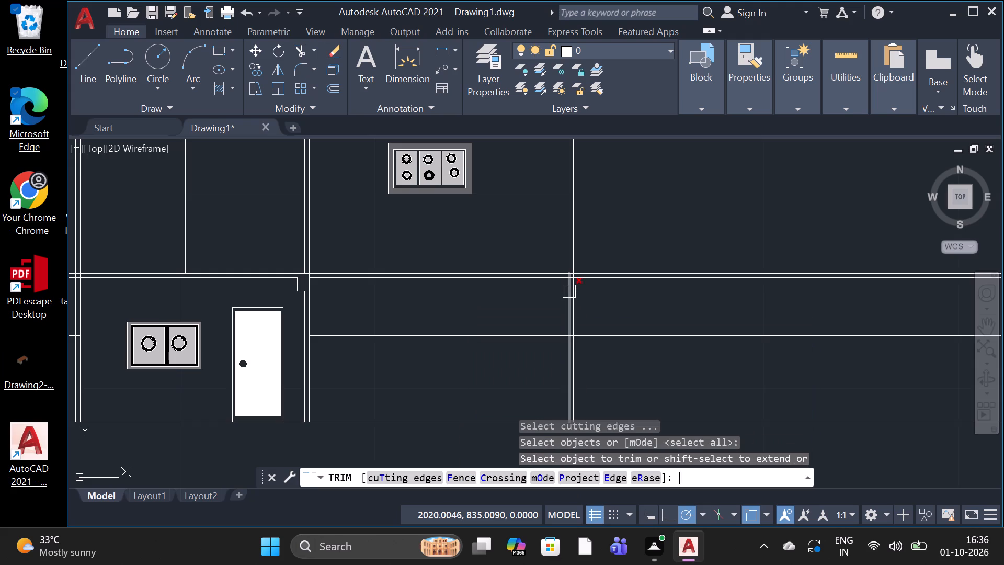
left_click(561, 229)
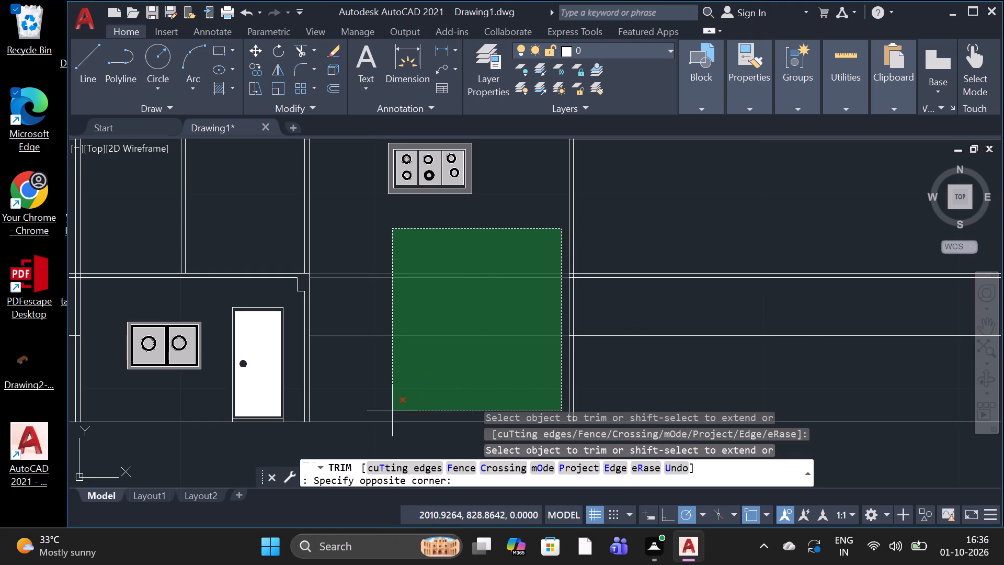
left_click(352, 401)
key("space")
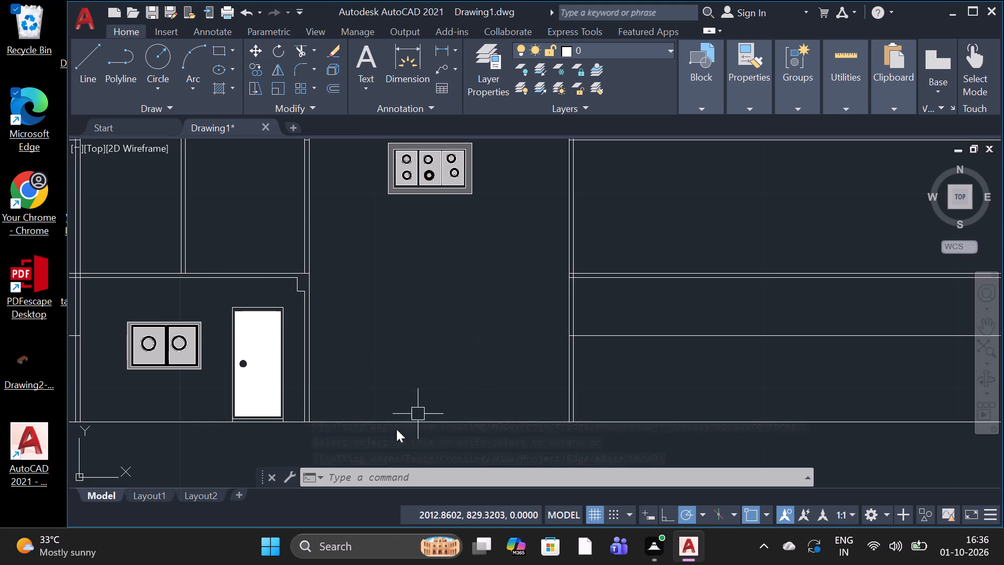
Draw a line about 14.6 units along the ground from the outer wall's base past the door, then about 2.7 units straight up.
left_click(86, 71)
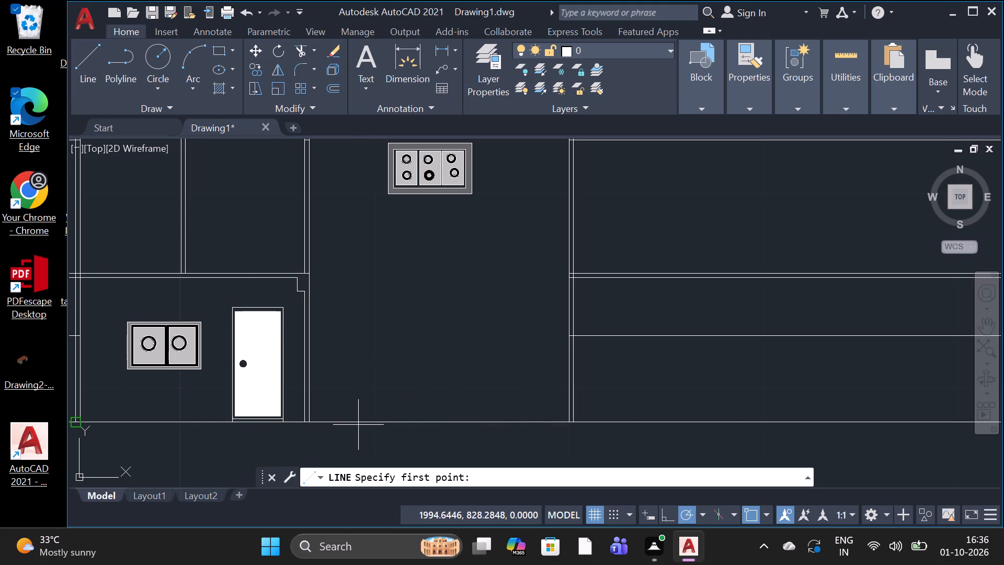
left_click(358, 422)
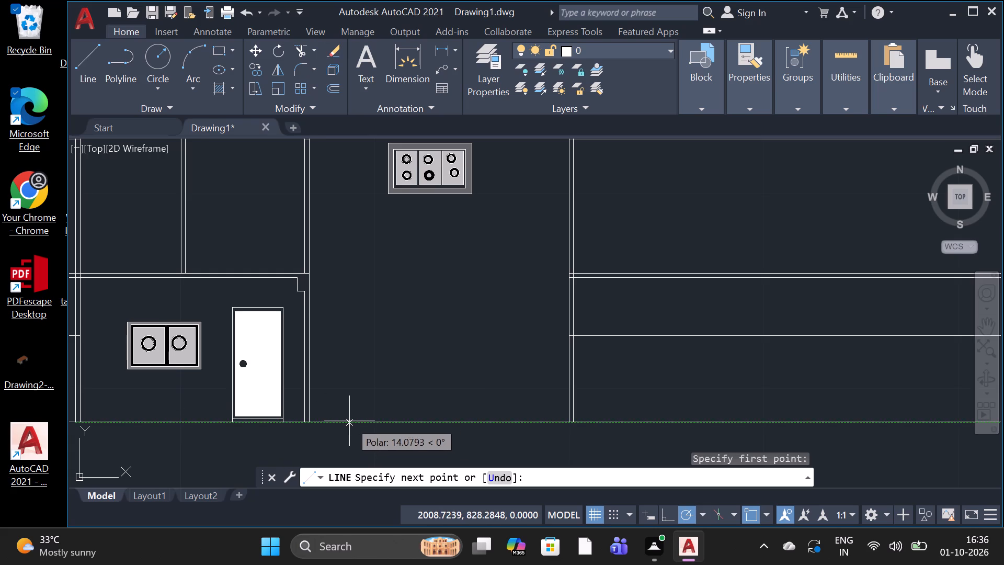
left_click(359, 421)
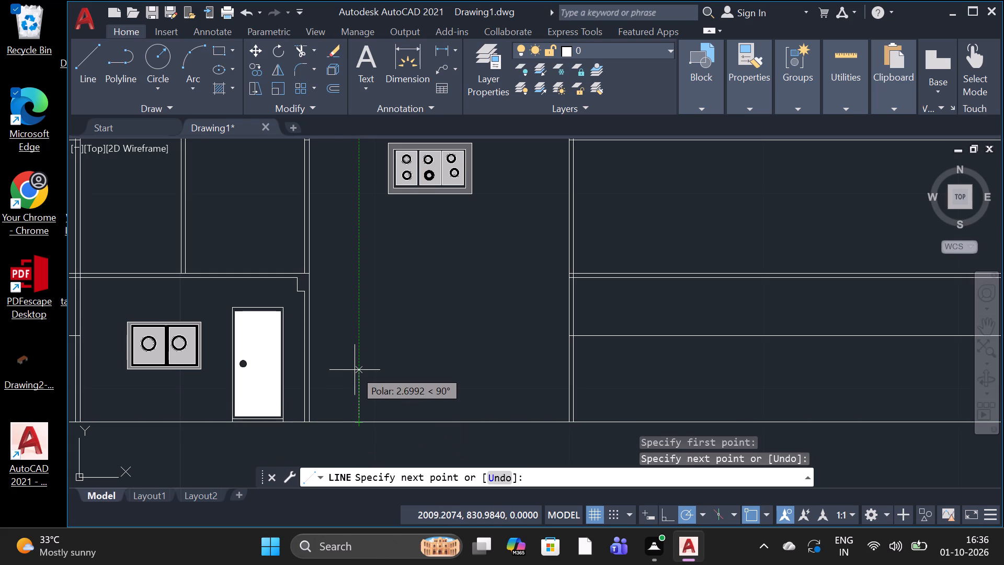
left_click(355, 370)
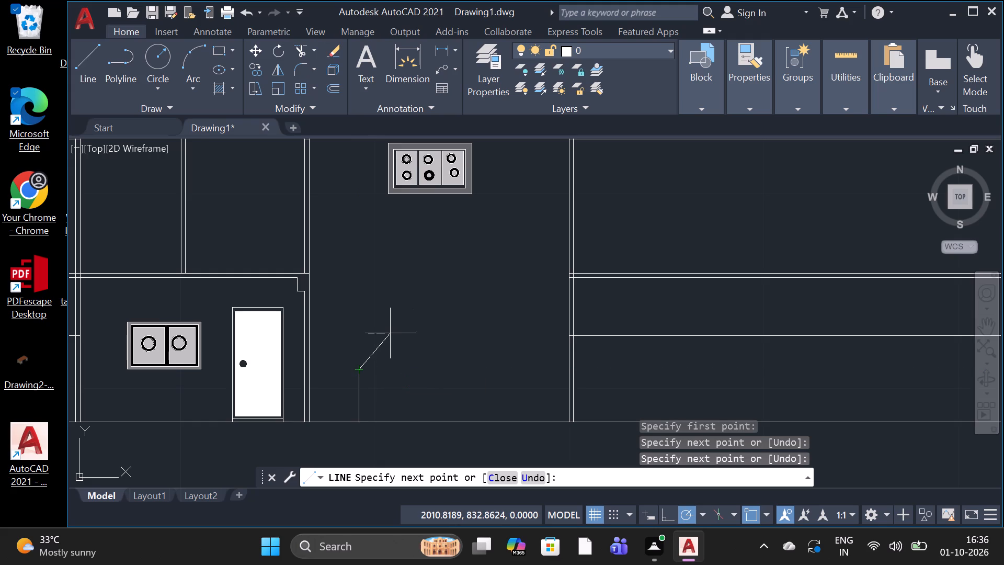
key("Escape")
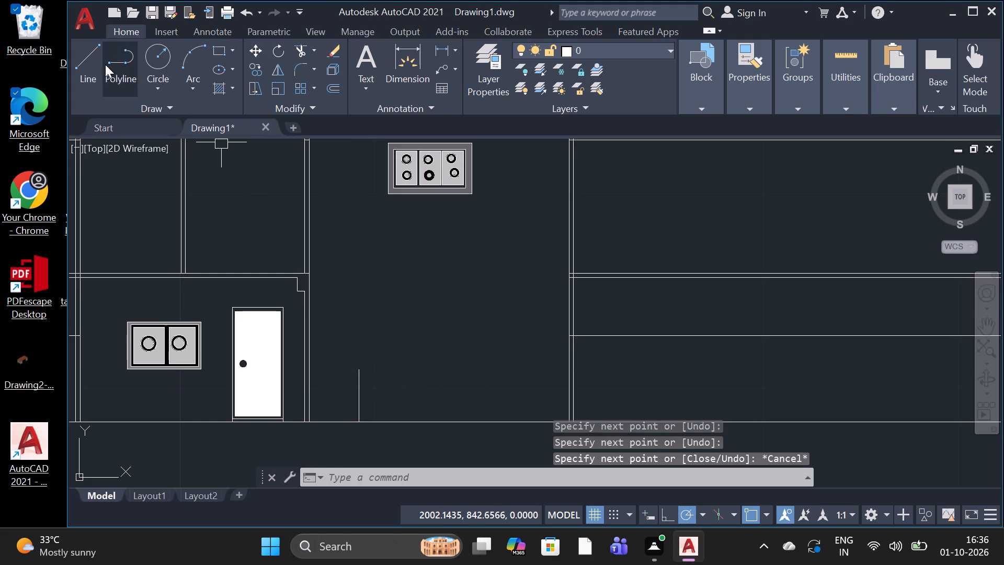
Add a short vertical segment continuing upward from the upper end of the new upright beyond the door.
left_click(99, 70)
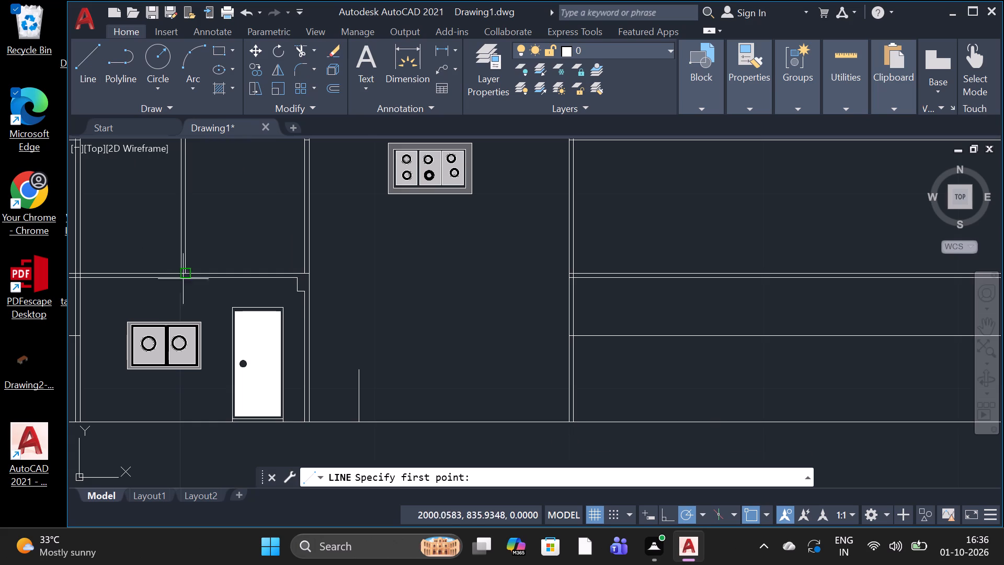
left_click(360, 375)
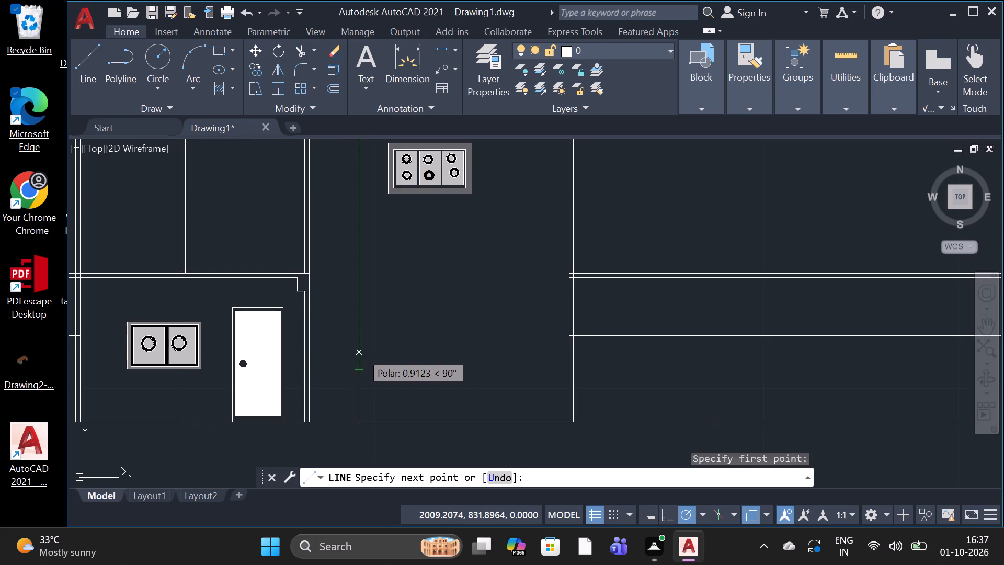
left_click(360, 357)
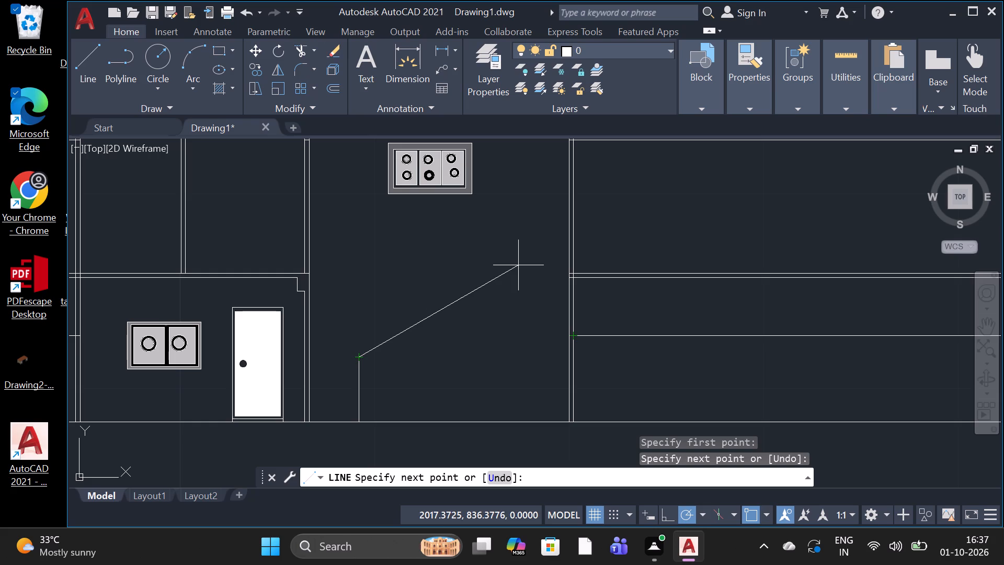
key("Escape")
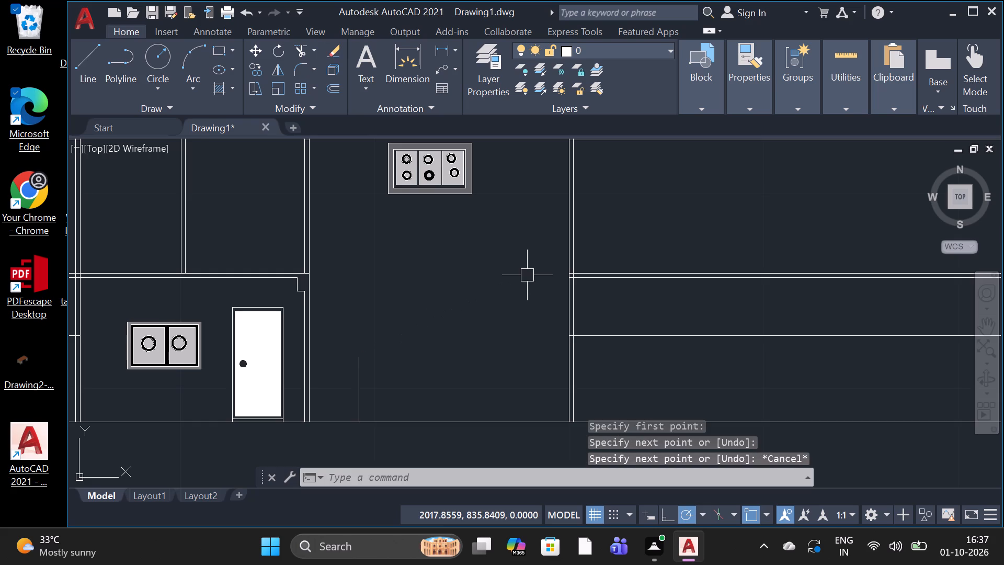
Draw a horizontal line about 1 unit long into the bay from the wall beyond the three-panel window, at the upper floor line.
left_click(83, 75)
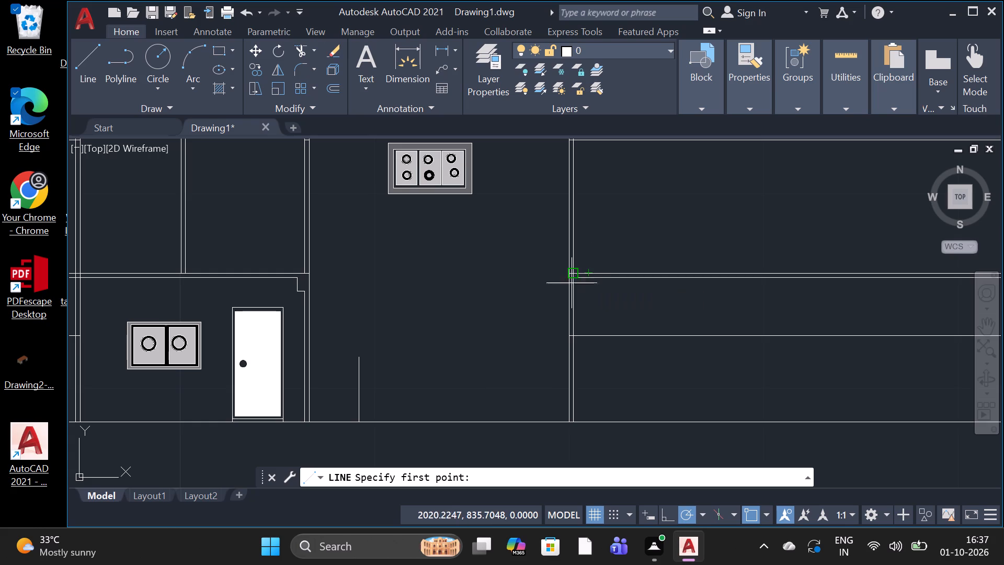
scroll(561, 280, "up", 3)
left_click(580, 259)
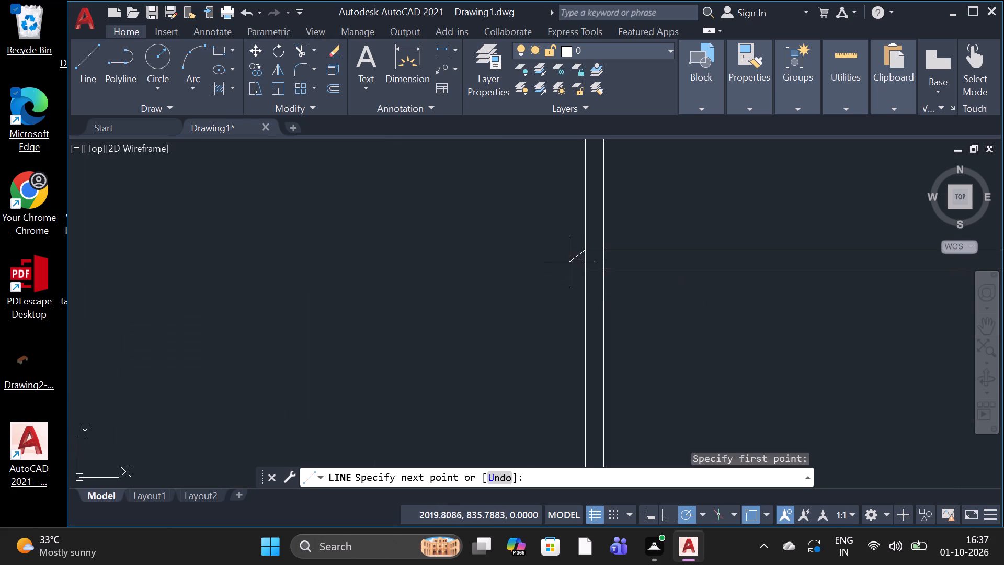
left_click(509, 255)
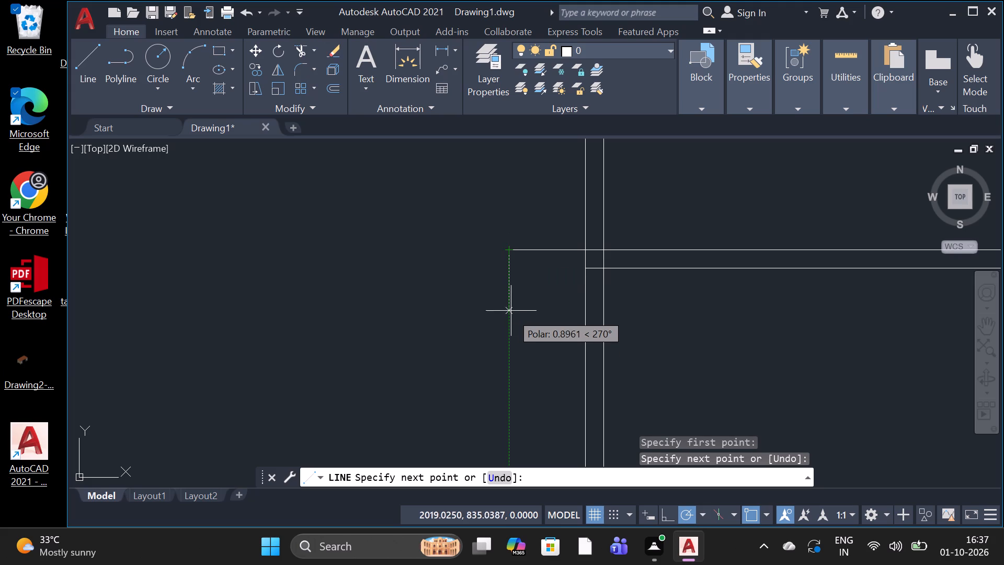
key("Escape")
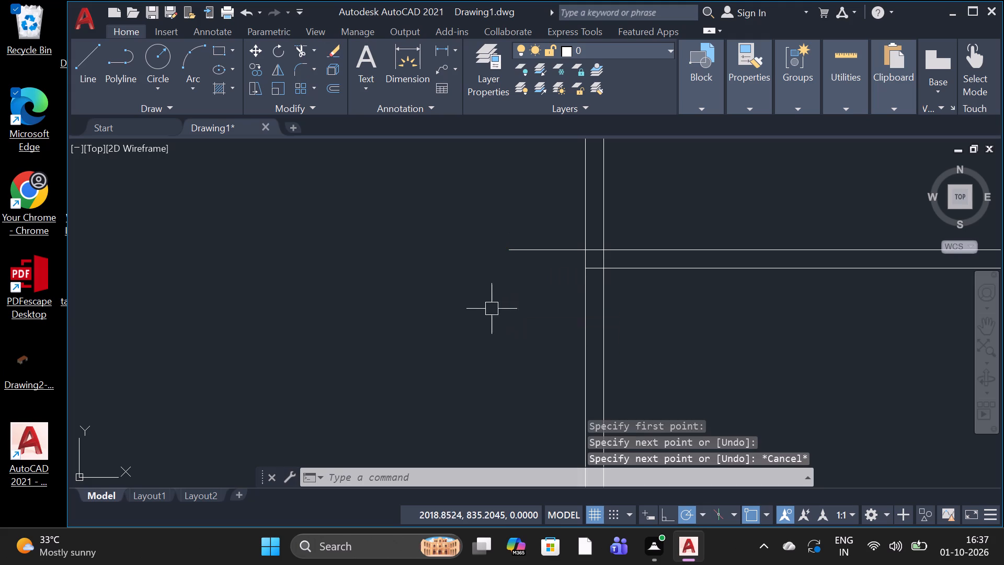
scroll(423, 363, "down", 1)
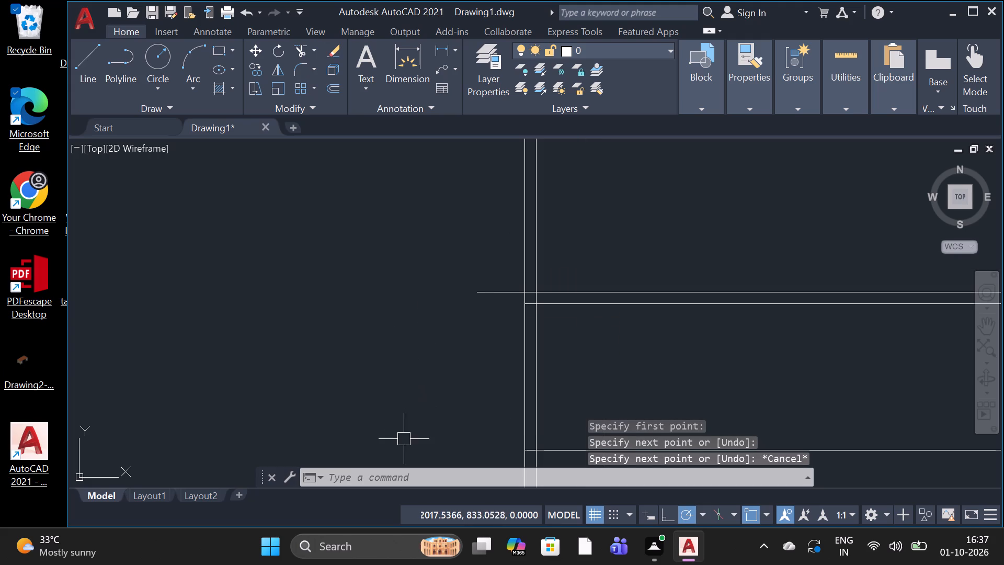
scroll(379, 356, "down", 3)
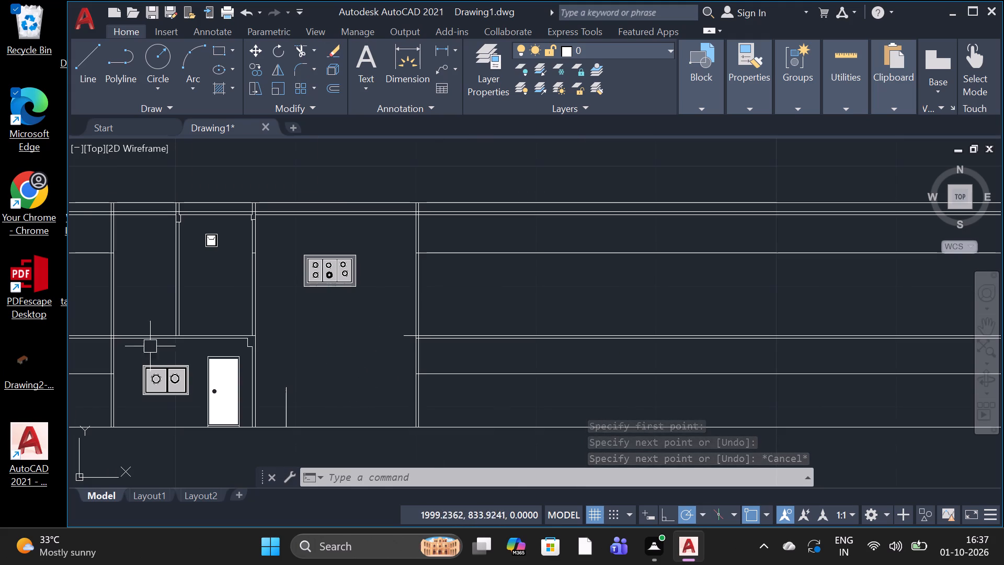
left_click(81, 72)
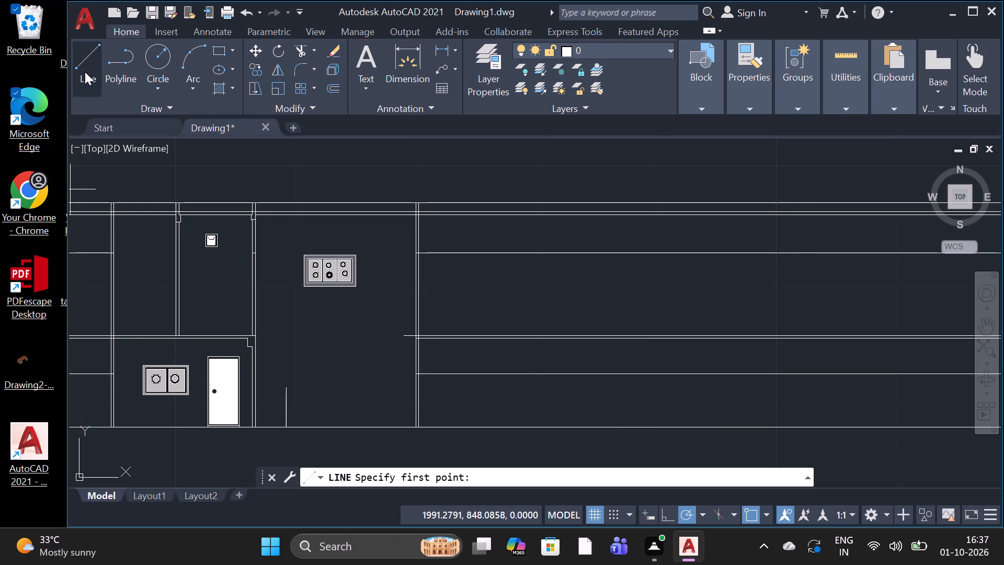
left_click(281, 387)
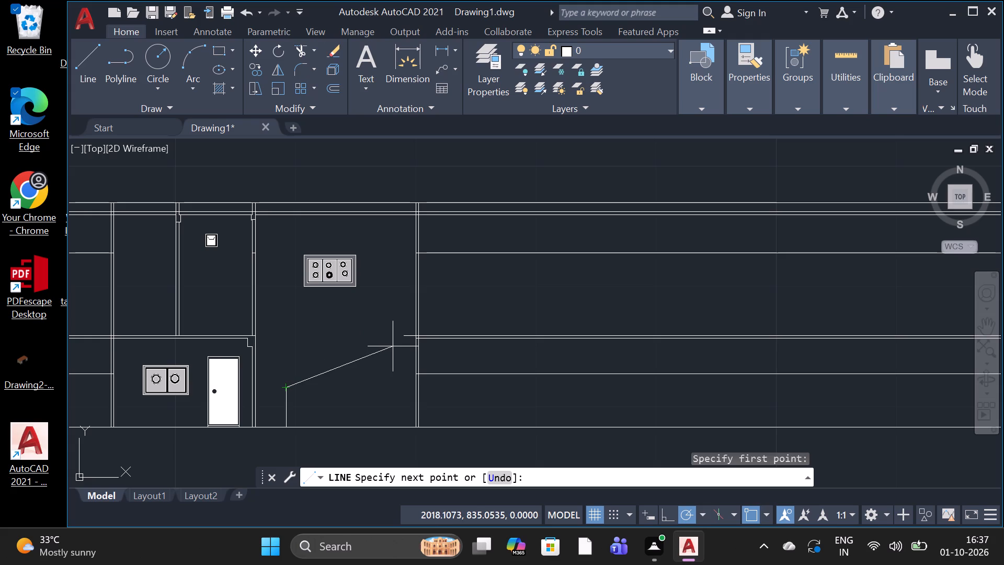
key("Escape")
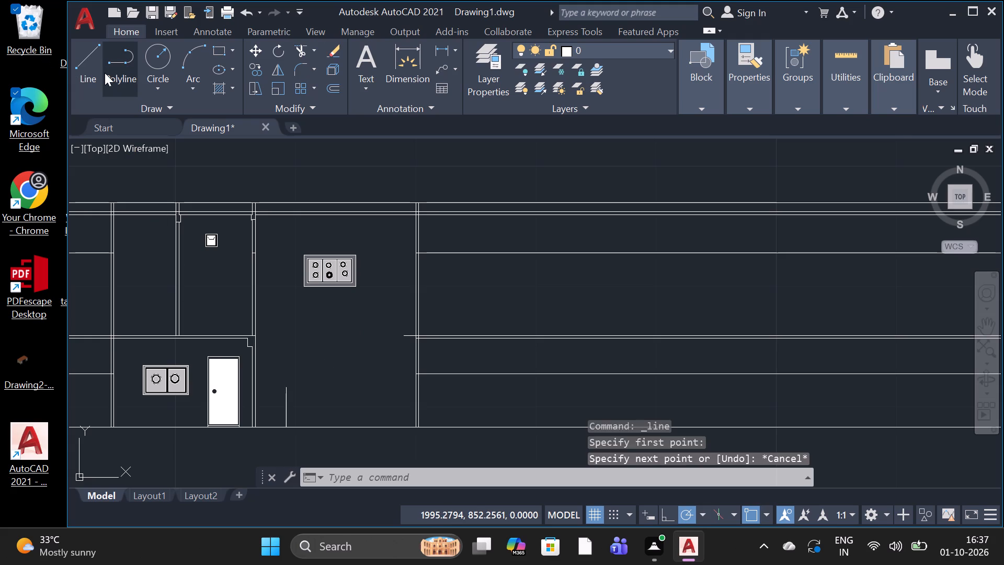
Draw a horizontal line about 2.8 units into the open bay from the wall beyond the three-panel window, level with the upper floor line.
left_click(93, 65)
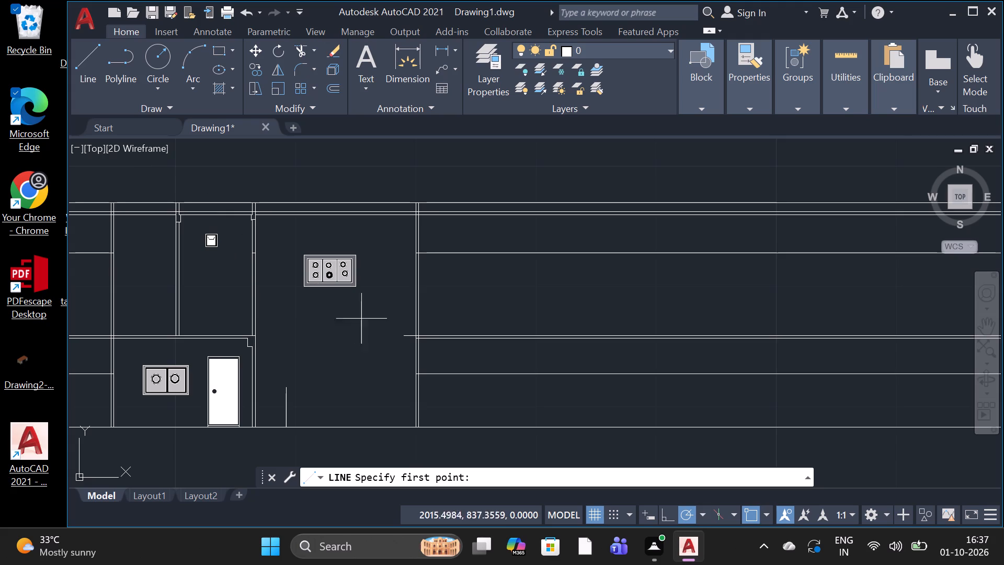
scroll(406, 340, "up", 3)
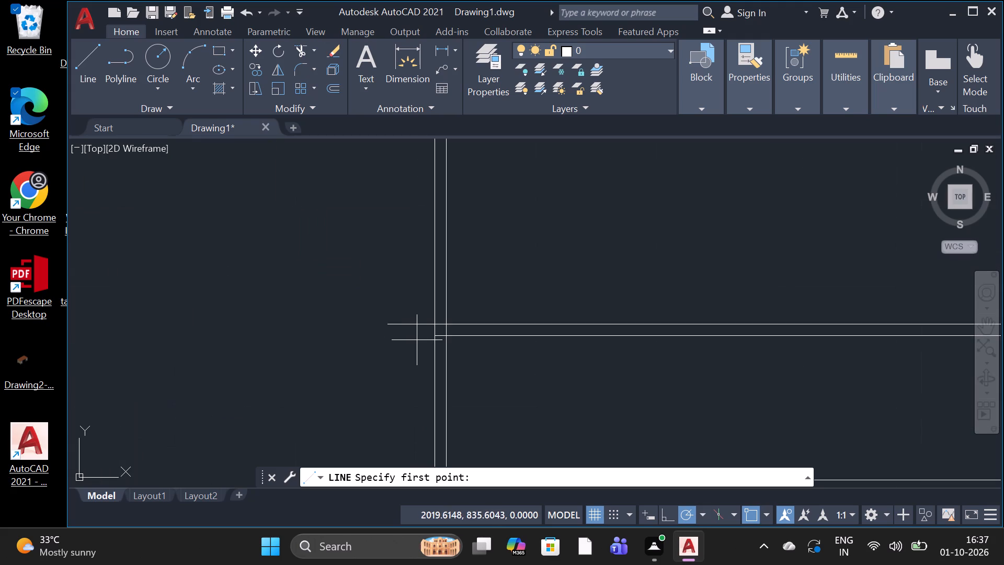
scroll(424, 334, "up", 3)
left_click(451, 304)
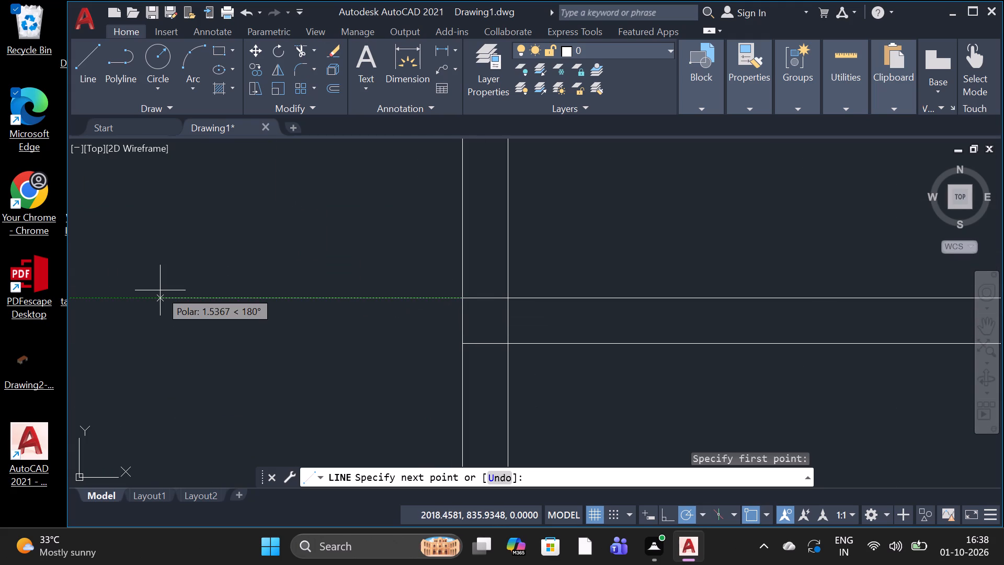
scroll(160, 290, "down", 9)
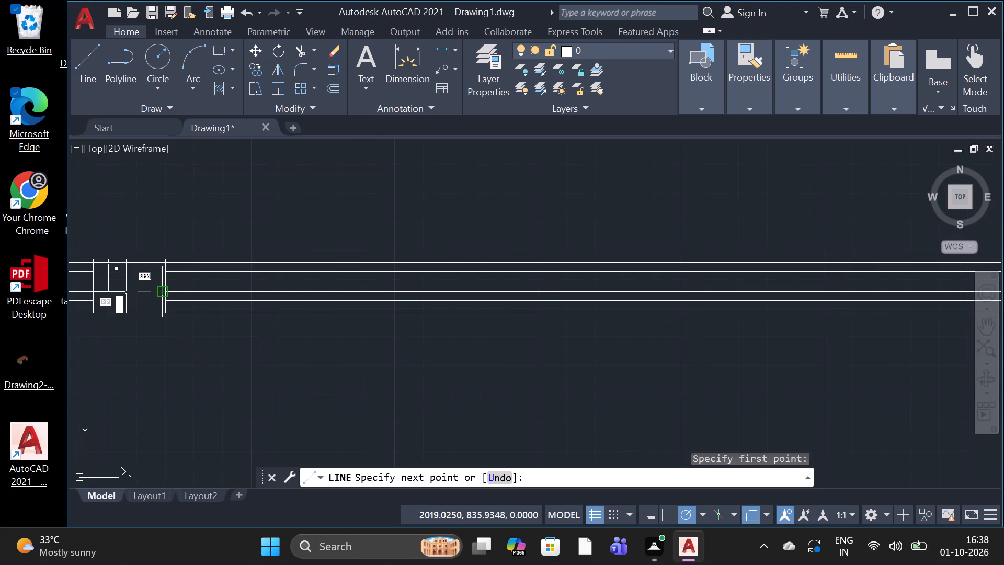
scroll(146, 293, "up", 3)
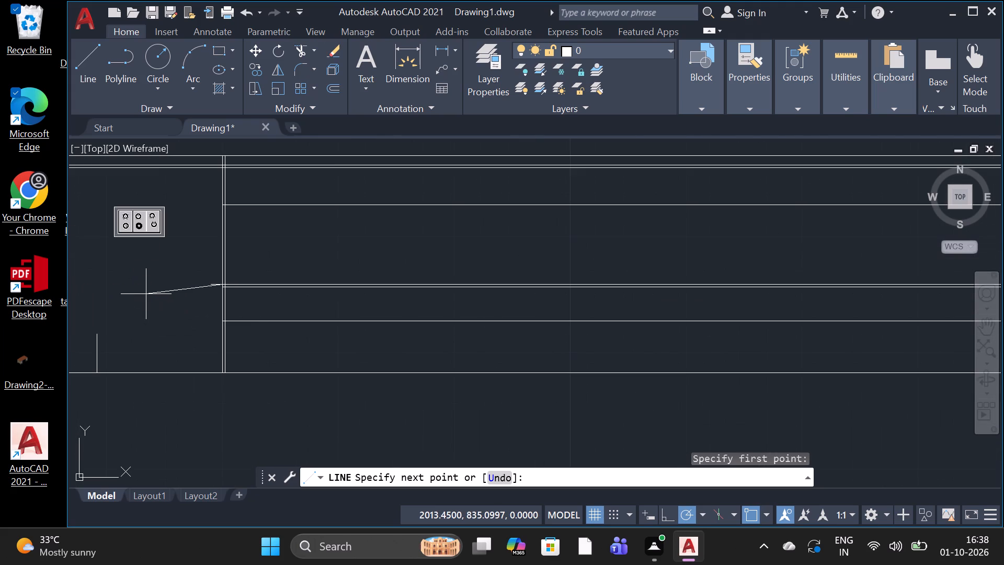
left_click(189, 288)
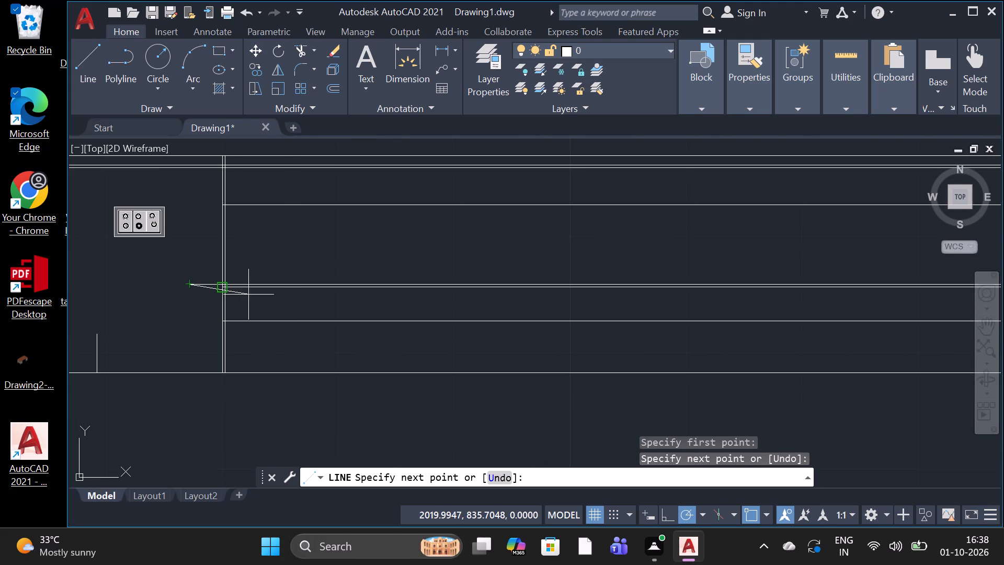
key("space")
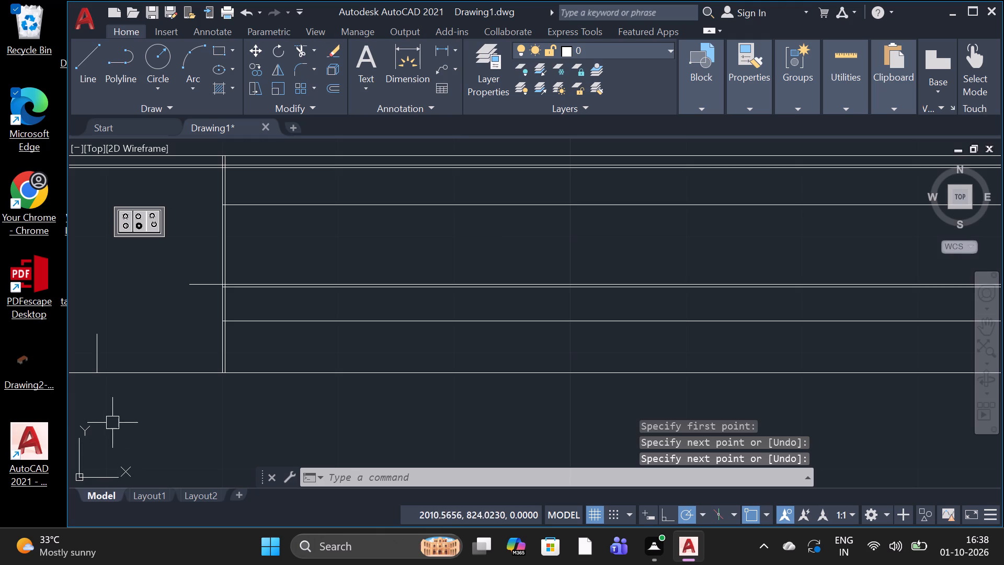
Draw a sloping line from the upper end of the short upright to the free end of the horizontal floor-level line.
left_click(86, 59)
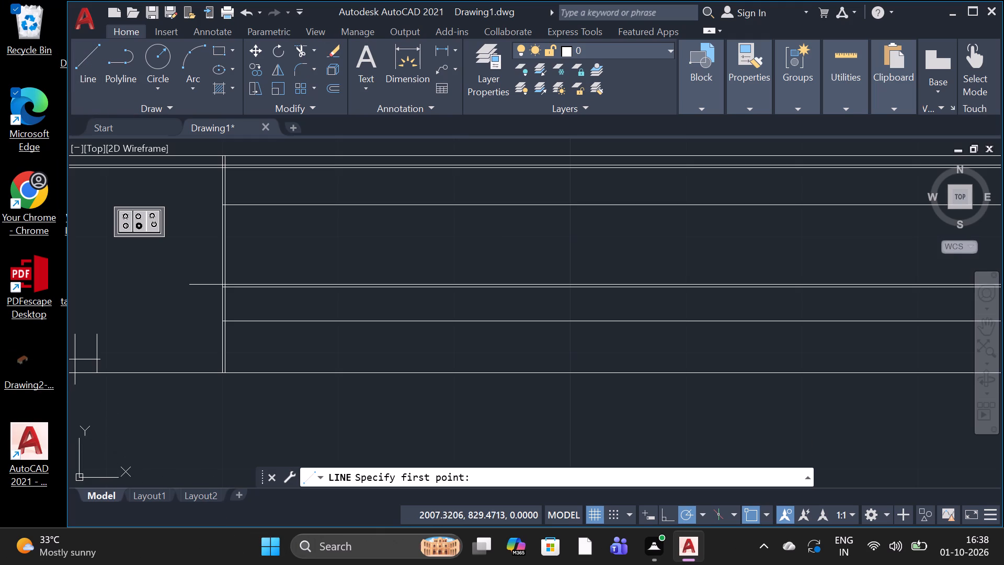
left_click(89, 335)
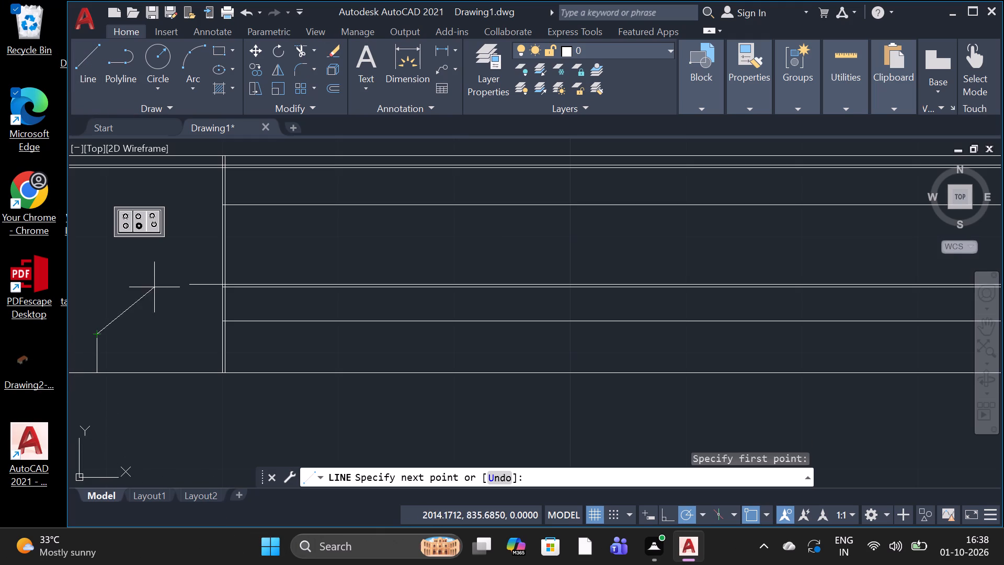
left_click(184, 288)
key("space")
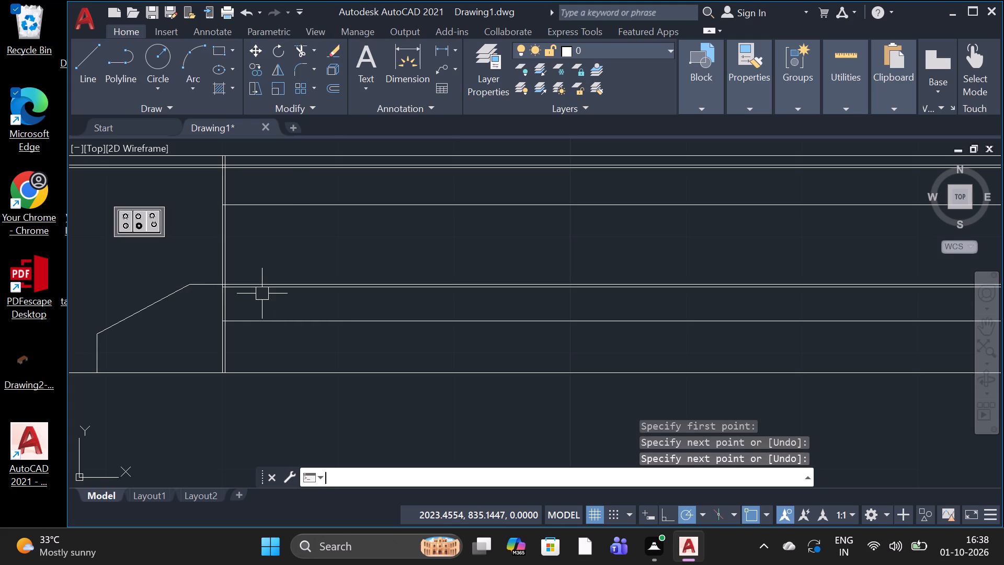
Draw a line about 3.3 units straight down from the slope's upper end, then horizontally to the wall beyond the three-panel window.
left_click(82, 62)
left_click(196, 292)
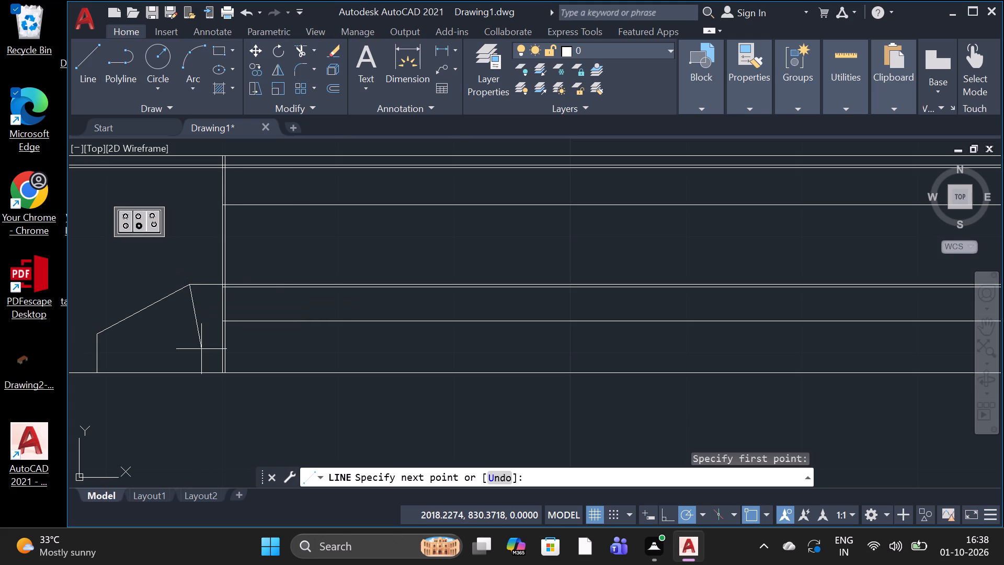
left_click(185, 323)
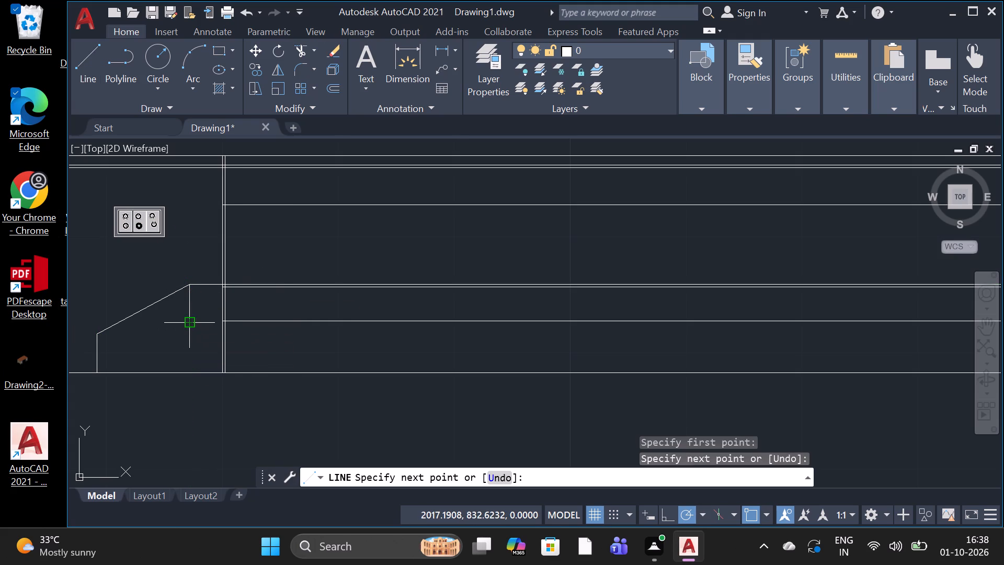
left_click(221, 323)
key("space")
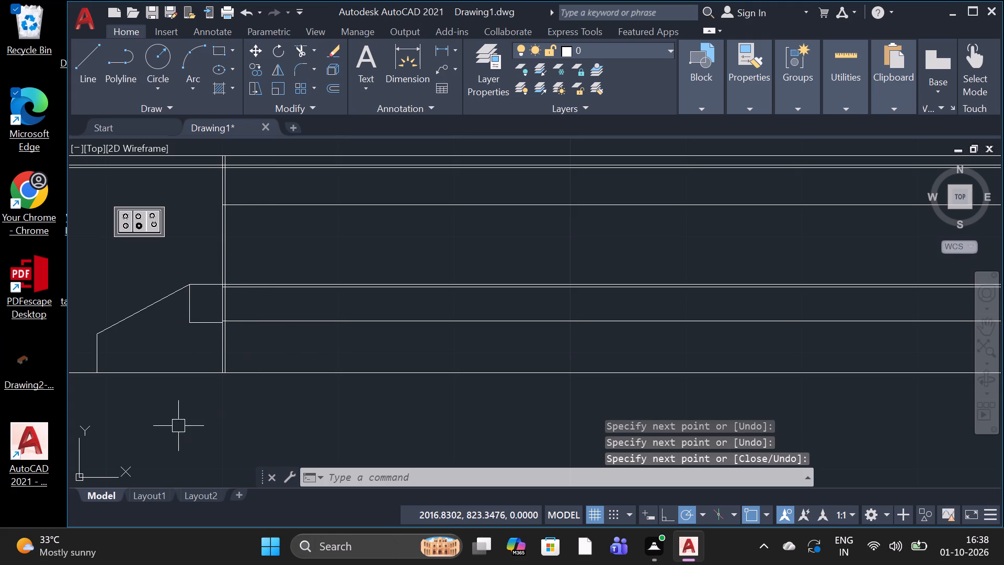
Draw a line about 2.6 units along the ground from the short upright's base to the nearer face of the wall beside the door.
scroll(109, 255, "down", 2)
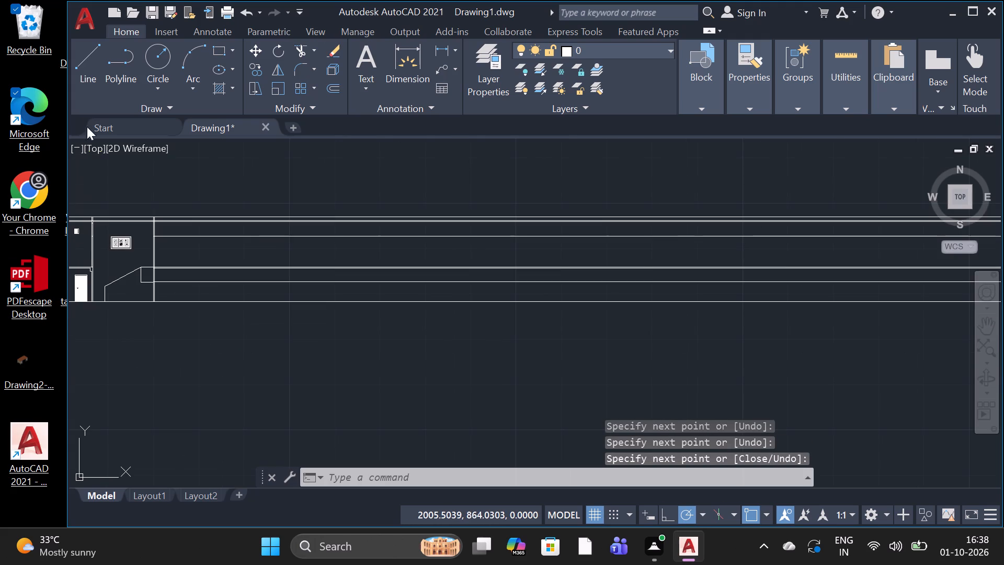
left_click(82, 94)
scroll(99, 314, "up", 1)
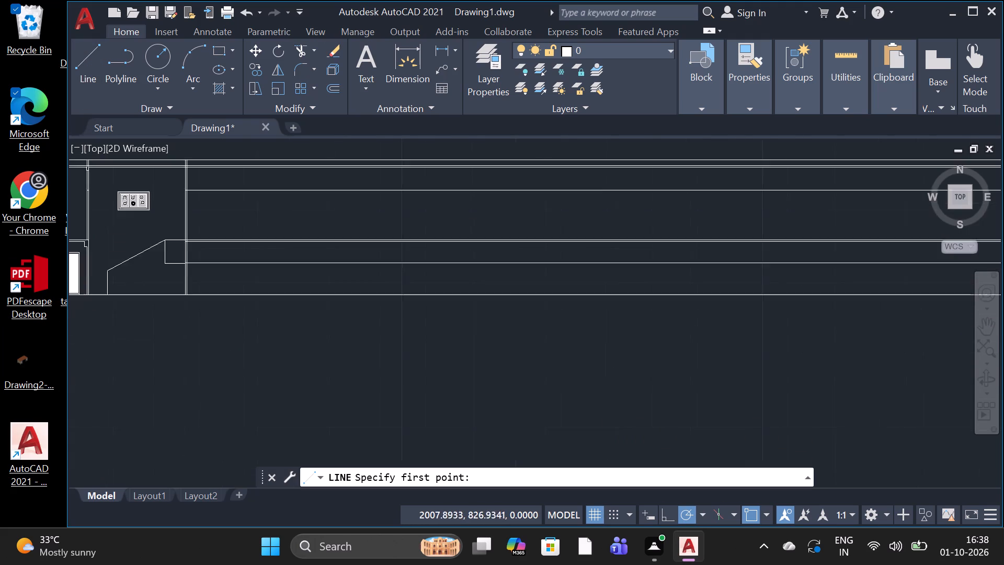
scroll(95, 295, "up", 4)
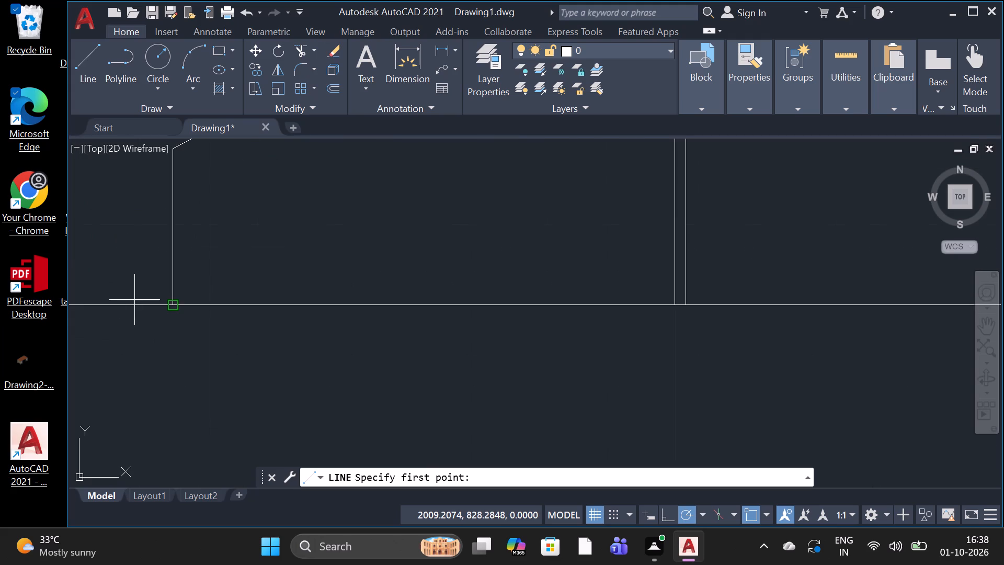
left_click(173, 306)
scroll(156, 325, "down", 3)
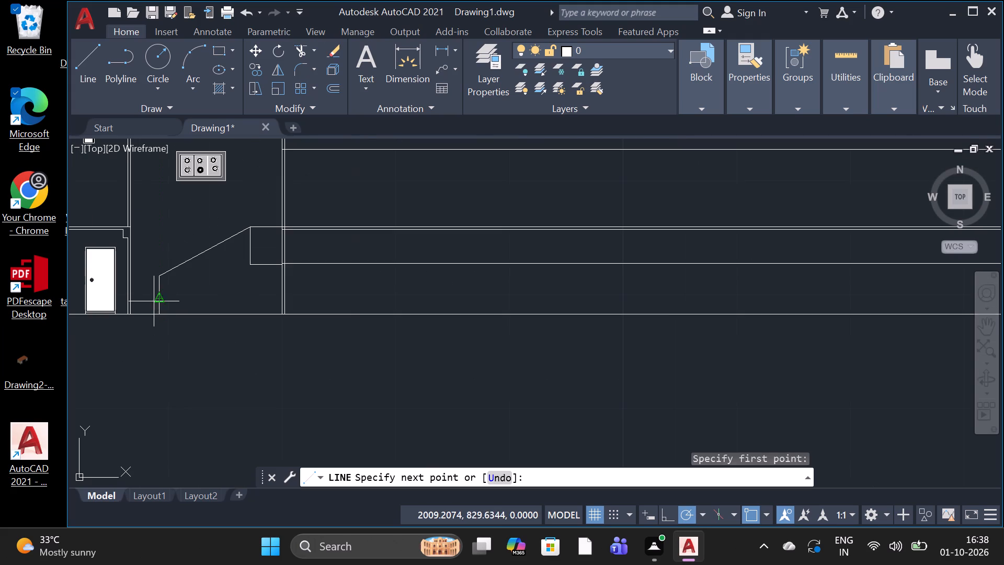
scroll(132, 317, "up", 3)
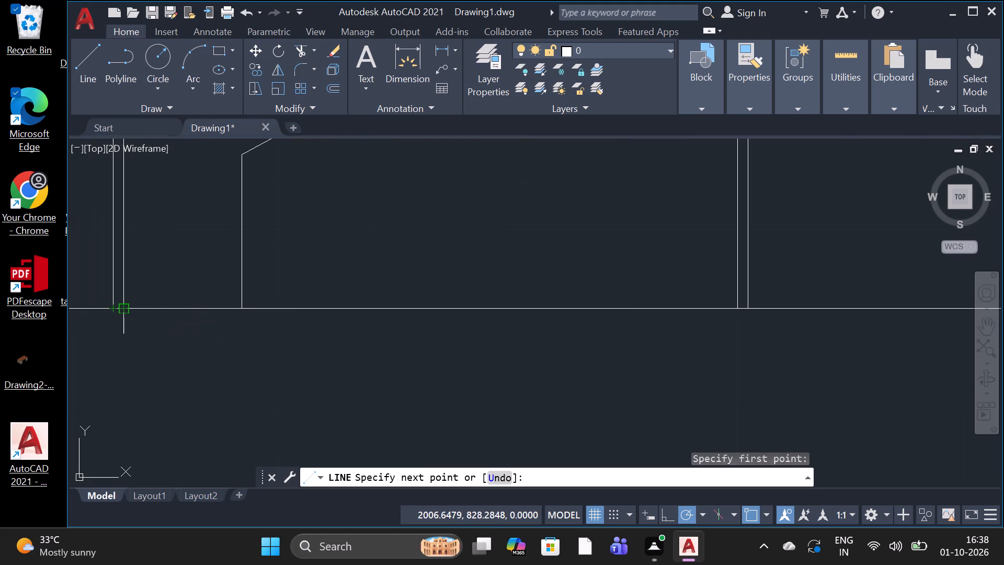
scroll(116, 306, "up", 2)
left_click(138, 308)
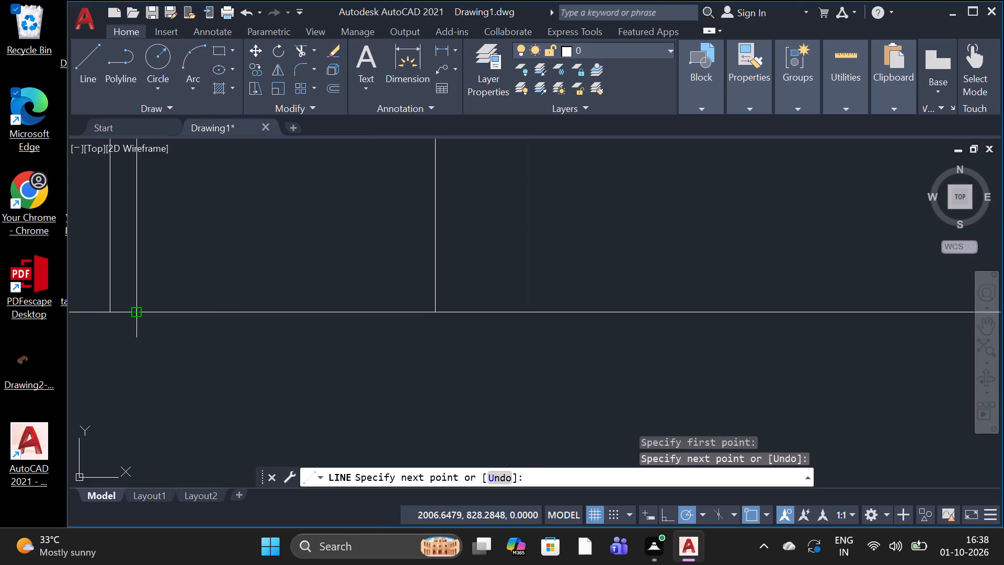
key("space")
Copy the ground line between the short upright and the wall beside the door as a fitted 7-item array up to the upright's top.
type("CO")
key("space")
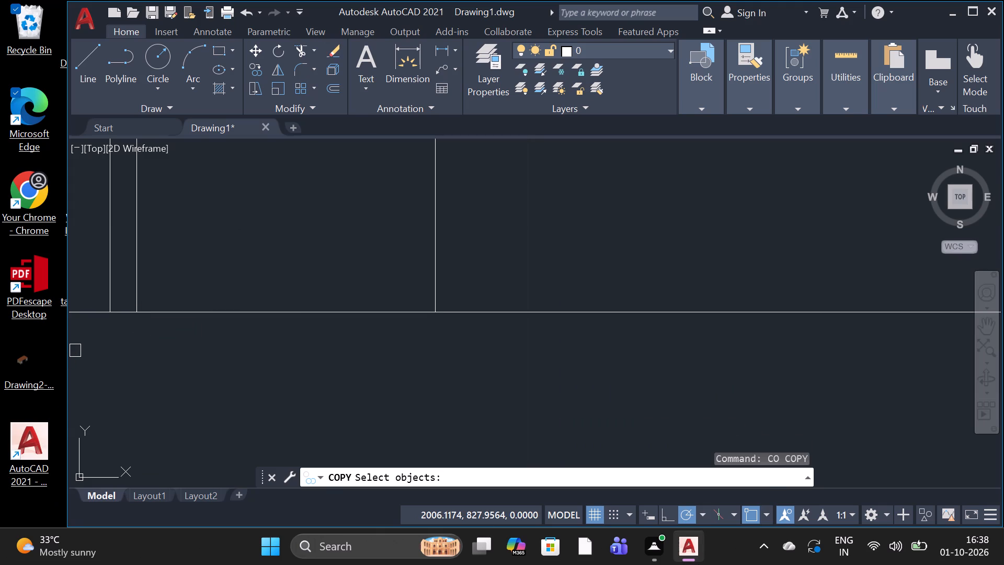
left_click(279, 314)
key("space")
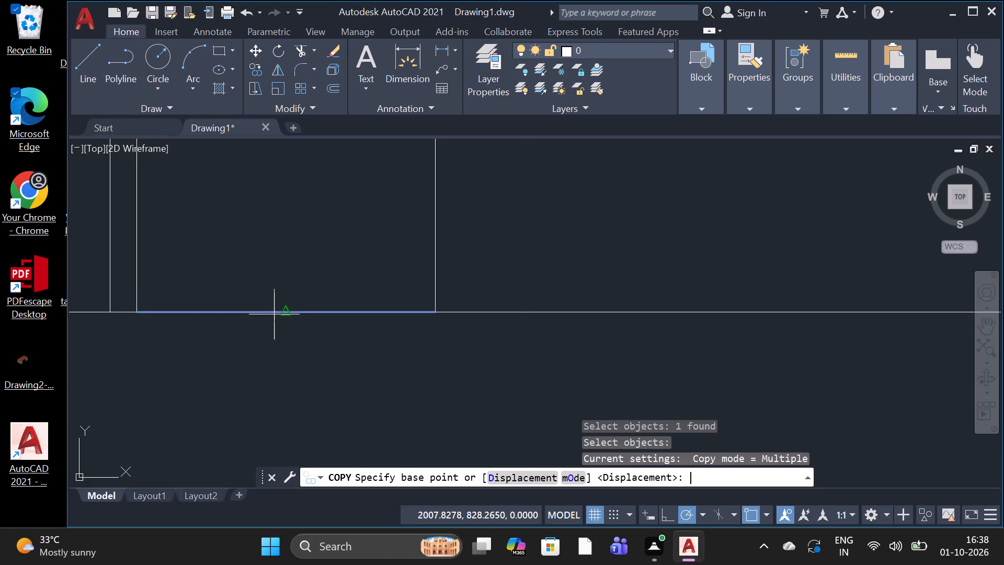
left_click(298, 315)
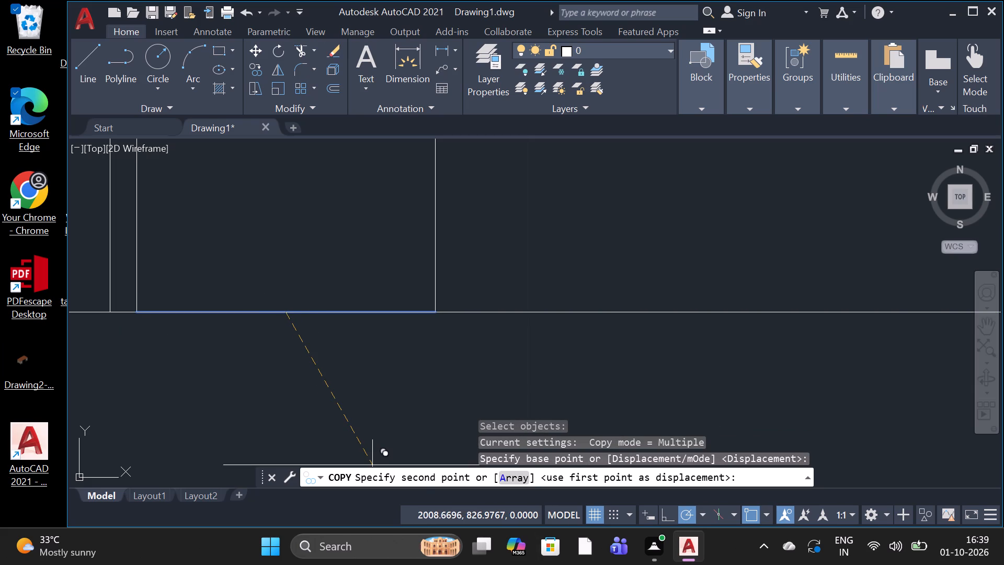
left_click(514, 483)
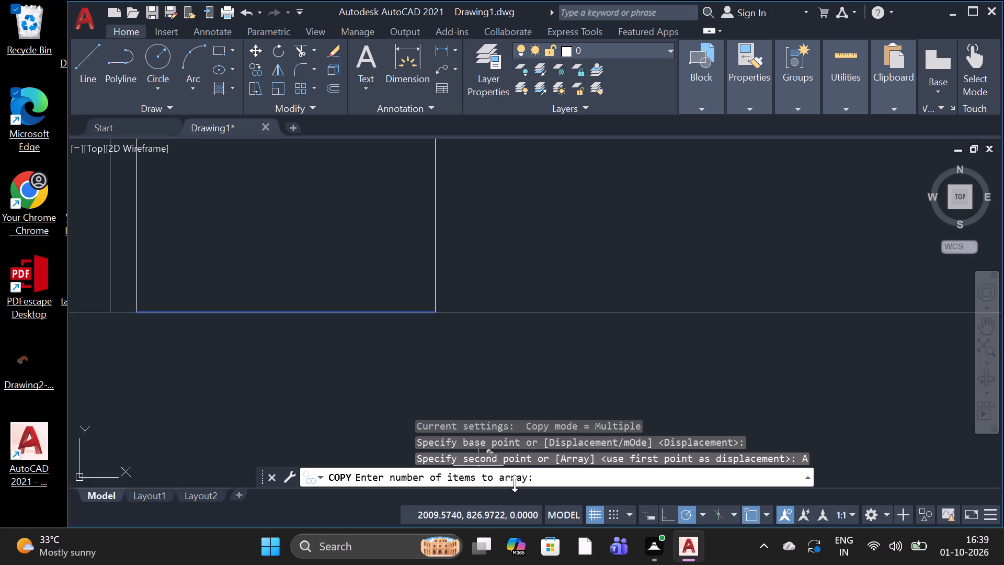
key("7")
key("space")
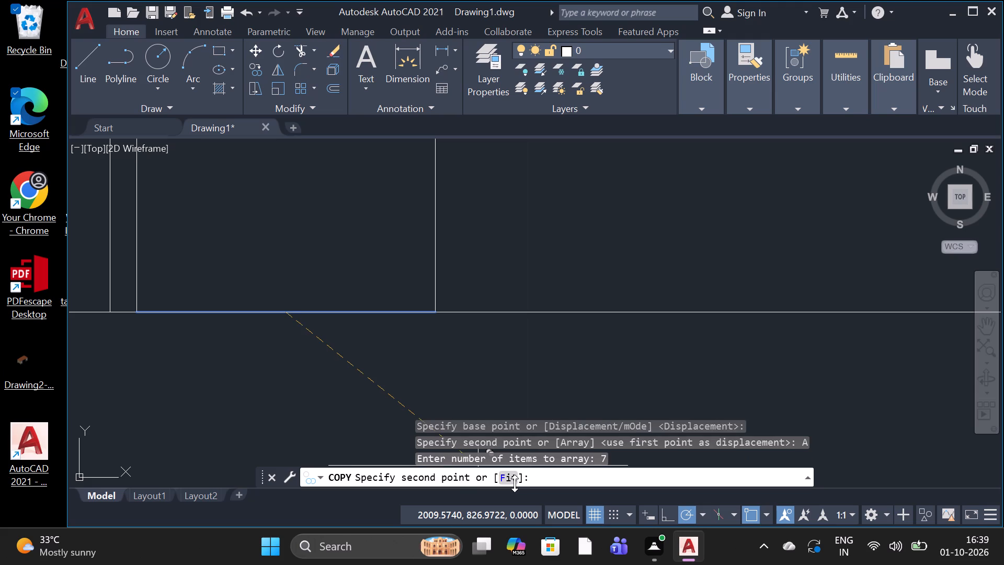
left_click(509, 478)
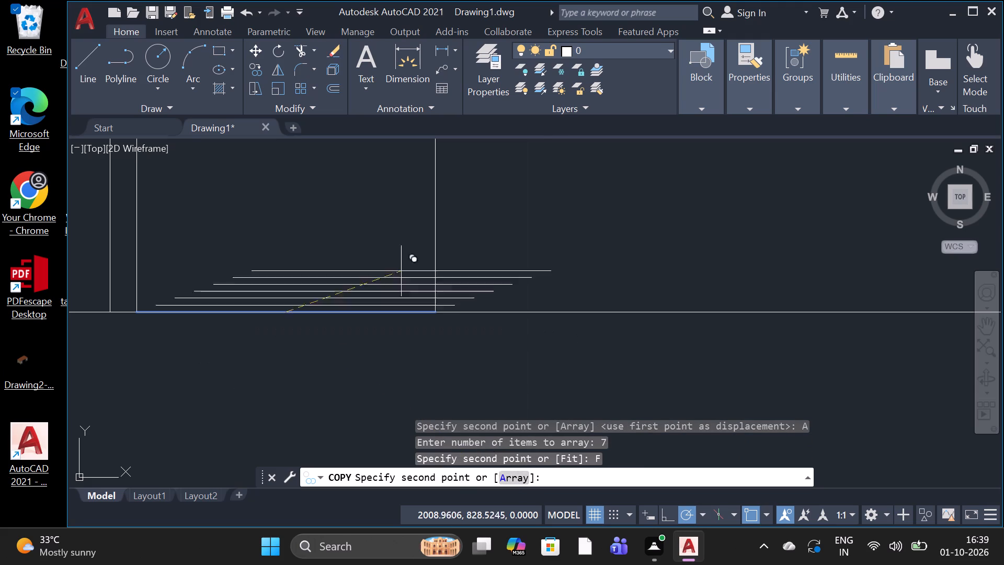
scroll(267, 173, "down", 2)
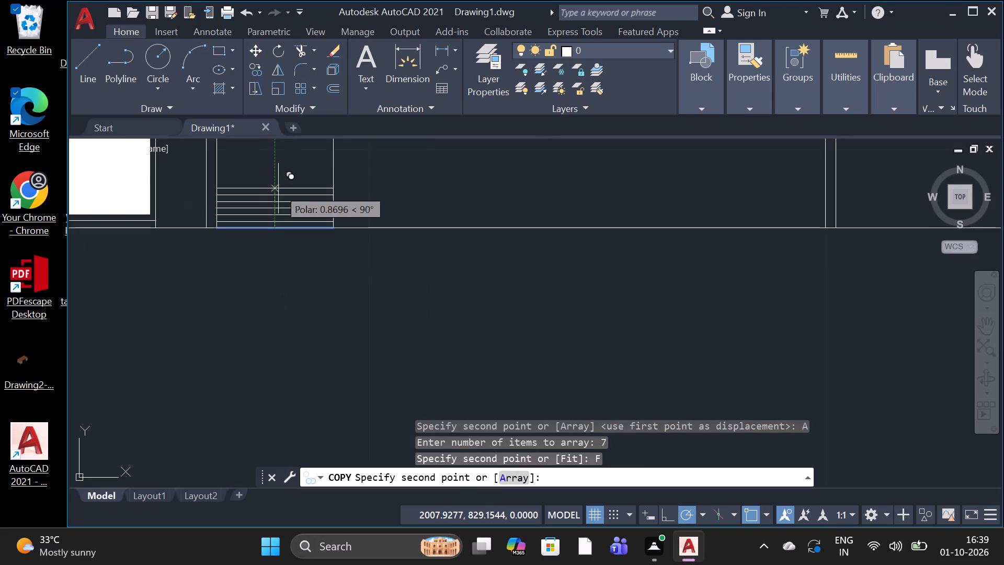
scroll(279, 189, "down", 3)
scroll(283, 161, "up", 4)
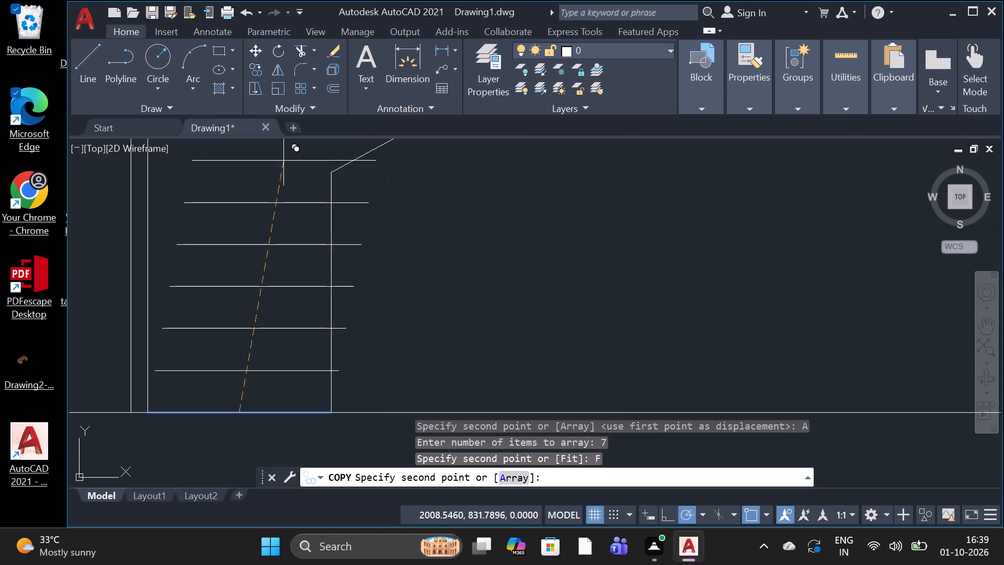
left_click(242, 172)
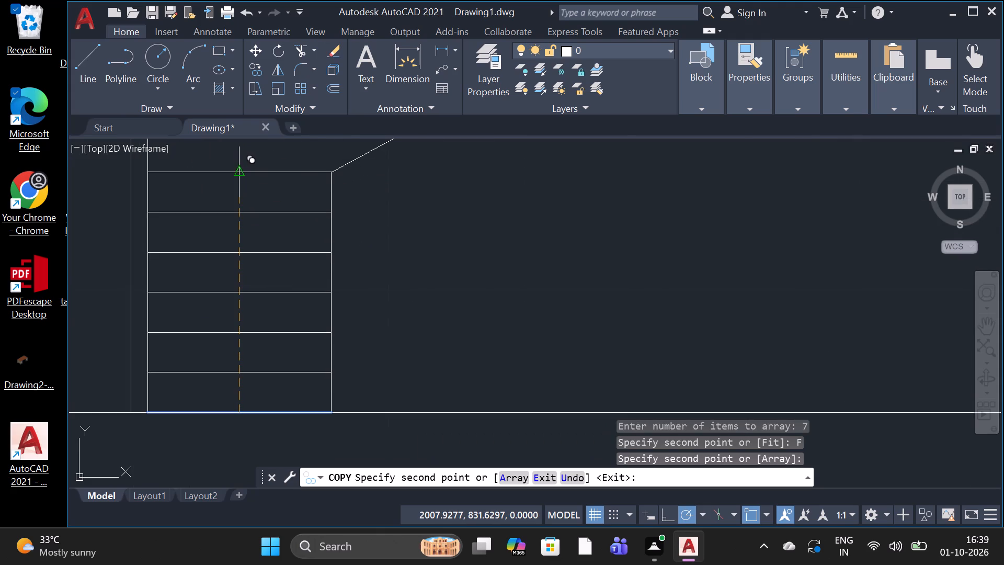
key("space")
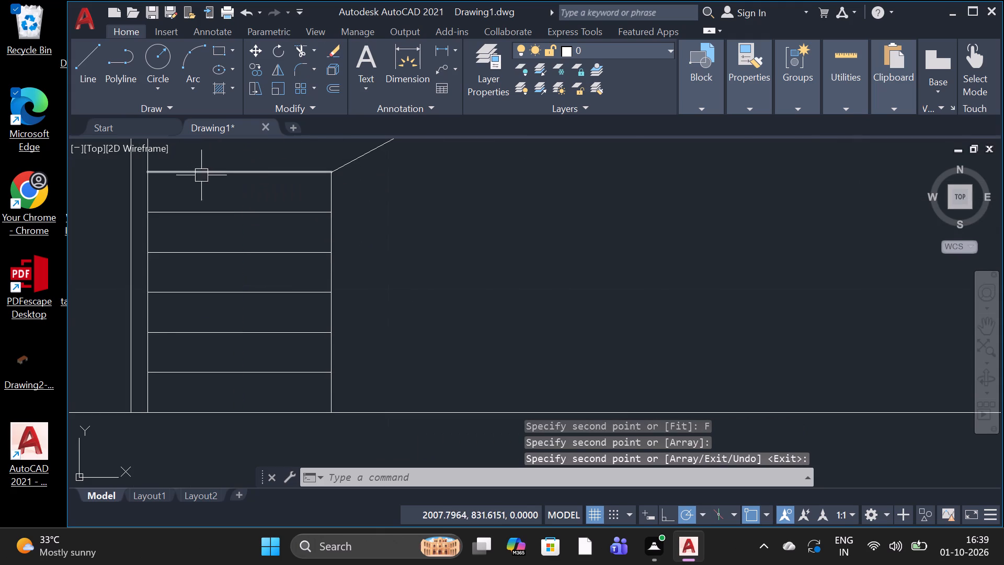
Draw a horizontal line about 2.8 units along the base of the upper landing block, ending at the wall's near face.
scroll(198, 187, "down", 3)
scroll(337, 199, "down", 2)
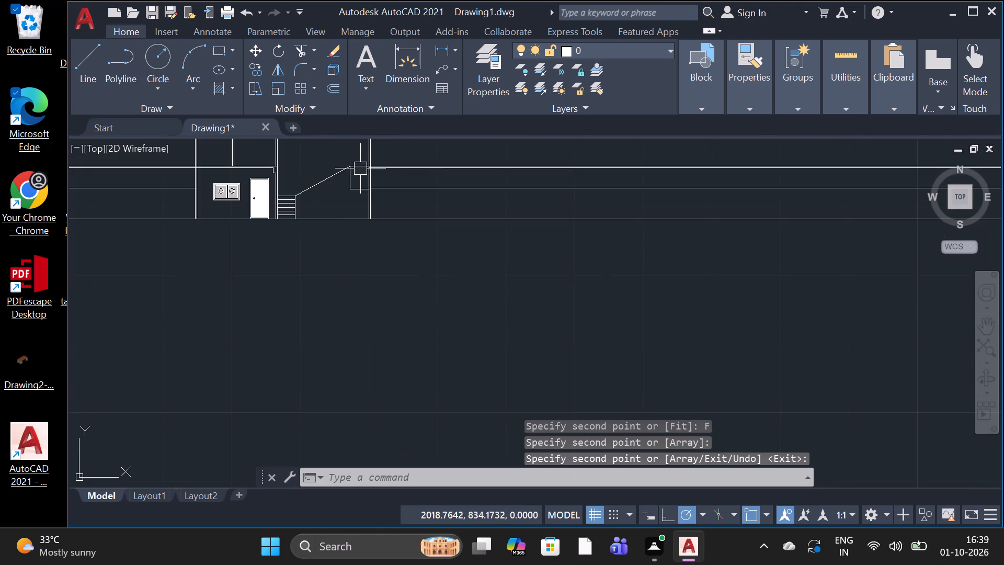
scroll(362, 146, "up", 3)
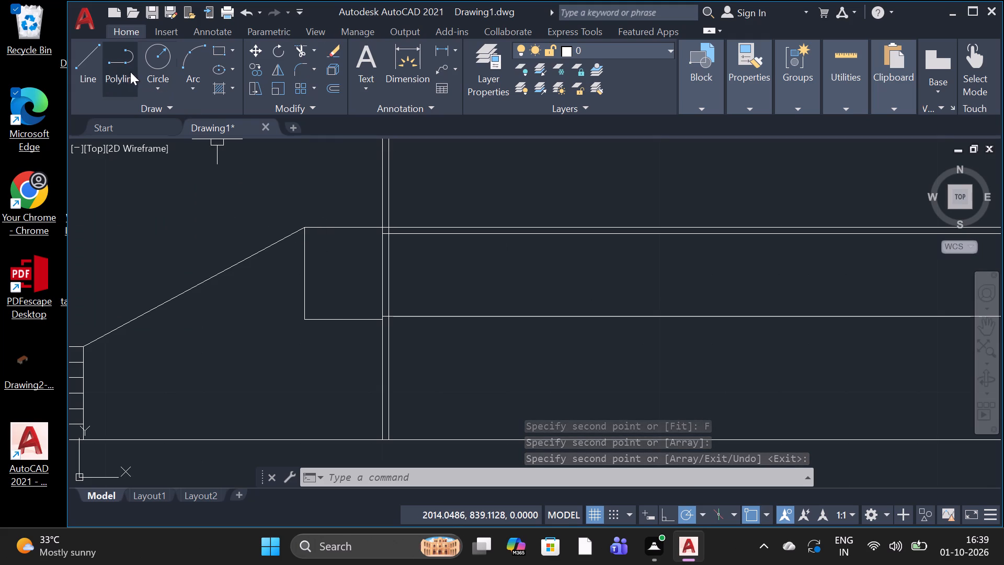
left_click(85, 77)
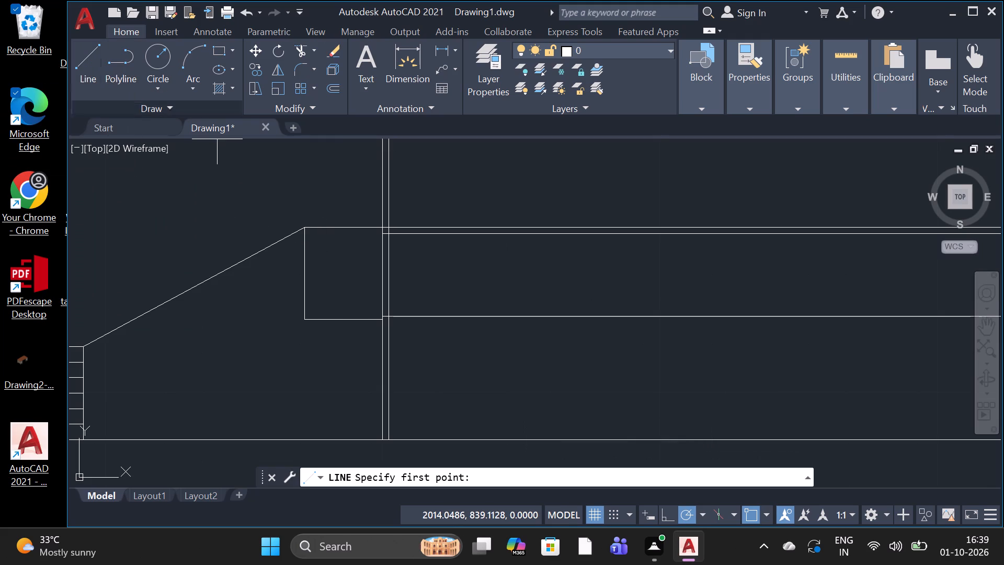
left_click(303, 321)
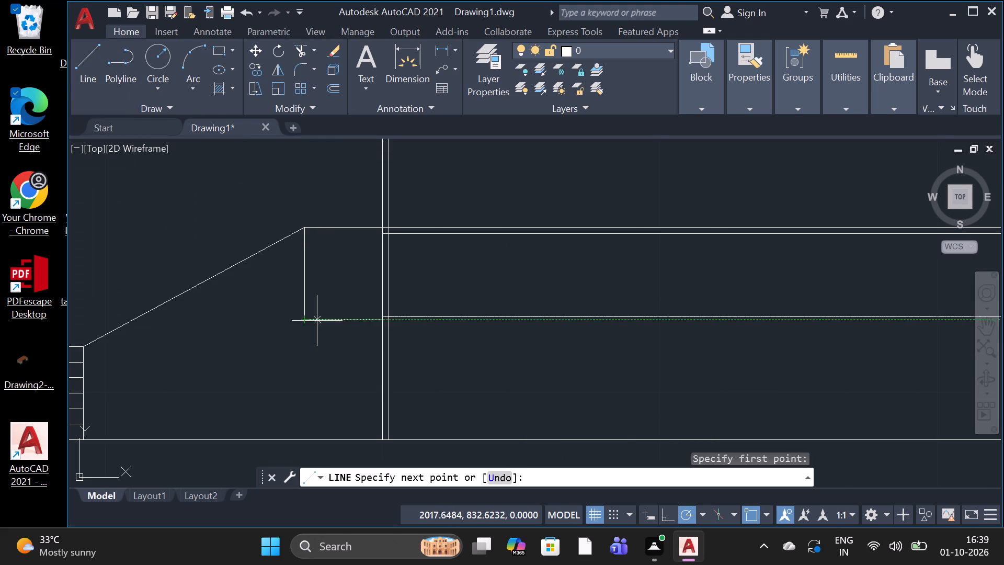
scroll(386, 322, "up", 3)
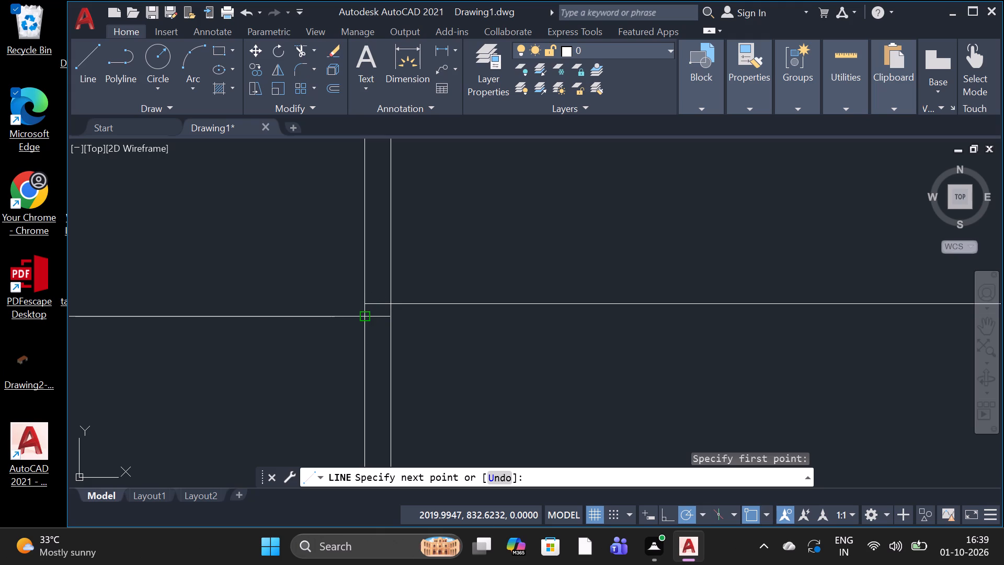
left_click(366, 320)
key("space")
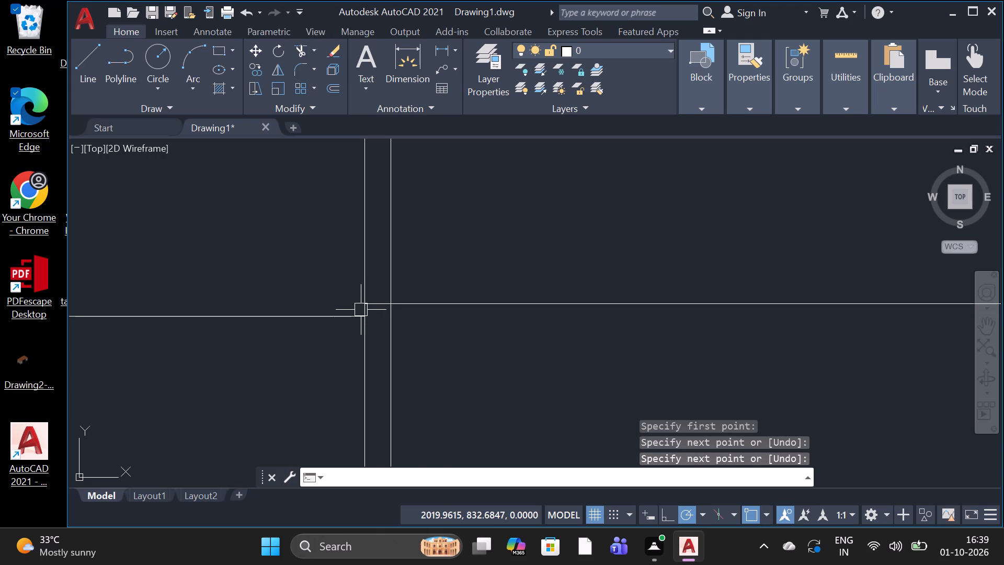
Copy the upper landing block's base line vertically as a 7-item array fitted up to the upper floor line.
key("c")
key("o")
key("space")
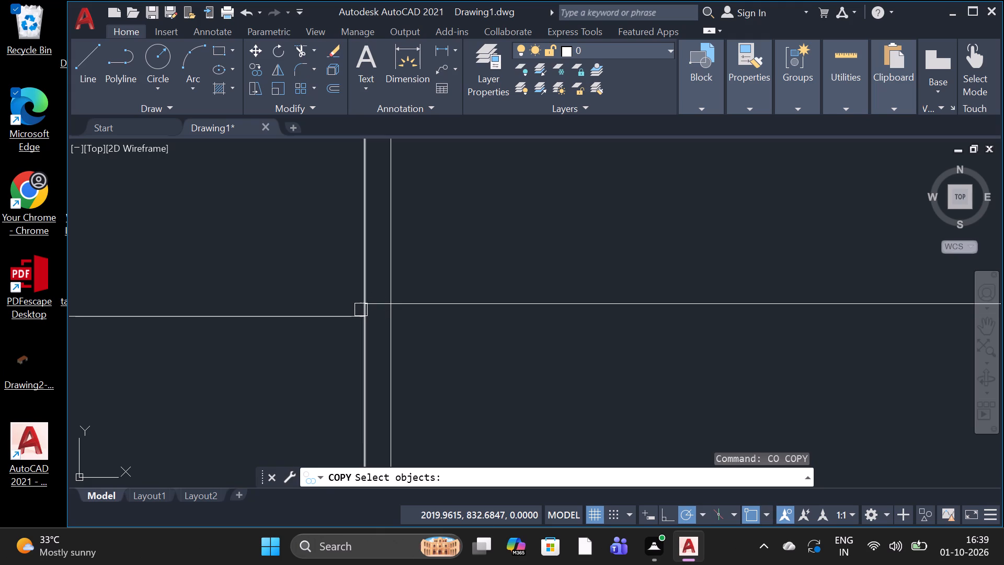
left_click(329, 317)
key("space")
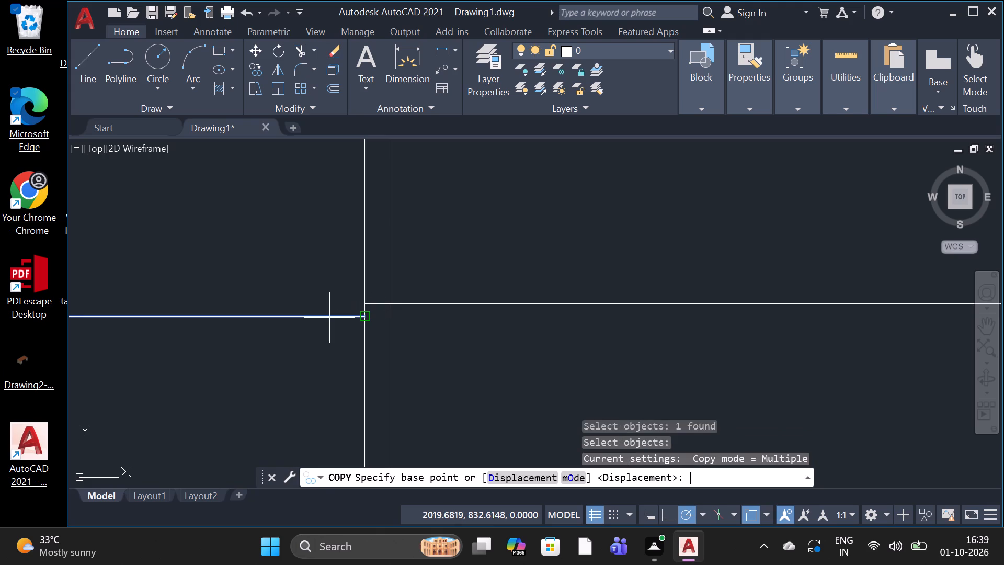
left_click(214, 318)
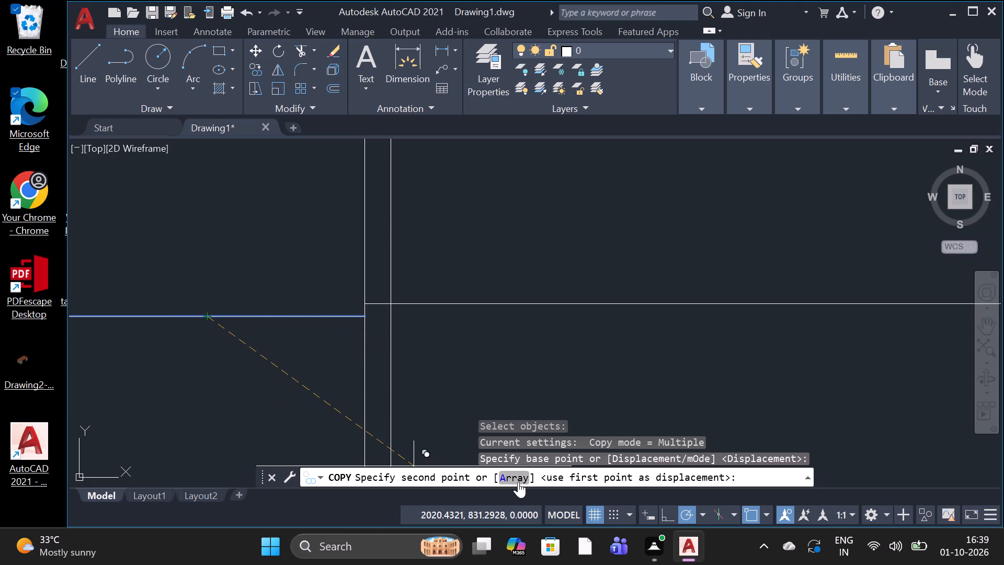
left_click(519, 482)
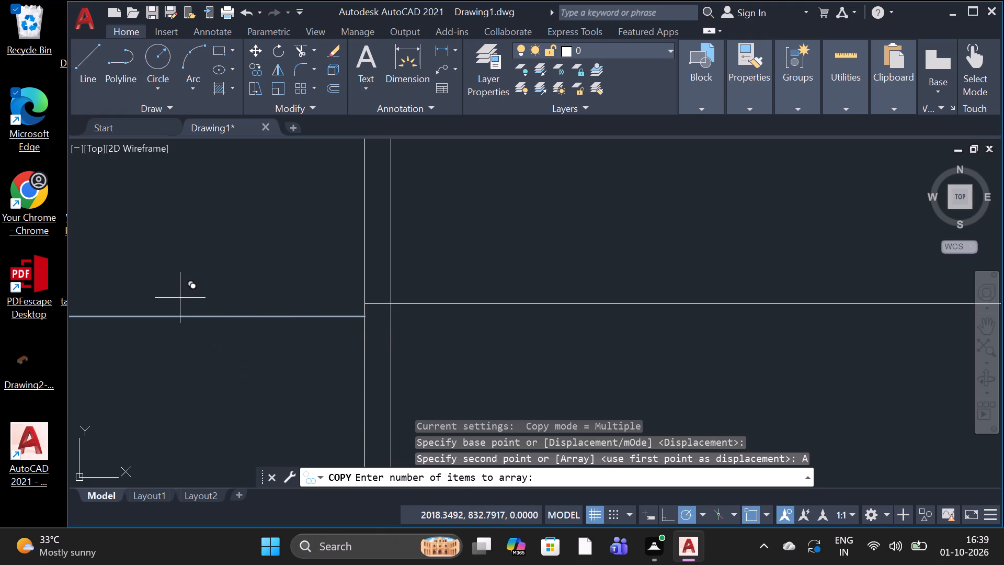
key("7")
key("space")
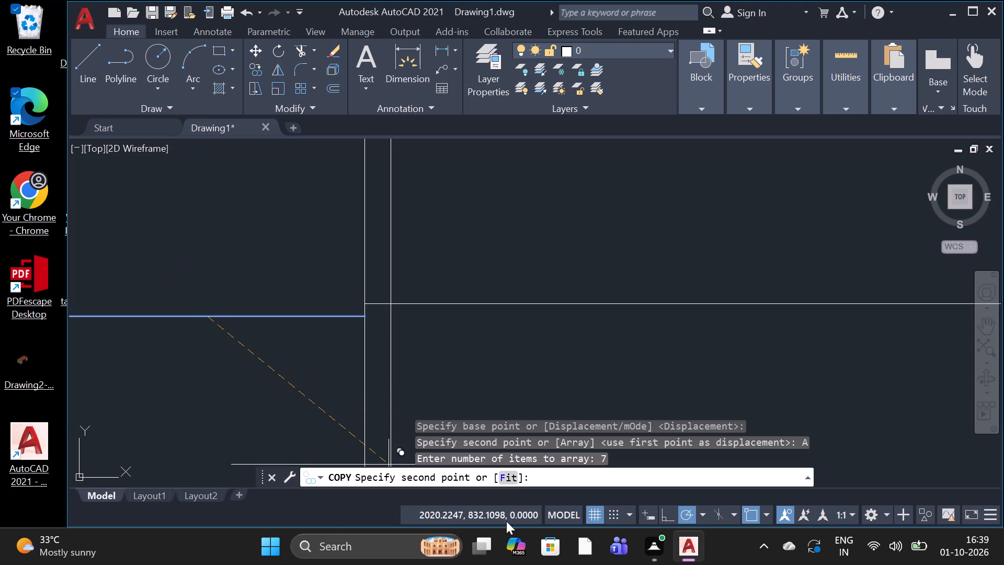
left_click(516, 482)
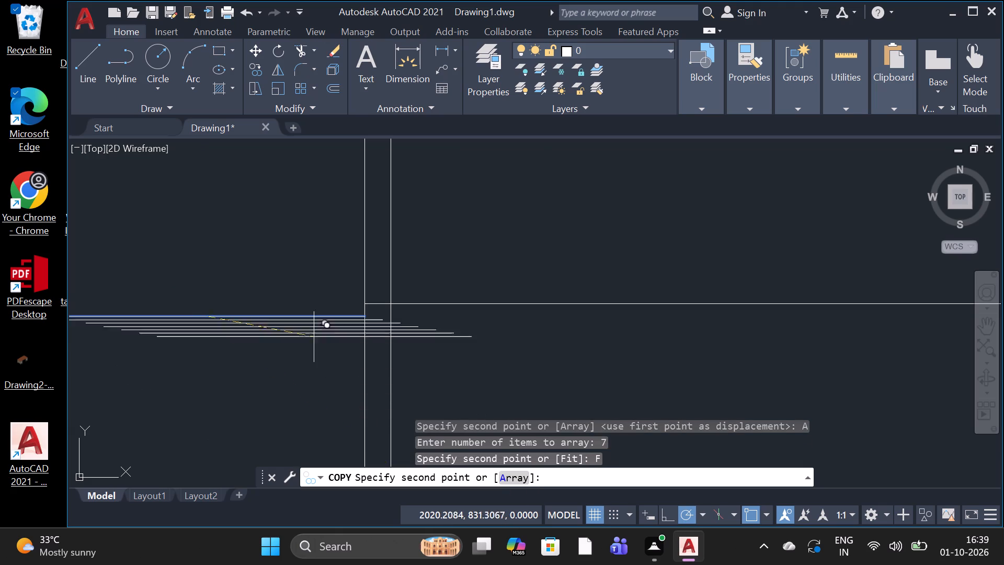
scroll(284, 259, "down", 3)
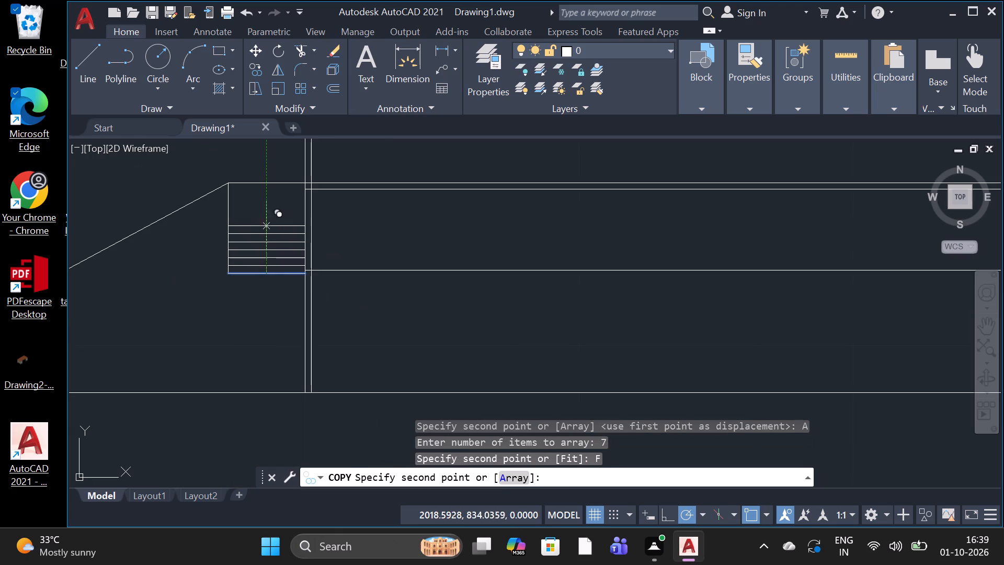
scroll(266, 190, "up", 2)
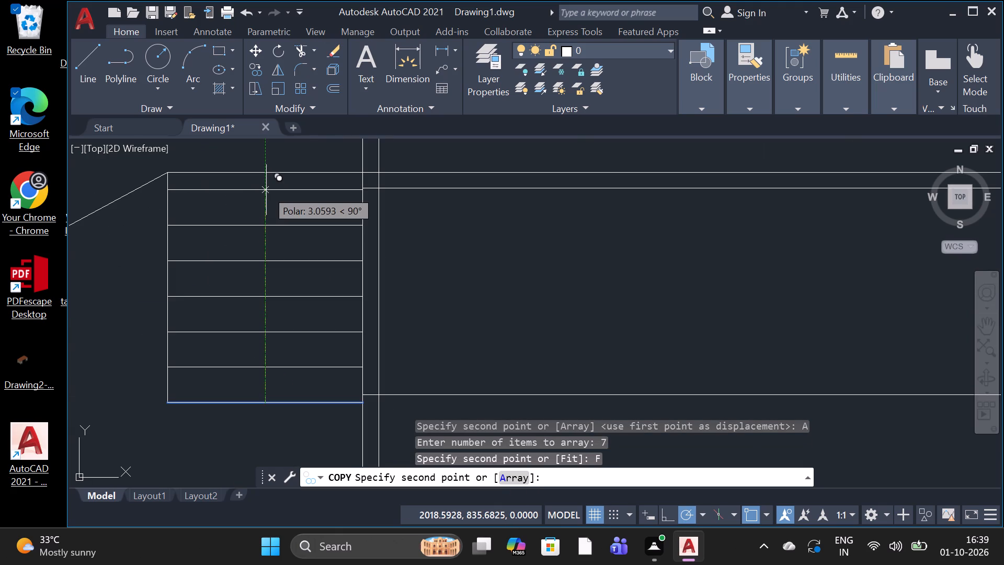
left_click(267, 168)
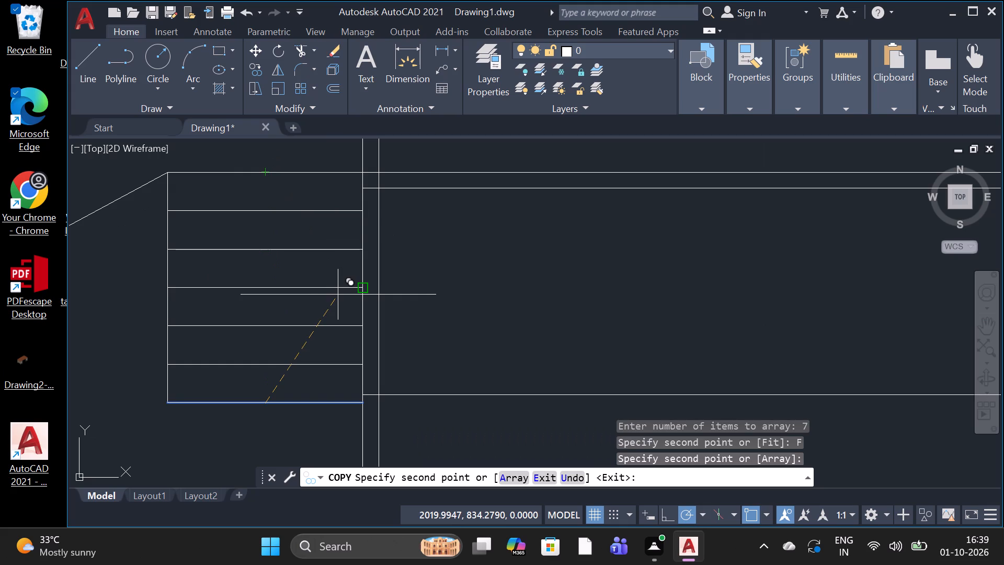
key("space")
Draw a sloping line from the upper block's lower free corner to the end of the lower block's second line above ground.
scroll(338, 295, "down", 3)
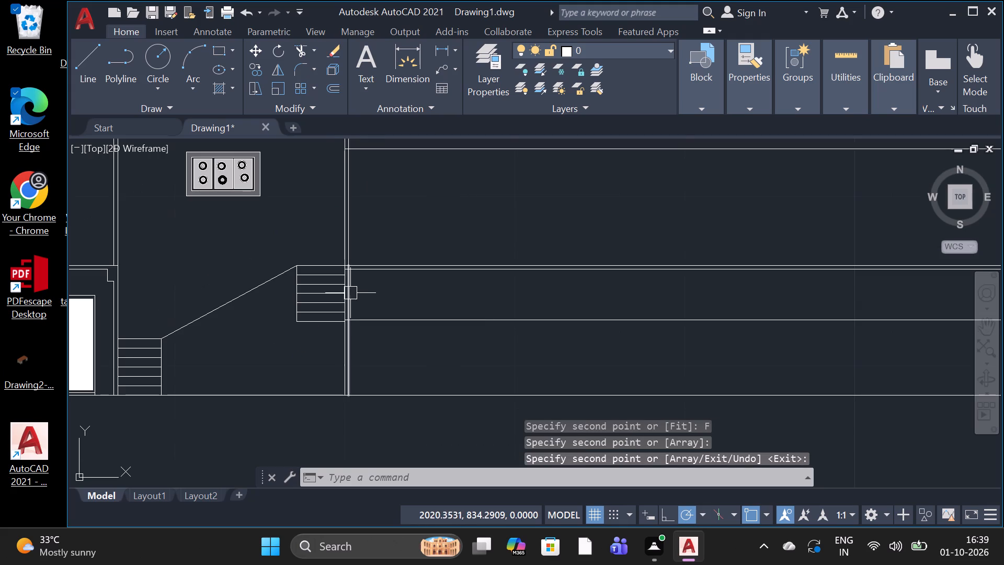
scroll(162, 263, "up", 1)
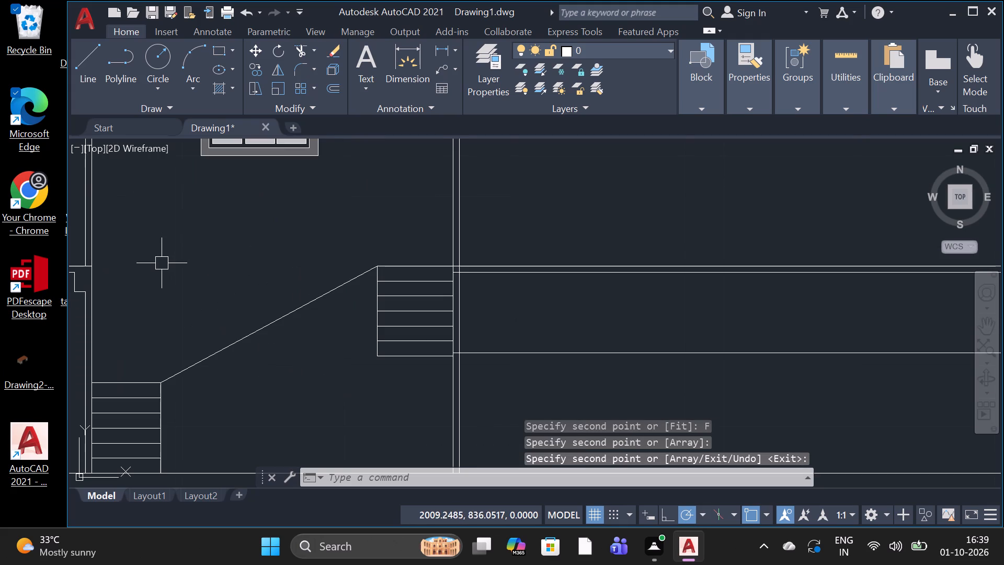
left_click(79, 85)
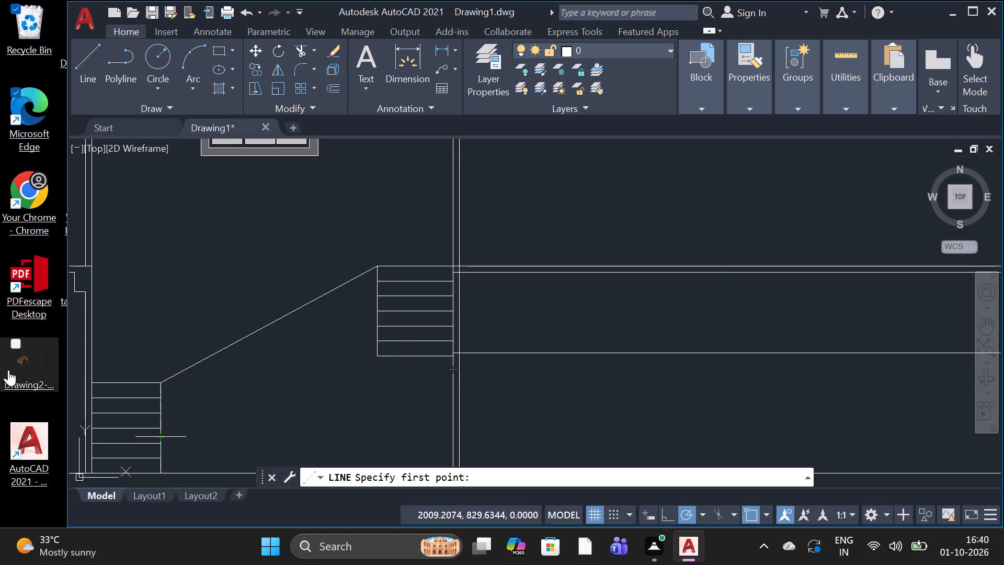
left_click(377, 352)
scroll(338, 364, "down", 2)
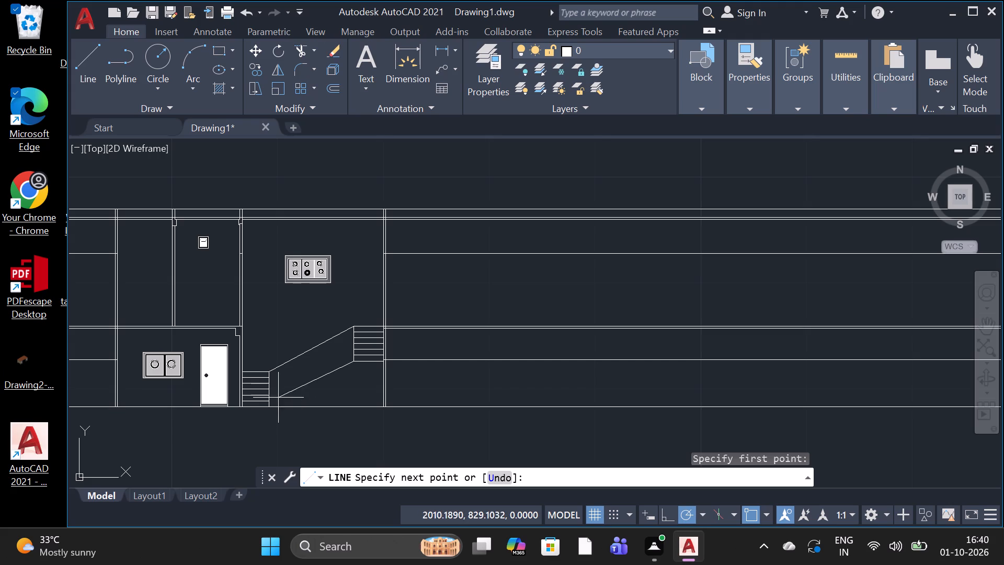
scroll(273, 392, "up", 2)
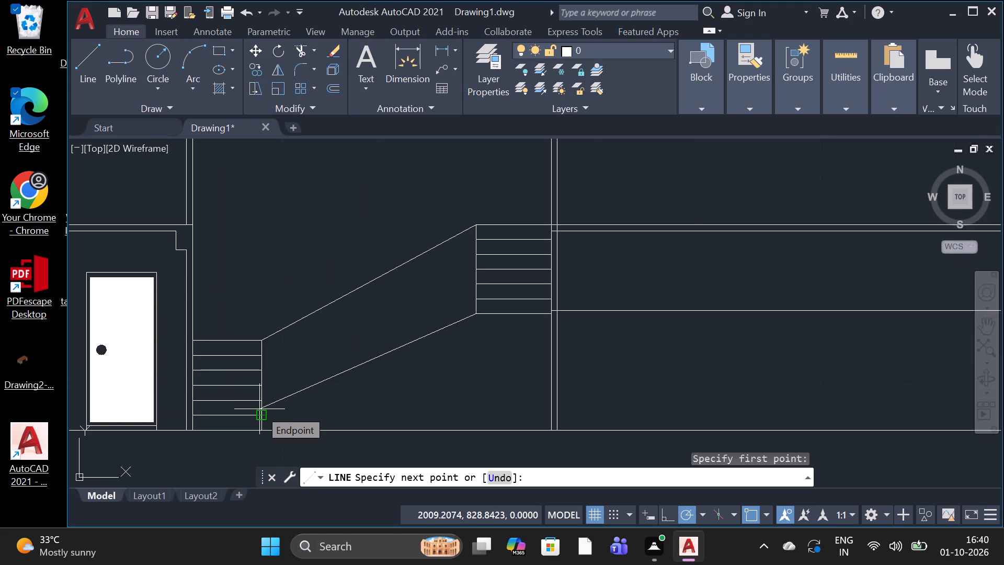
scroll(259, 409, "up", 2)
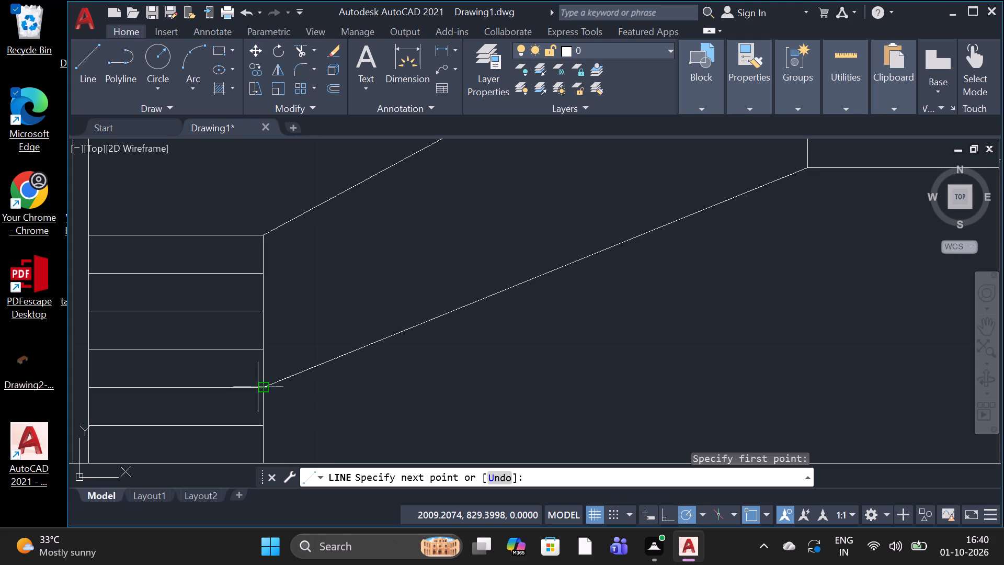
left_click(267, 388)
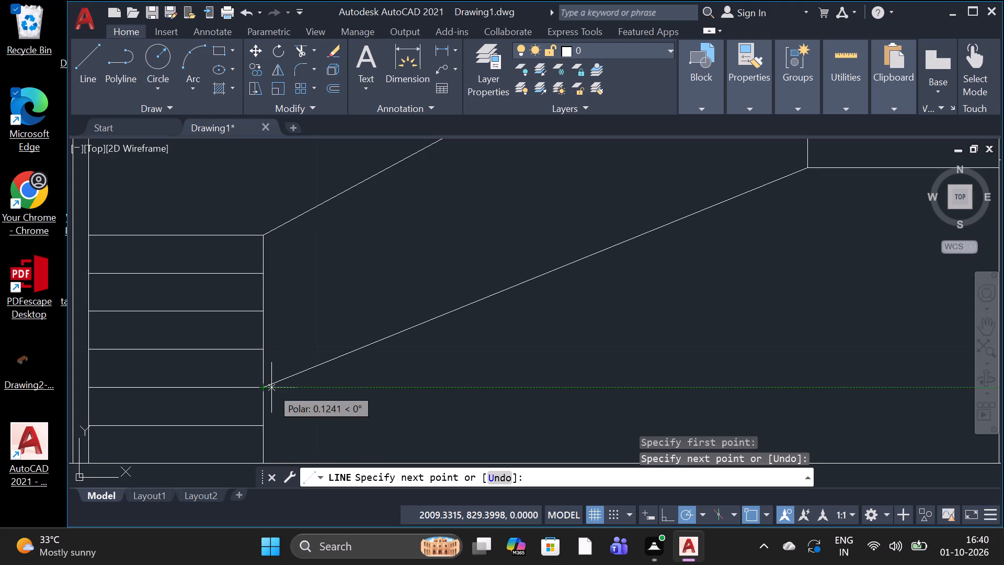
key("space")
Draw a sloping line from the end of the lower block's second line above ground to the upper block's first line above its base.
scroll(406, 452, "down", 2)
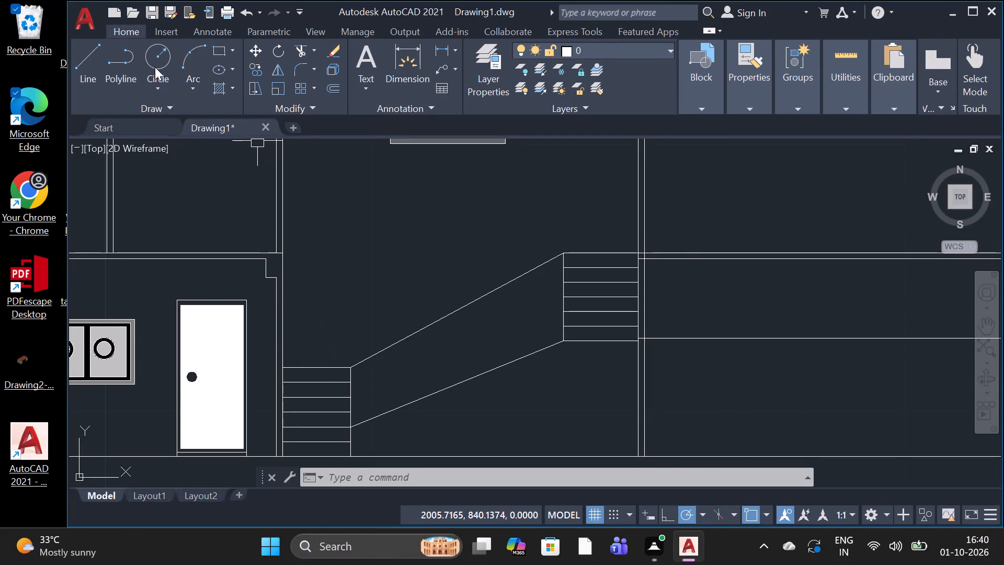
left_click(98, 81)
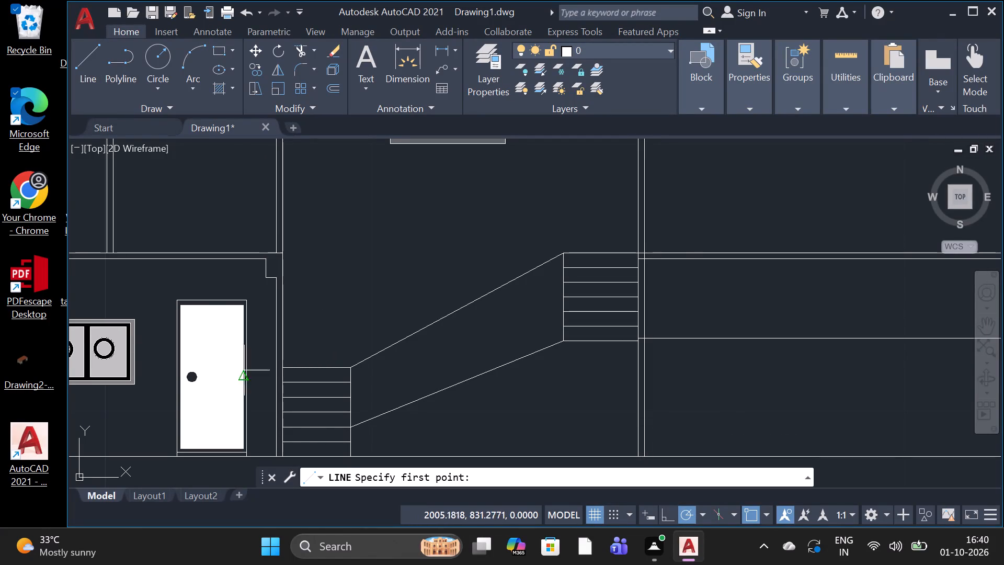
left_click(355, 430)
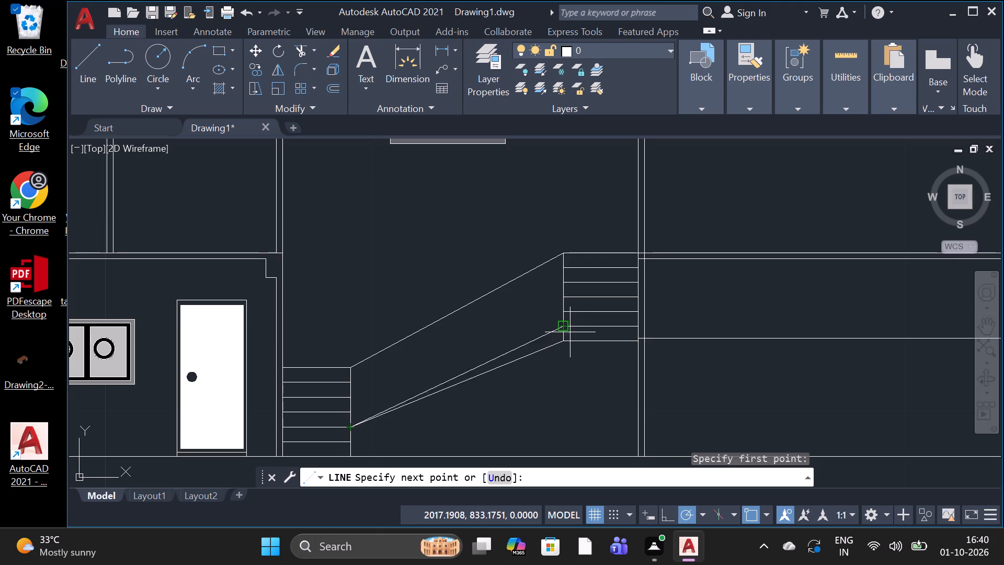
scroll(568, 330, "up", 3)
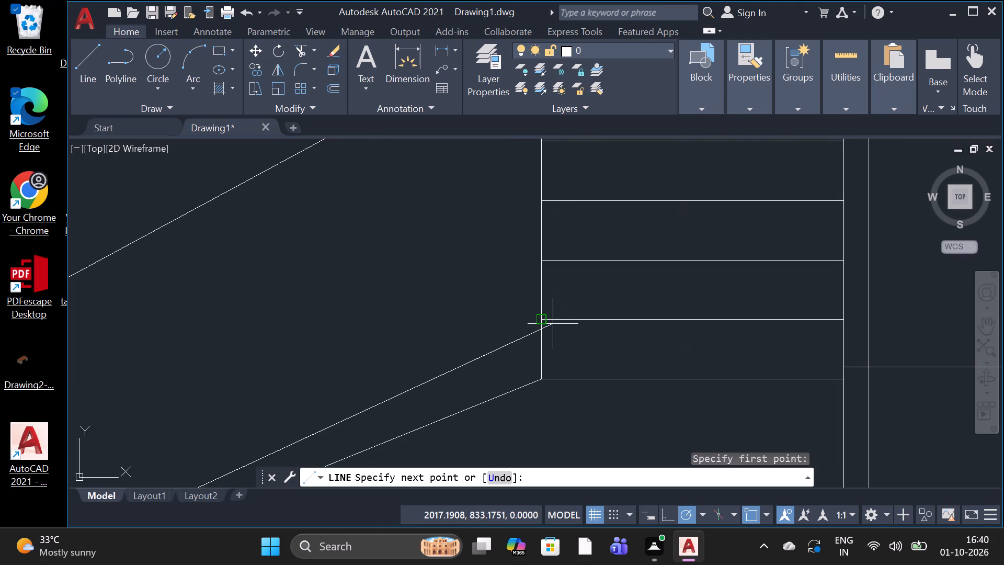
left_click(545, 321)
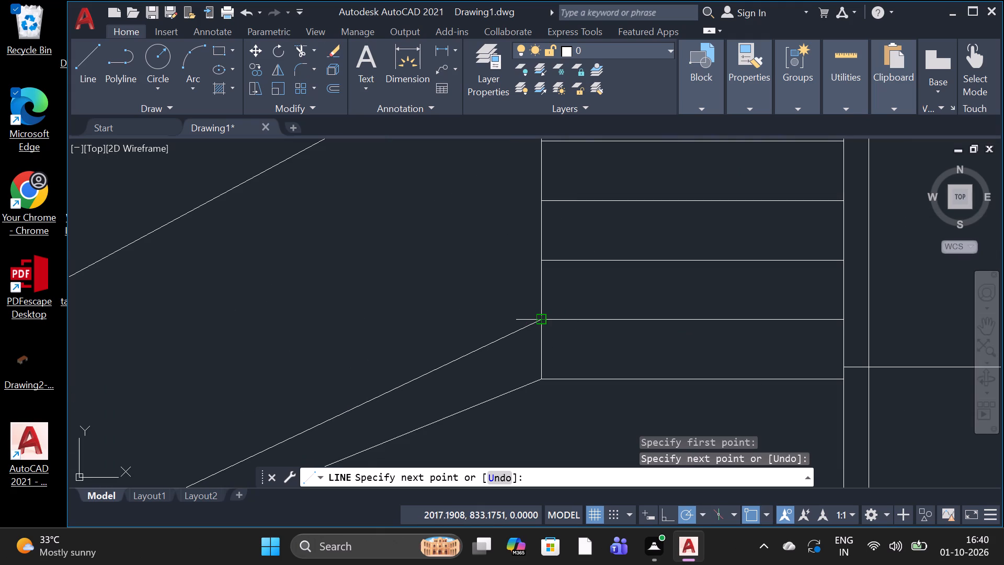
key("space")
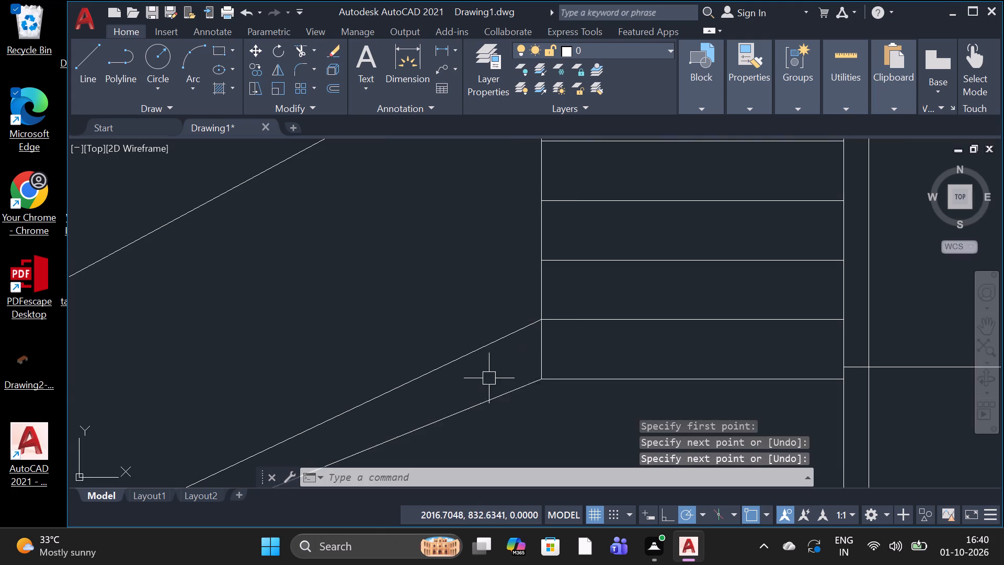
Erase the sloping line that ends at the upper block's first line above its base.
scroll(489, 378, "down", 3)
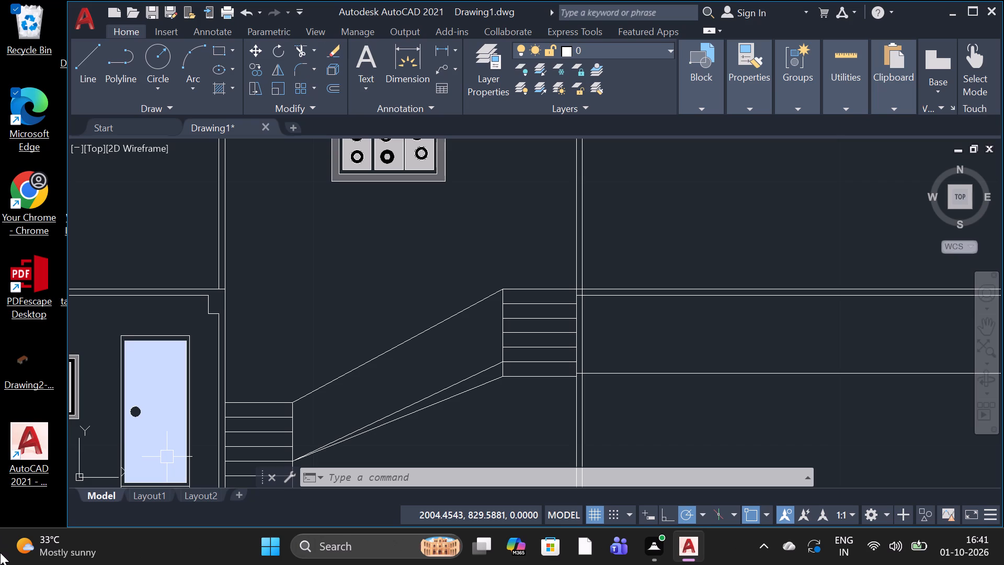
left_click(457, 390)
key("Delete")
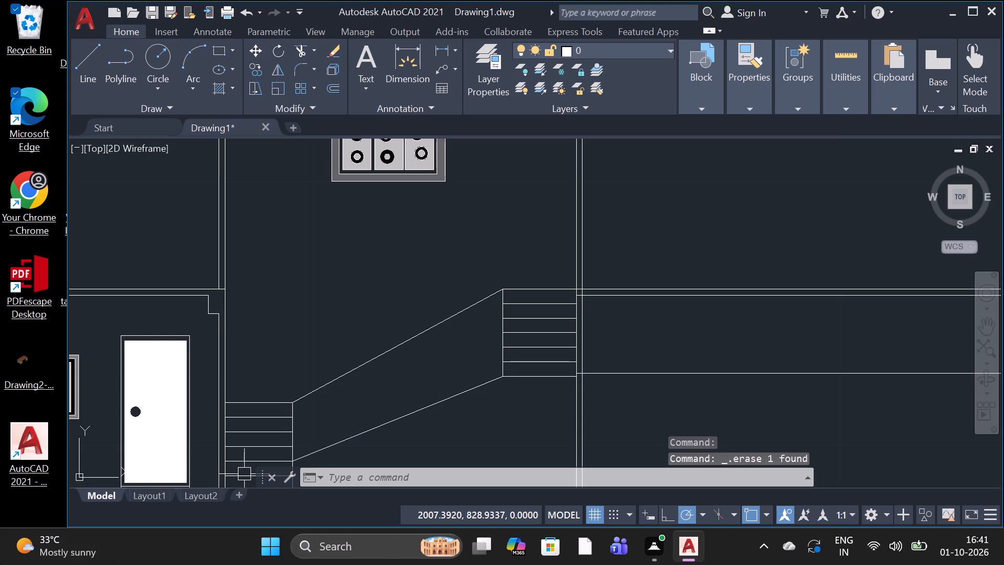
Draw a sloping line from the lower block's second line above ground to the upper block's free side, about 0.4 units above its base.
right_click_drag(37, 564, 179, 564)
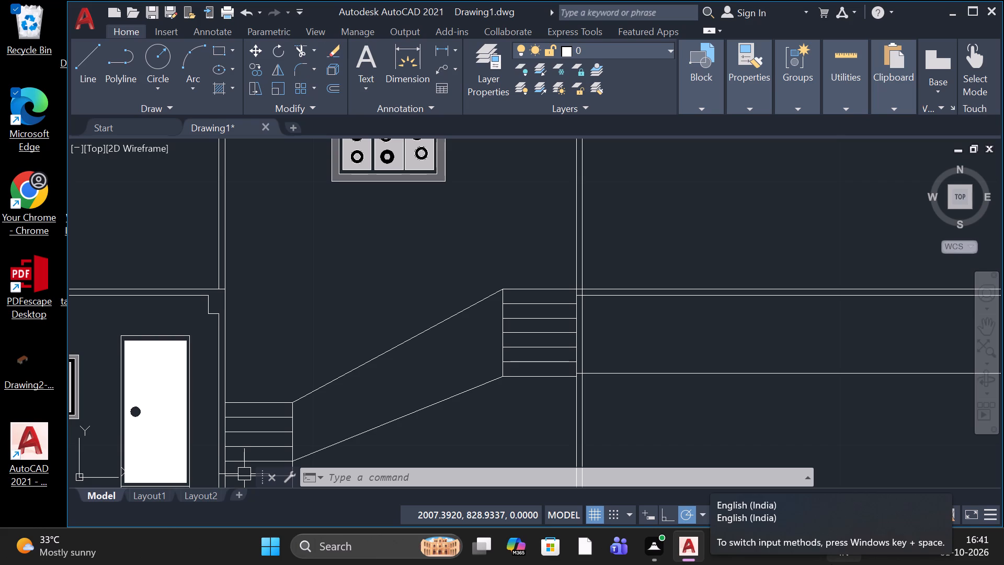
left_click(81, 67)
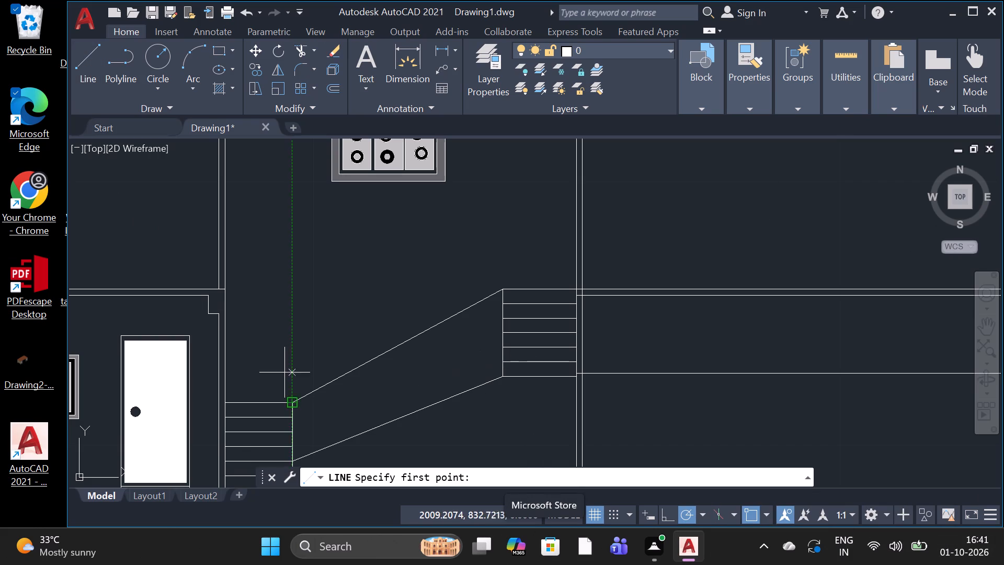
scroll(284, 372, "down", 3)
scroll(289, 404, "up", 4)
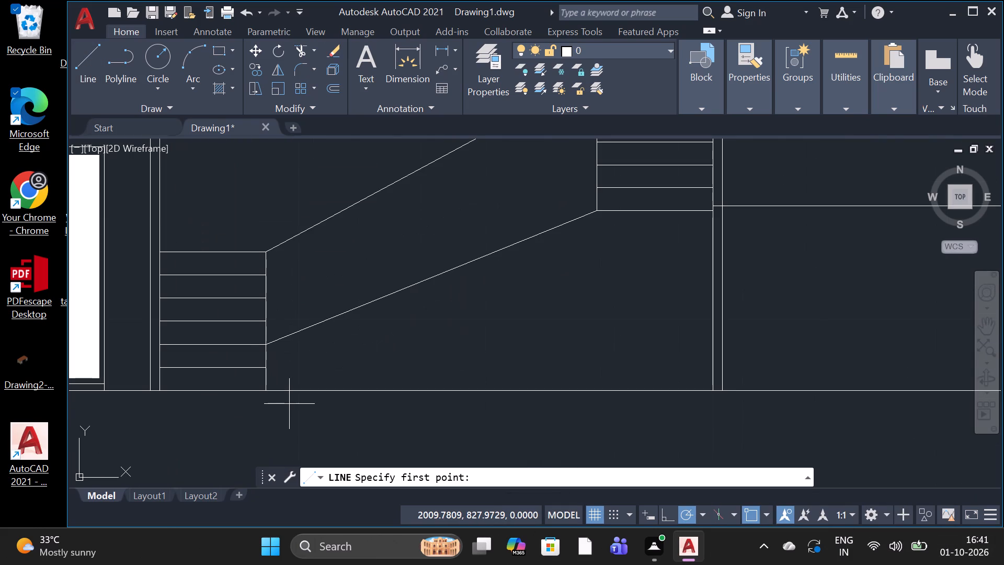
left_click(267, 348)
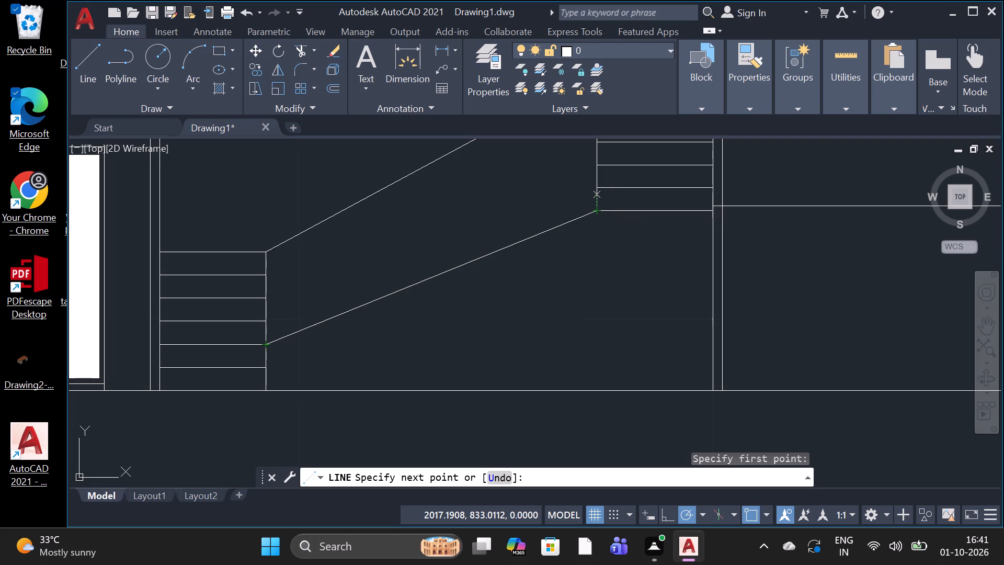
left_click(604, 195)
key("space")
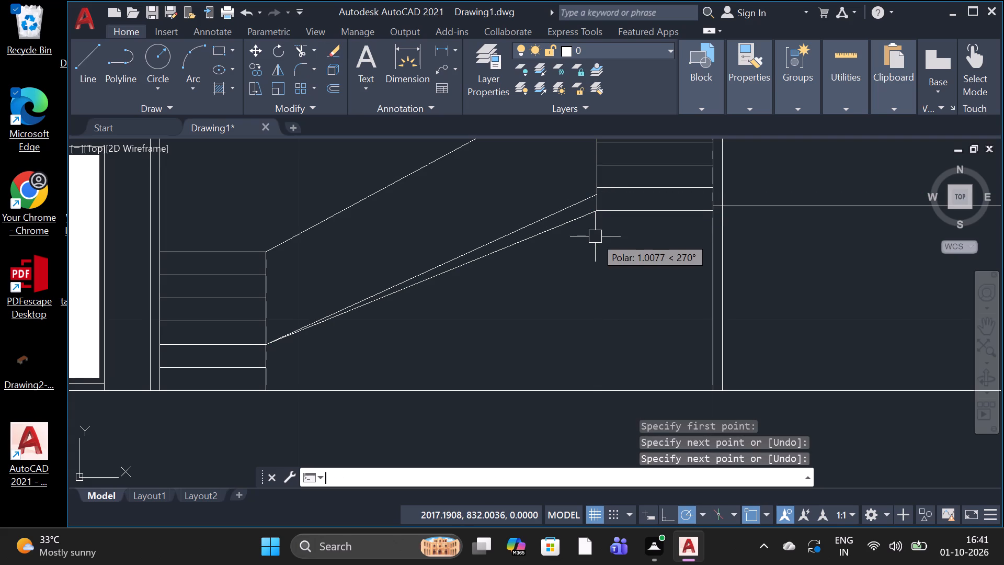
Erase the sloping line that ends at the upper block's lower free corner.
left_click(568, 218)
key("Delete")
Redraw the sloping line from the lower block's second line above ground to the upper block's lower free corner.
scroll(568, 218, "down", 2)
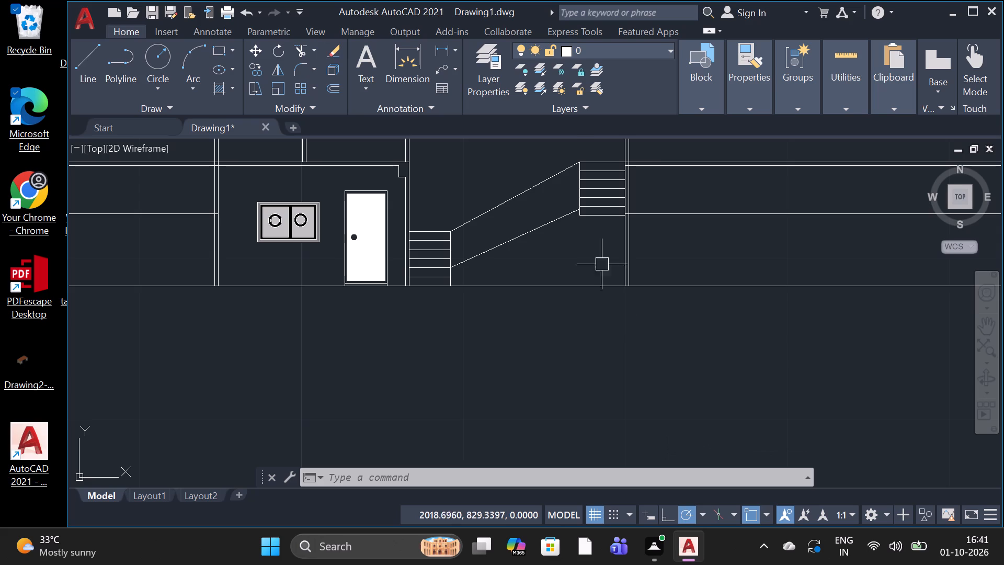
left_click(90, 82)
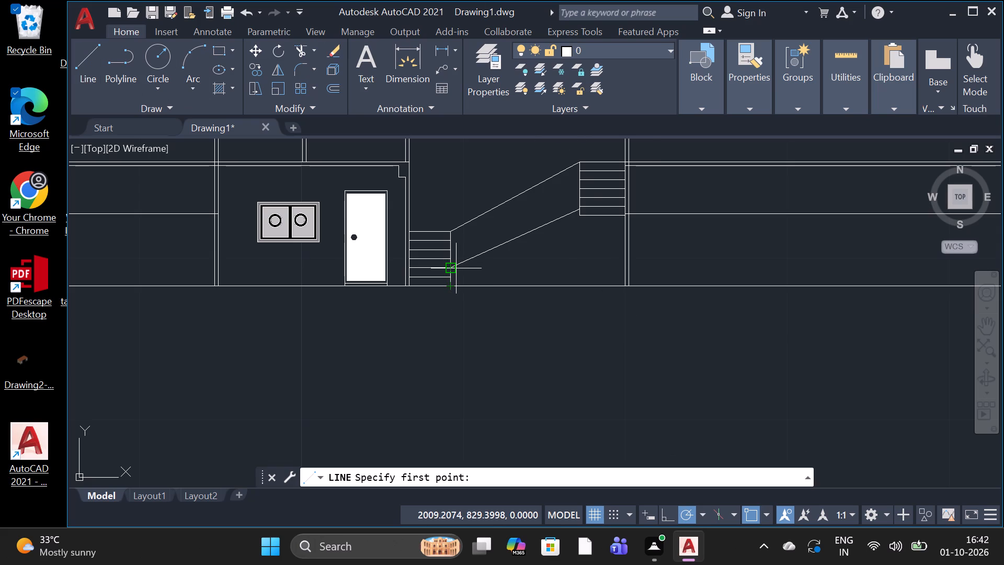
scroll(455, 268, "up", 3)
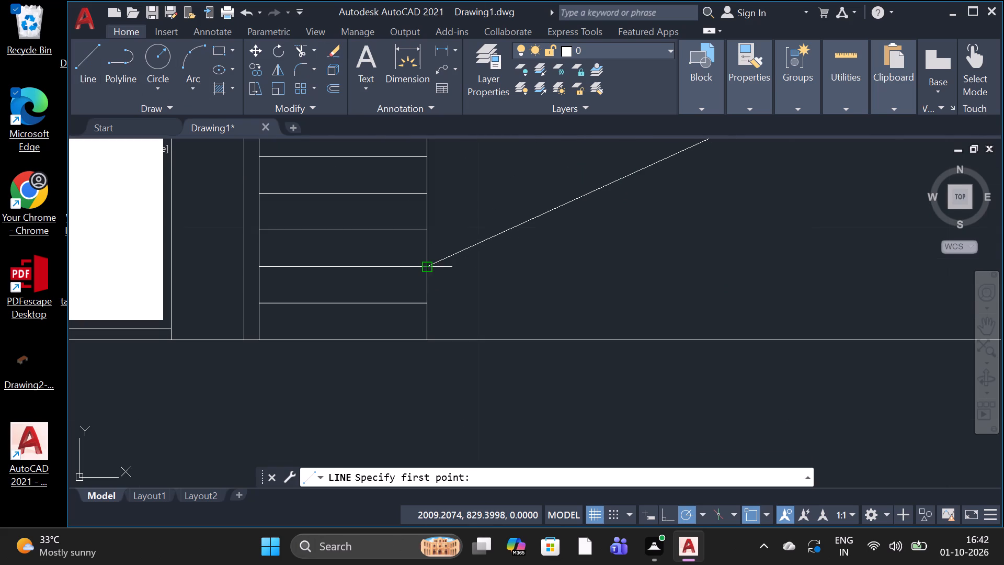
left_click(430, 269)
scroll(543, 284, "down", 3)
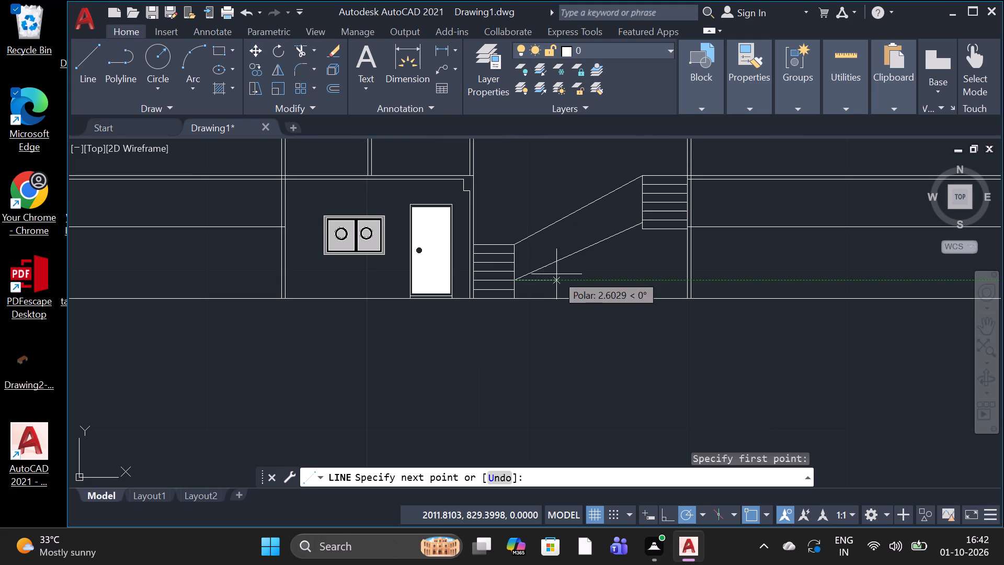
scroll(647, 235, "up", 3)
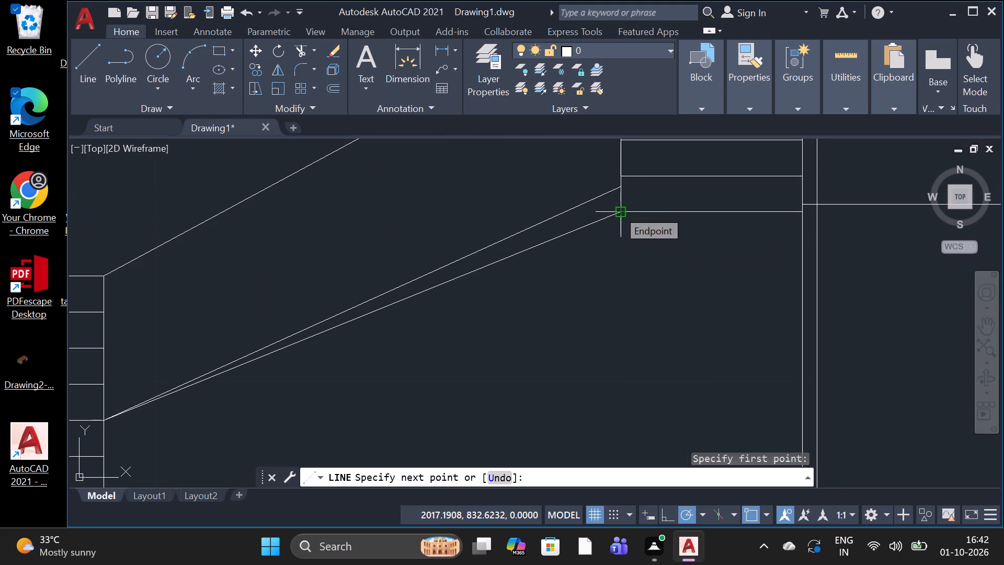
left_click(618, 210)
key("space")
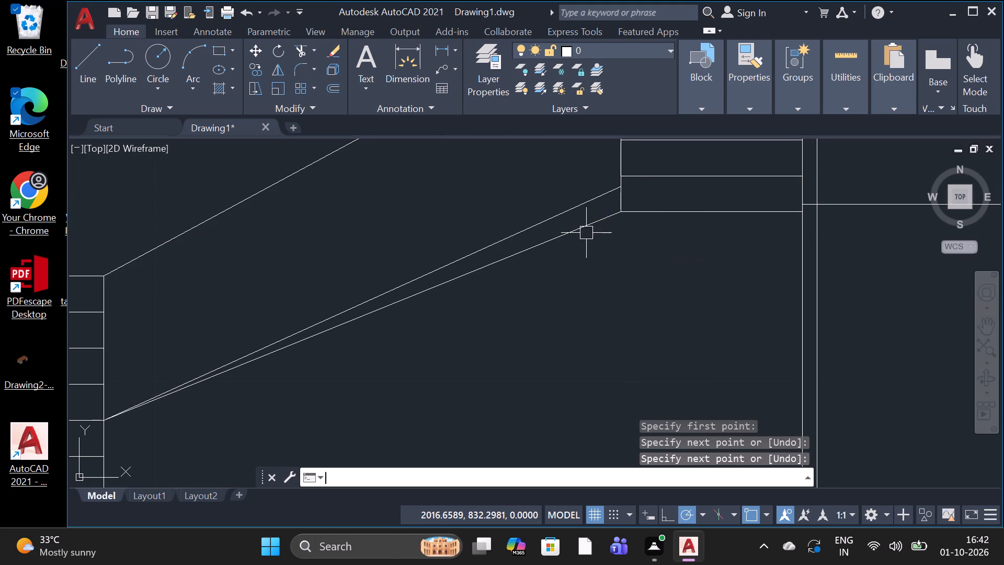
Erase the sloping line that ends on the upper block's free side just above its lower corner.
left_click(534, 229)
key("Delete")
Draw three ascending steps from the lower block's second line above ground, with risers about 0.4–0.6 and treads about 0.5–0.75 units.
scroll(534, 229, "down", 2)
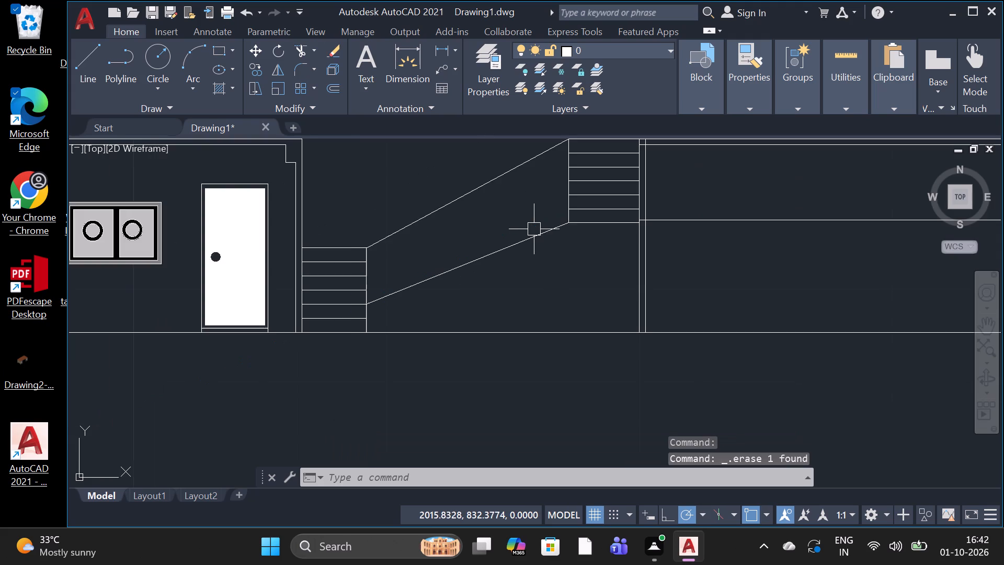
scroll(562, 295, "down", 2)
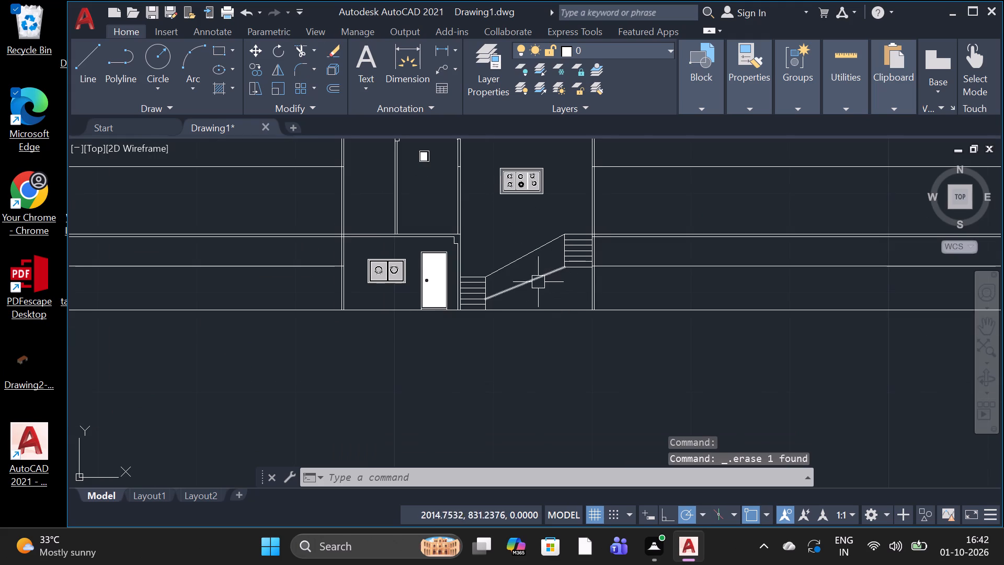
scroll(509, 291, "up", 3)
left_click(75, 62)
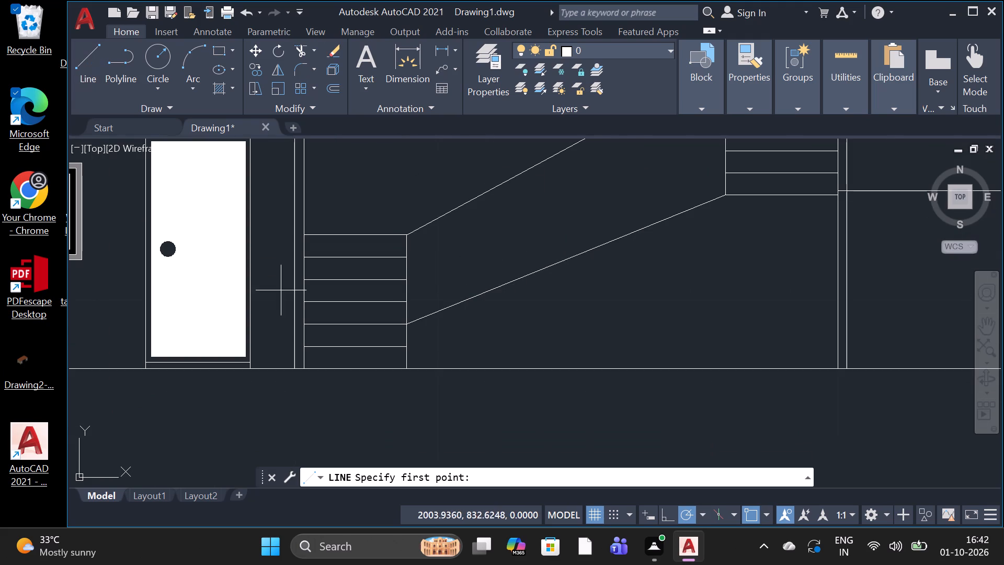
left_click(406, 325)
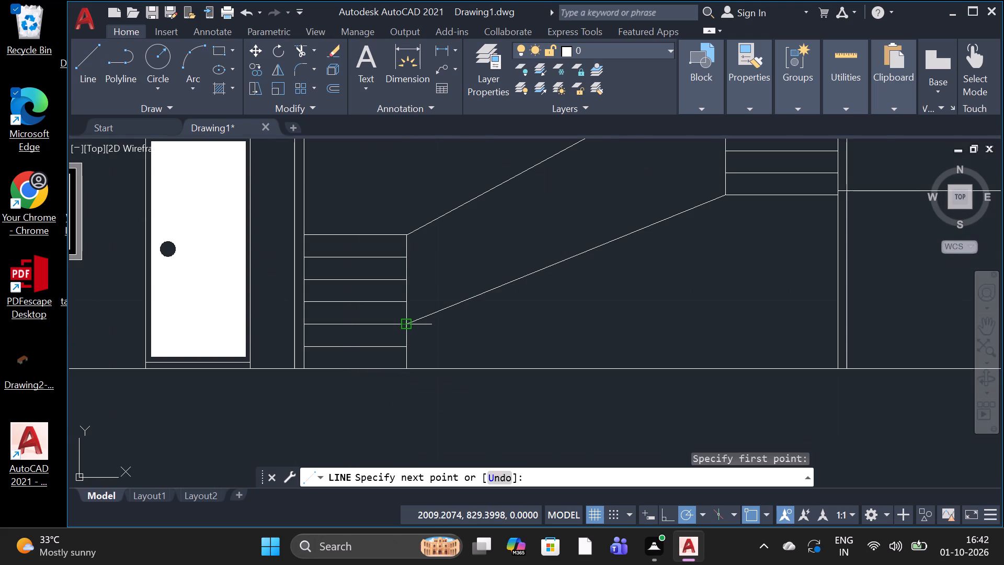
left_click(407, 298)
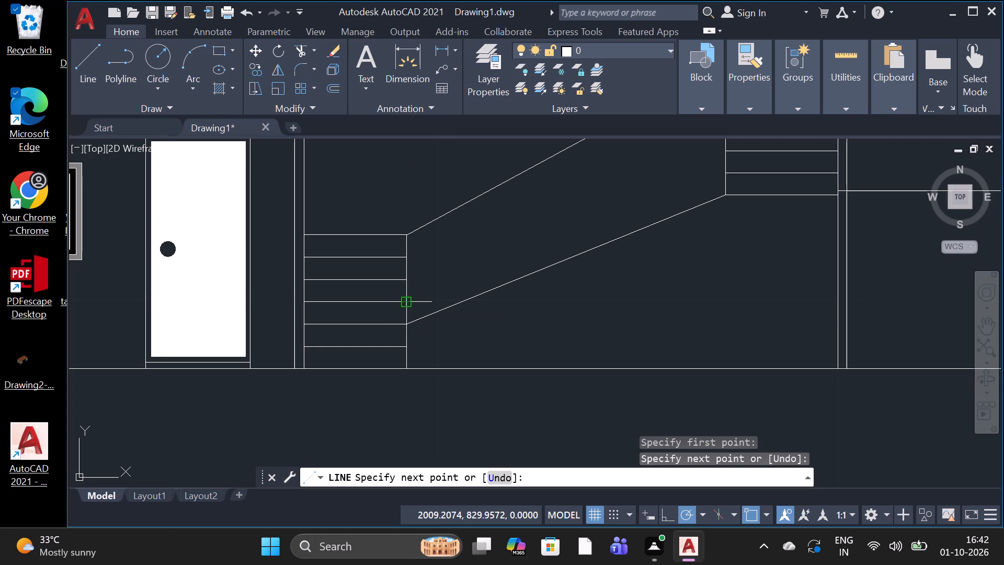
left_click(427, 300)
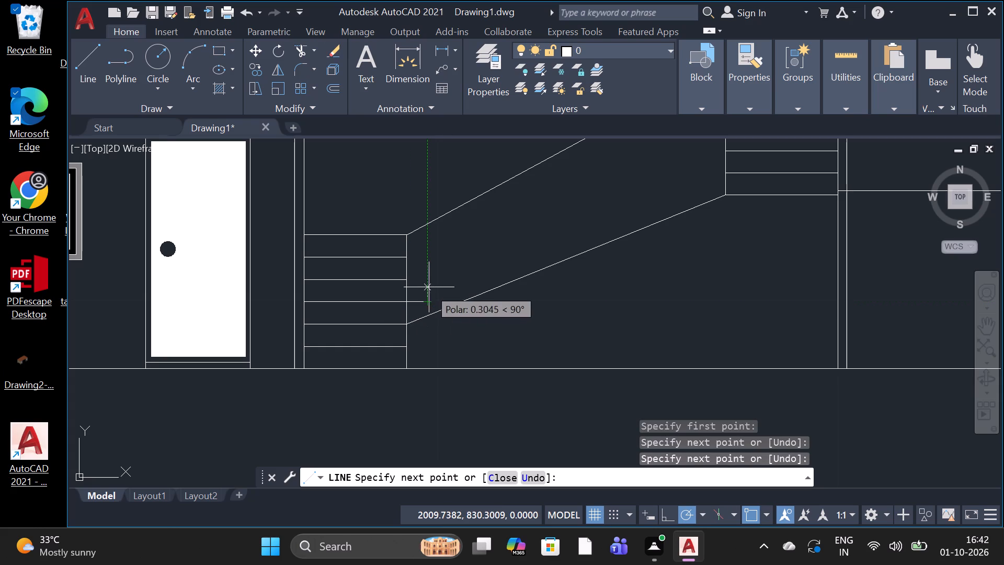
left_click(429, 287)
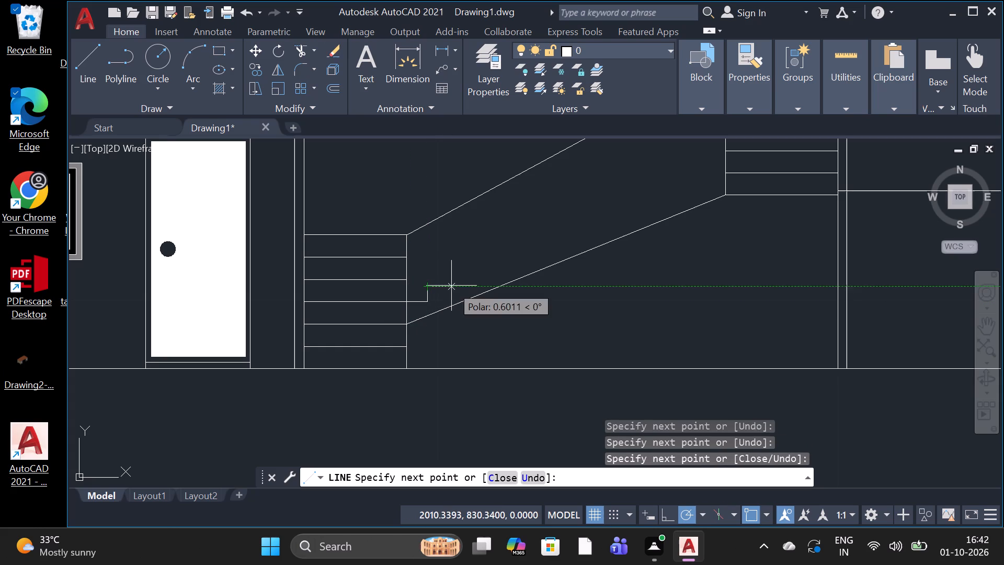
left_click(451, 286)
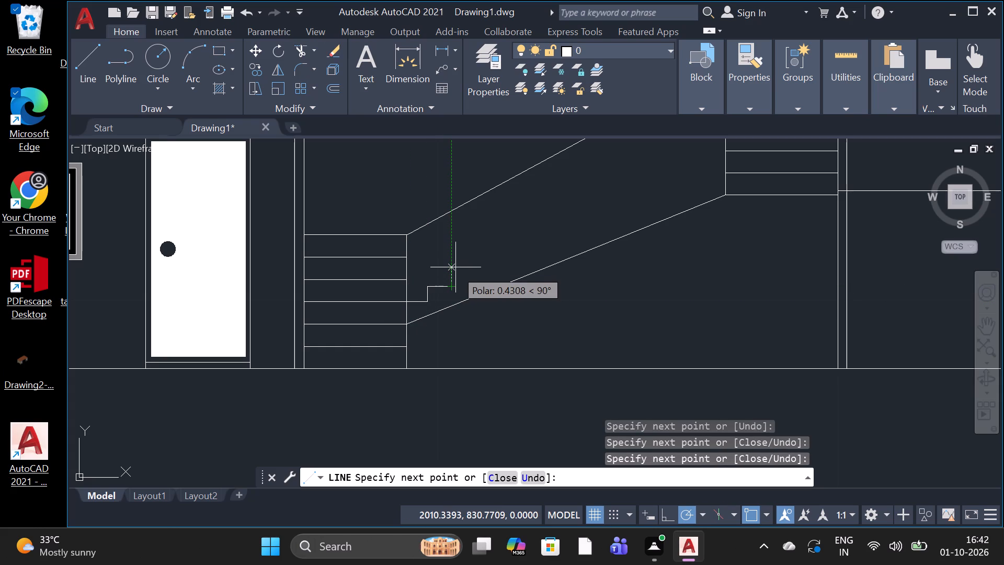
left_click(455, 265)
left_click(481, 264)
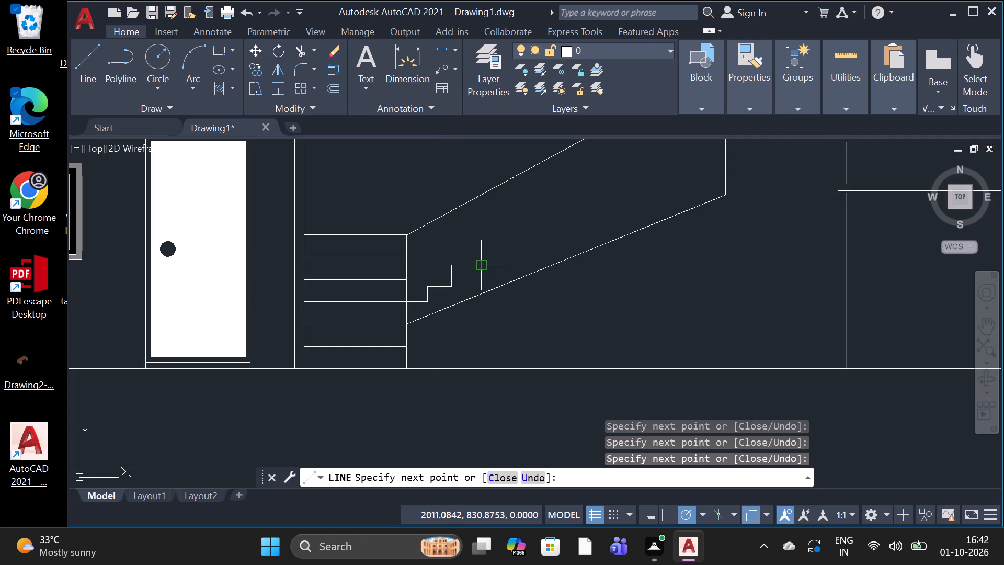
Continue the stair profile upward with four more steps, with risers about 0.6–0.7 and treads about 0.9–1.1 units.
left_click(487, 239)
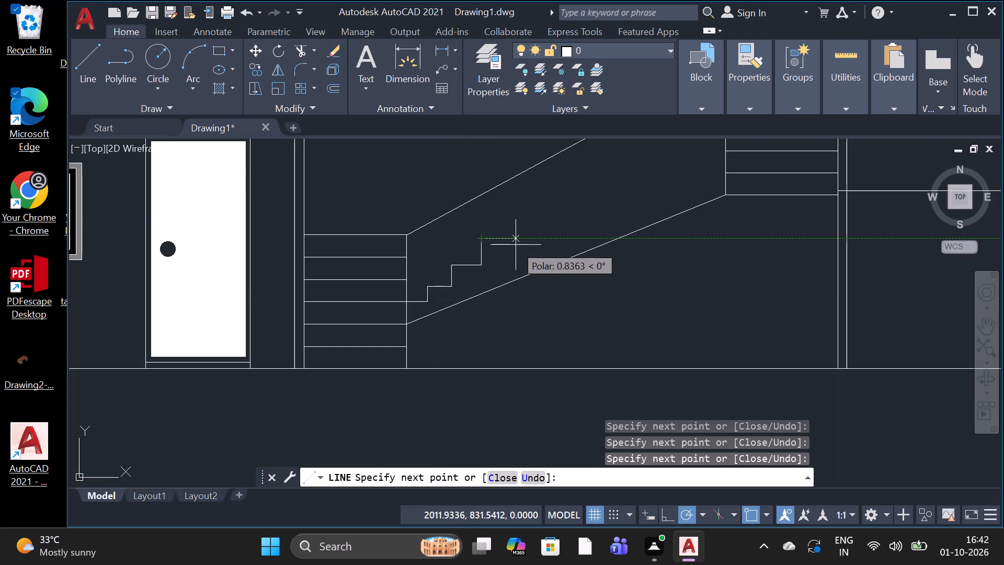
left_click(518, 244)
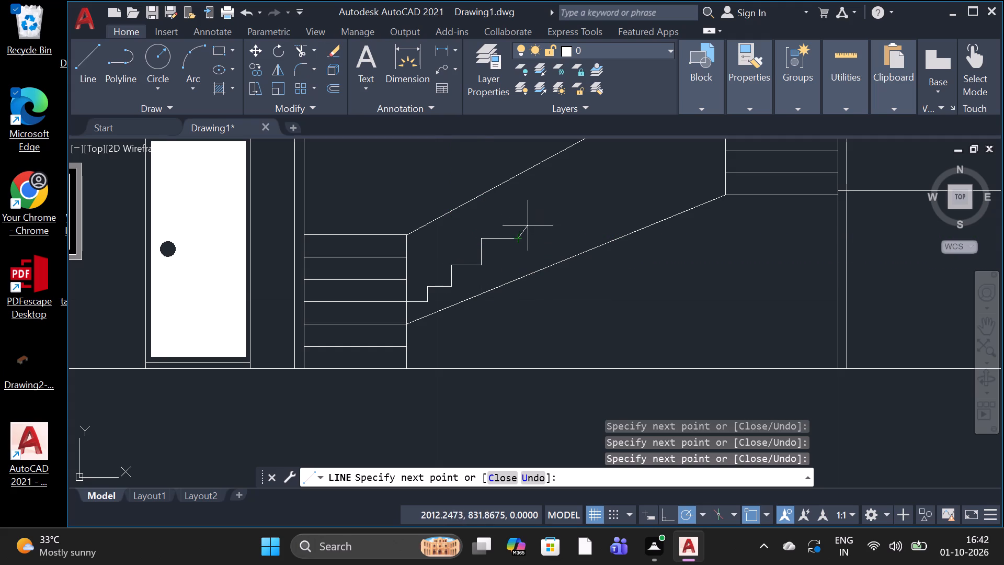
left_click(516, 214)
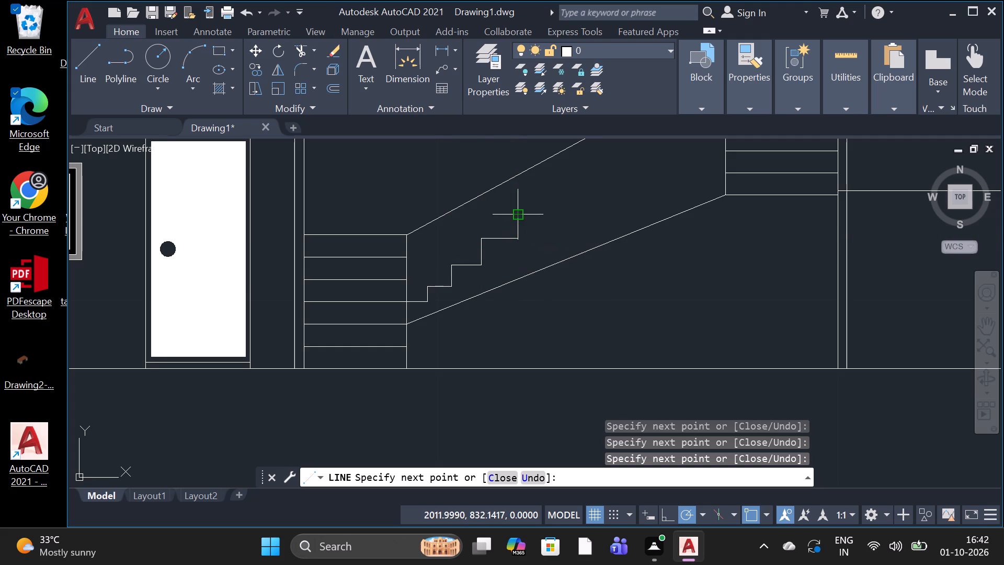
left_click(552, 213)
left_click(558, 188)
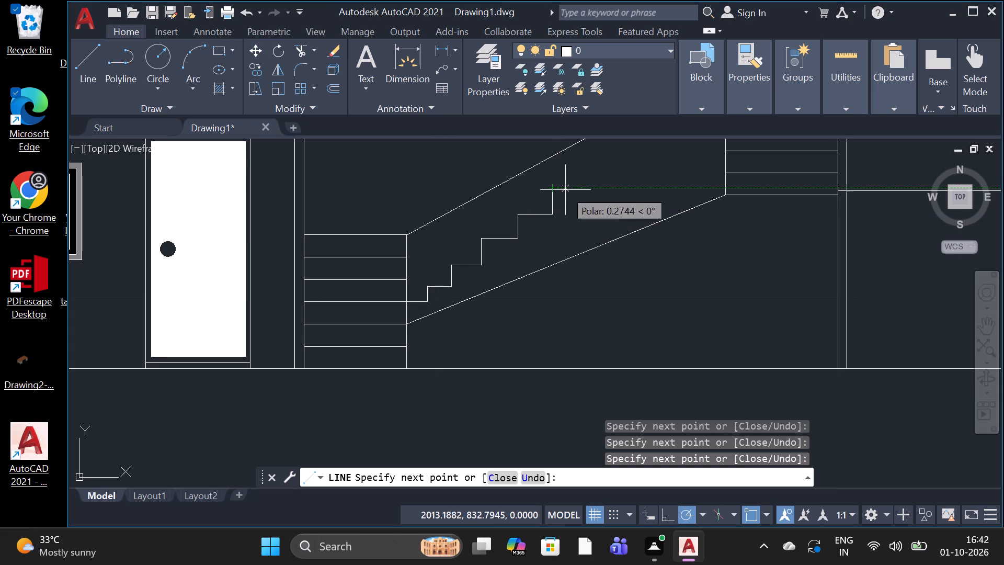
left_click(588, 187)
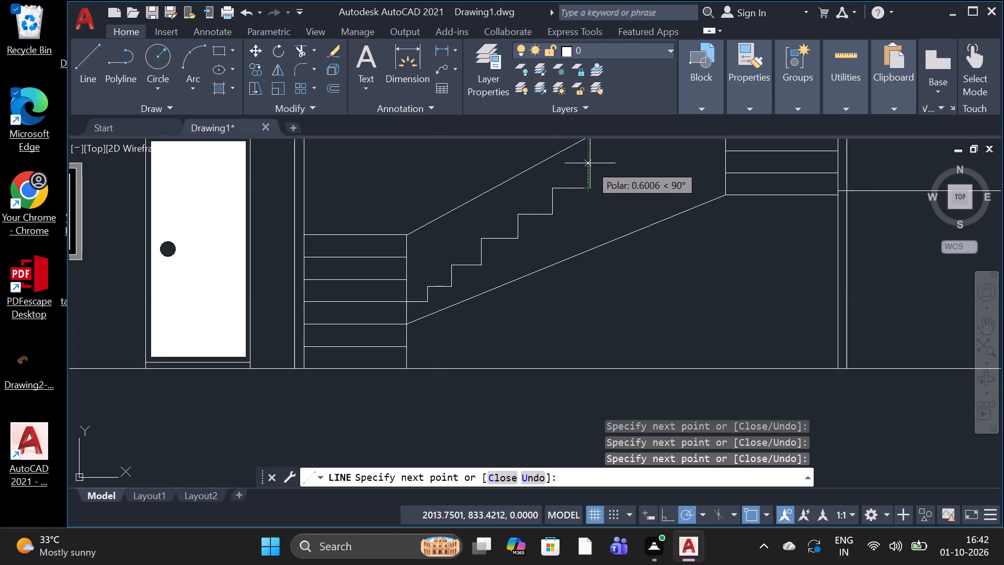
left_click(590, 163)
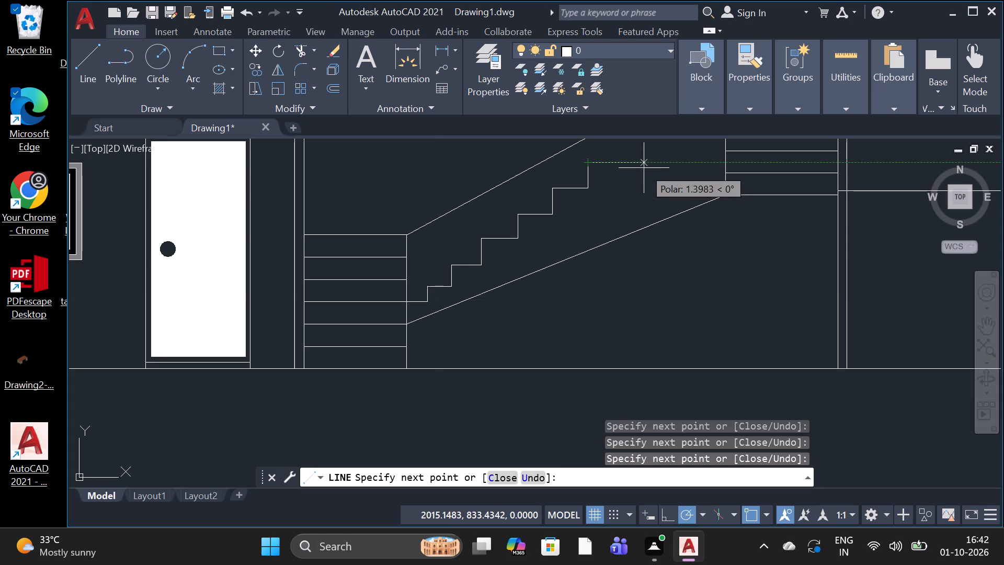
left_click(632, 167)
Draw the last two steps with risers about 0.7–0.8 units, ending the top tread at the upper block's free side.
scroll(635, 162, "down", 2)
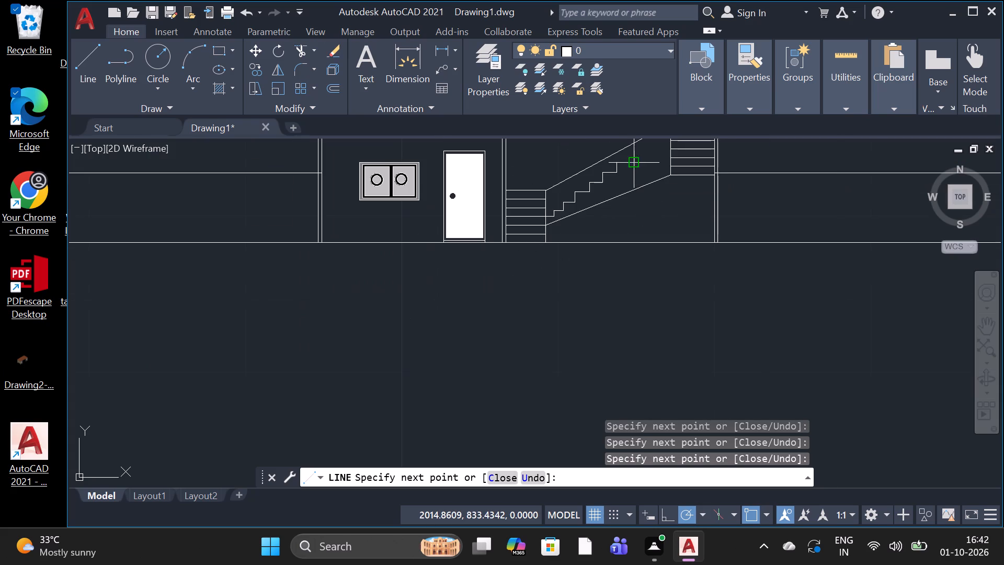
scroll(648, 155, "up", 3)
scroll(595, 160, "down", 3)
scroll(599, 155, "up", 2)
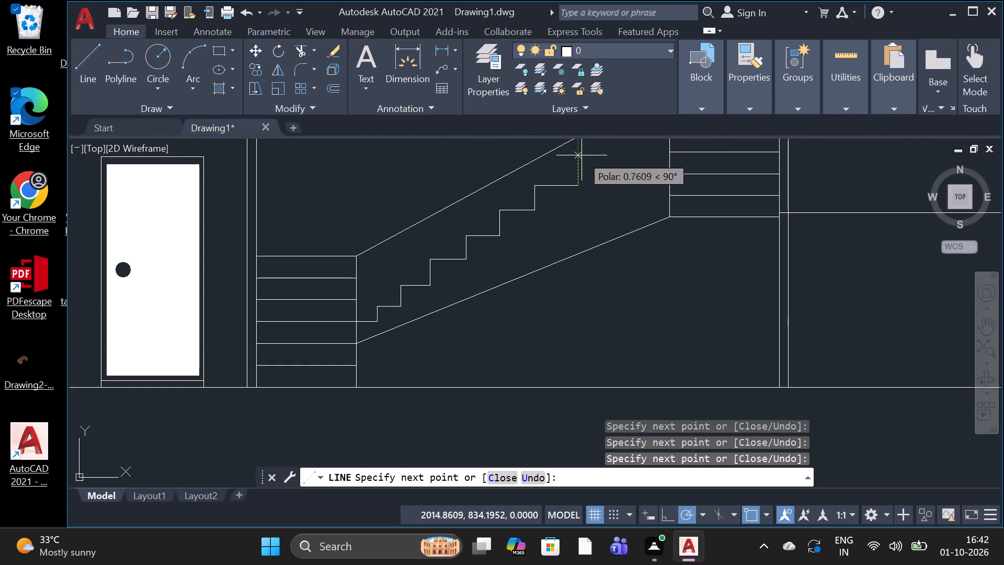
left_click(581, 155)
left_click(624, 156)
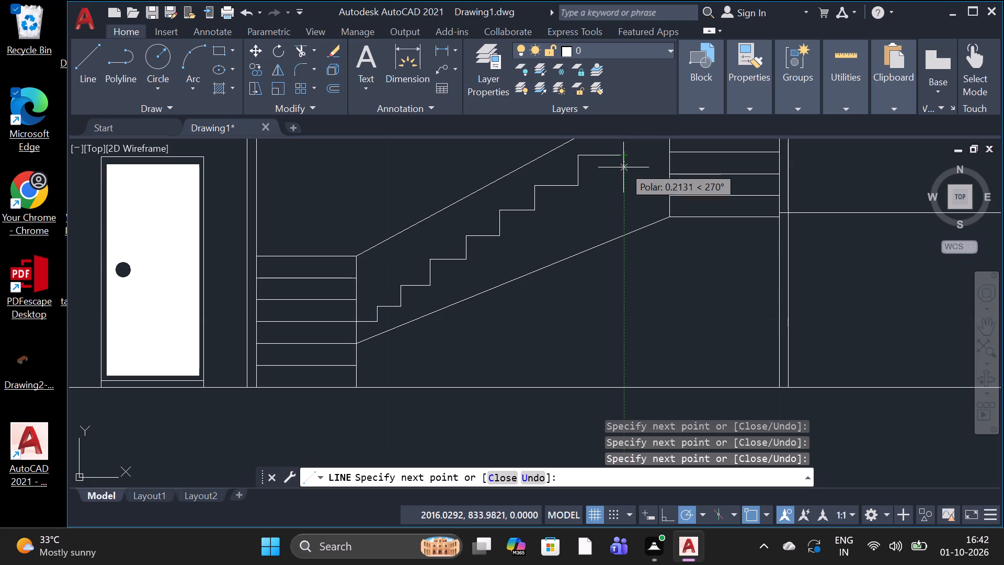
scroll(632, 156, "down", 2)
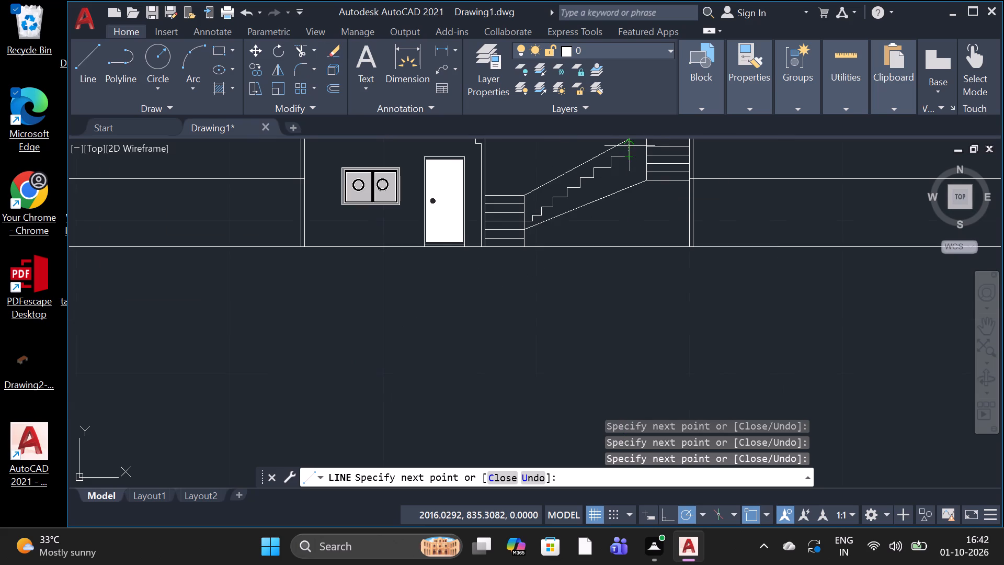
scroll(630, 146, "up", 1)
scroll(630, 146, "down", 3)
scroll(627, 141, "up", 4)
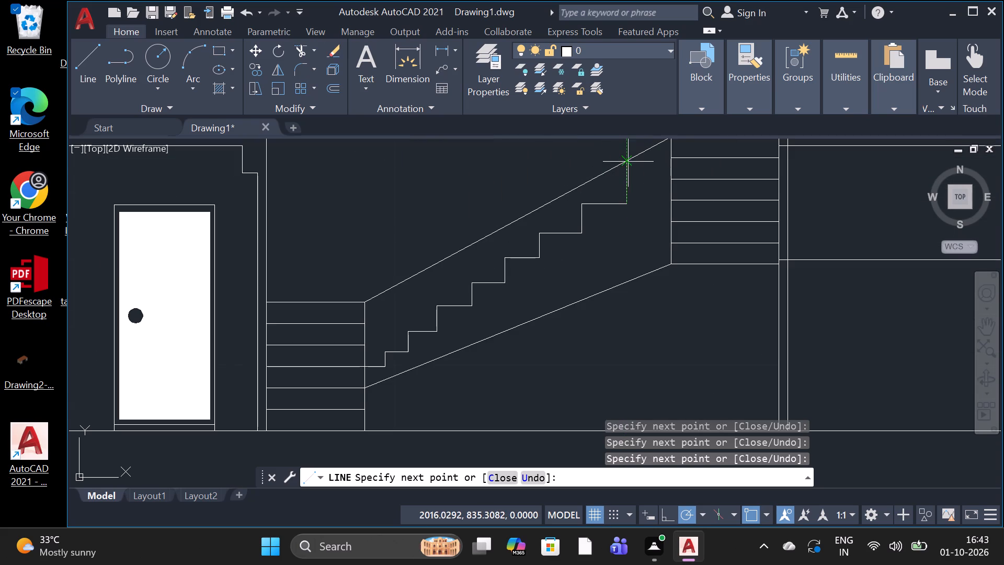
left_click(625, 178)
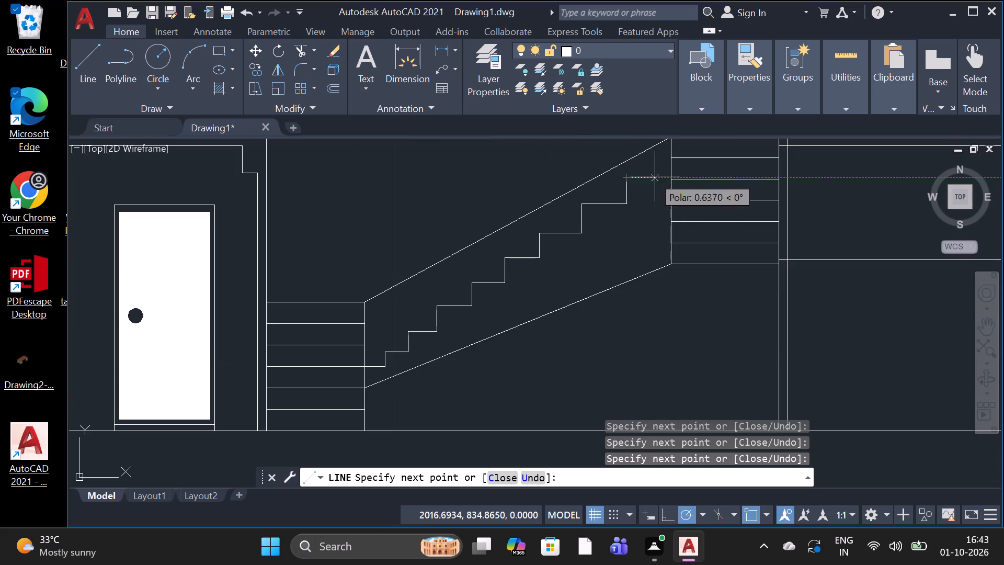
left_click(676, 175)
key("space")
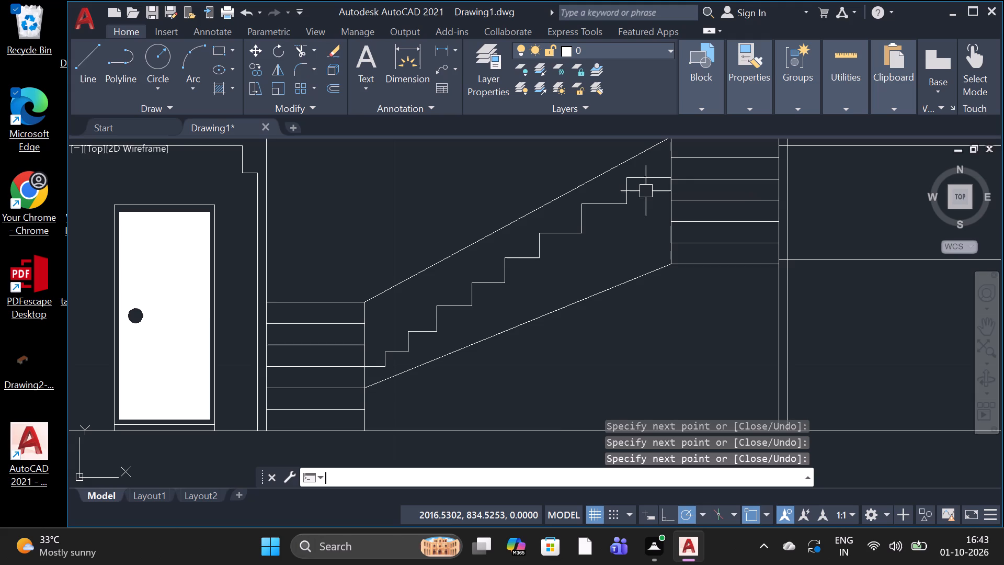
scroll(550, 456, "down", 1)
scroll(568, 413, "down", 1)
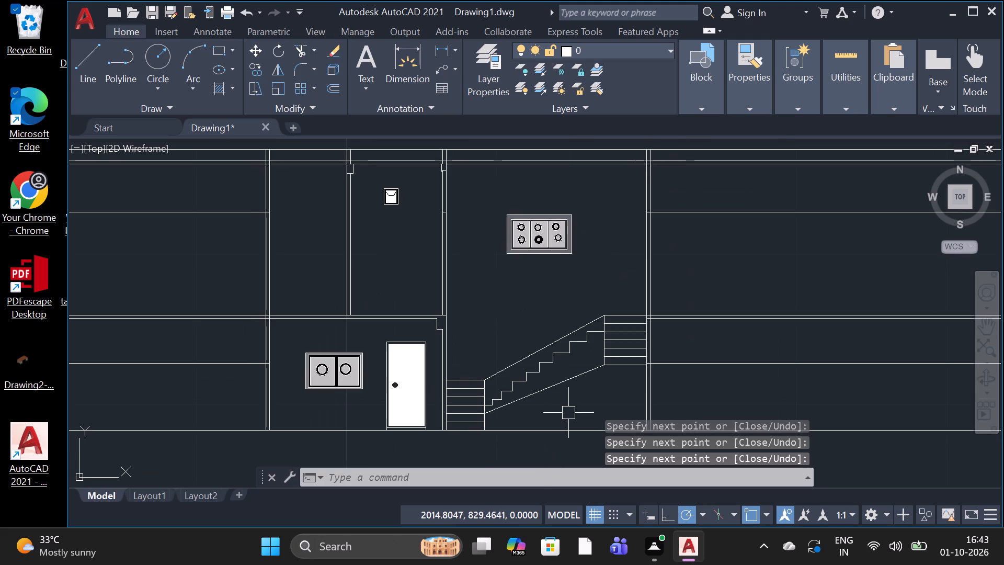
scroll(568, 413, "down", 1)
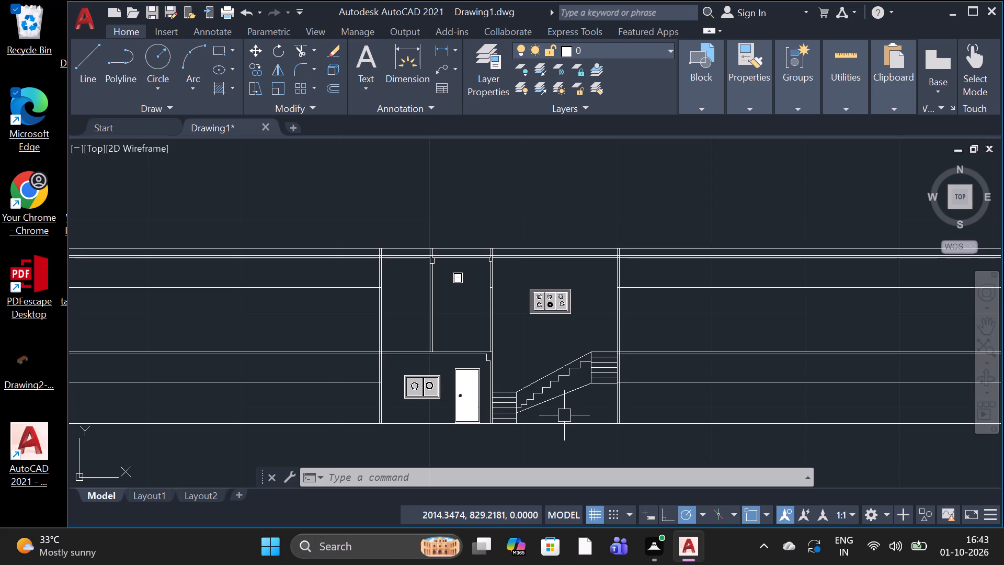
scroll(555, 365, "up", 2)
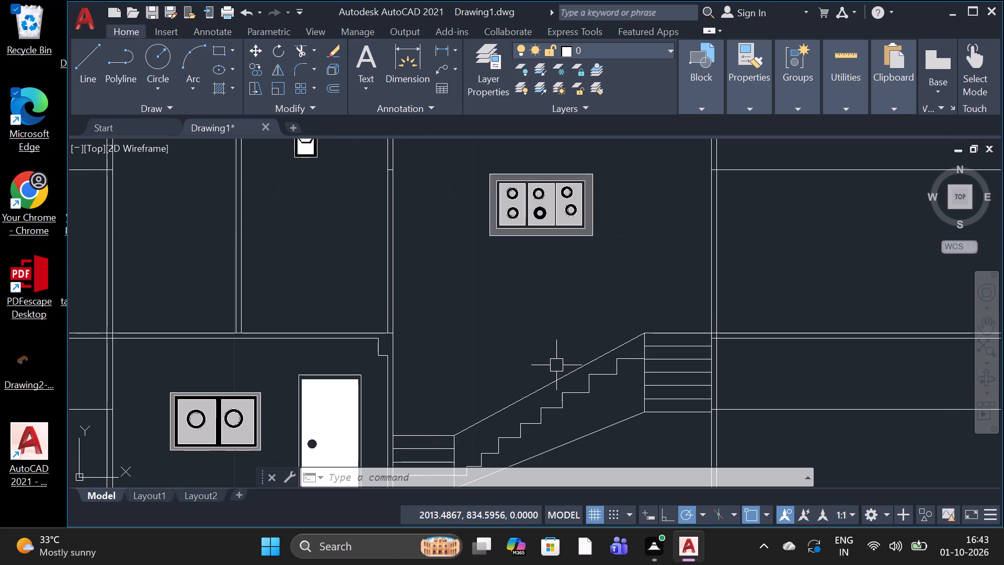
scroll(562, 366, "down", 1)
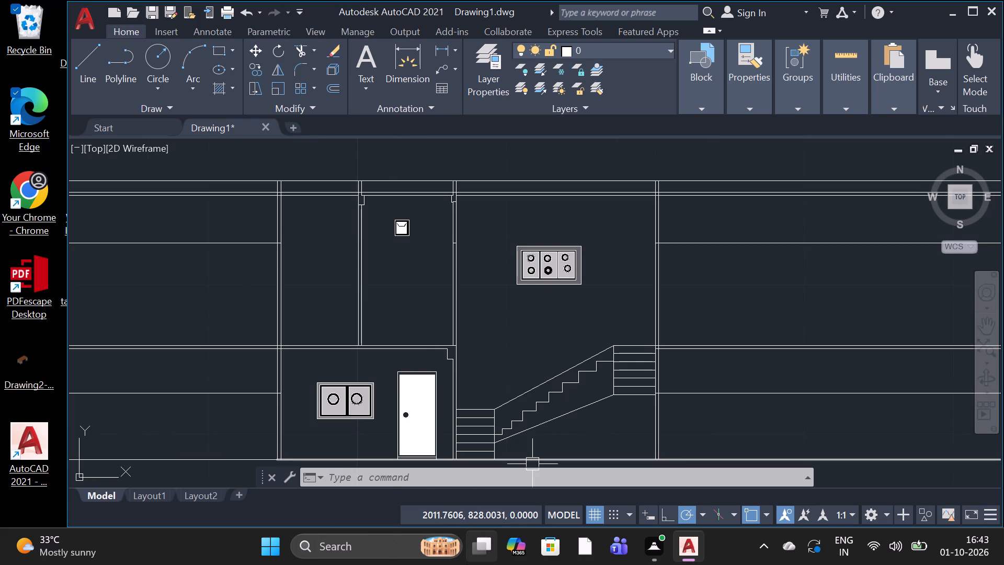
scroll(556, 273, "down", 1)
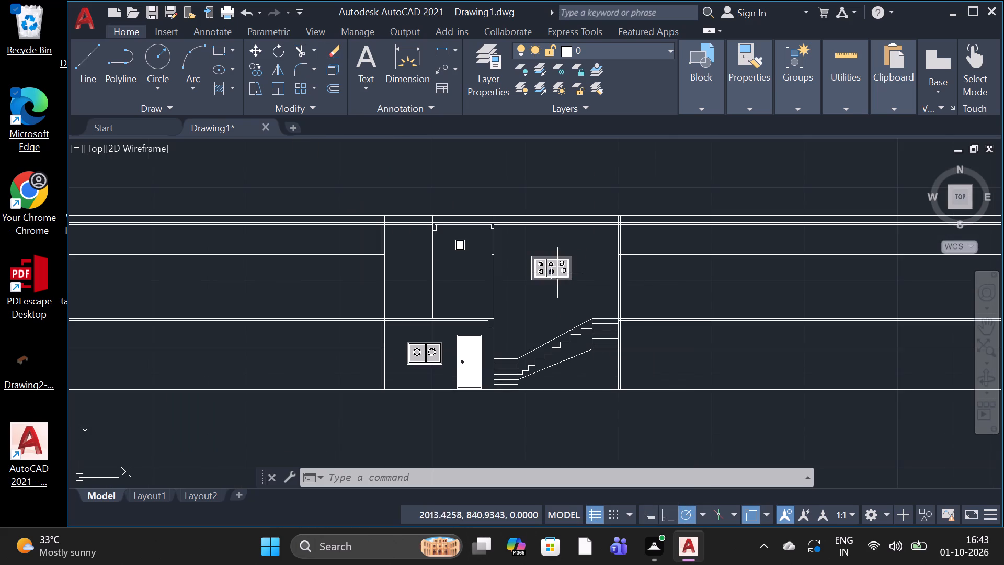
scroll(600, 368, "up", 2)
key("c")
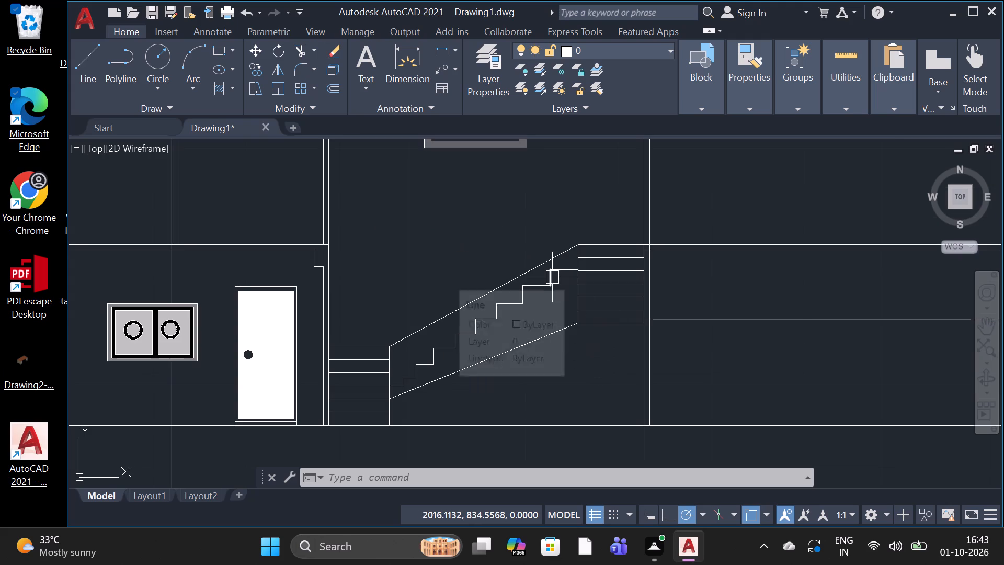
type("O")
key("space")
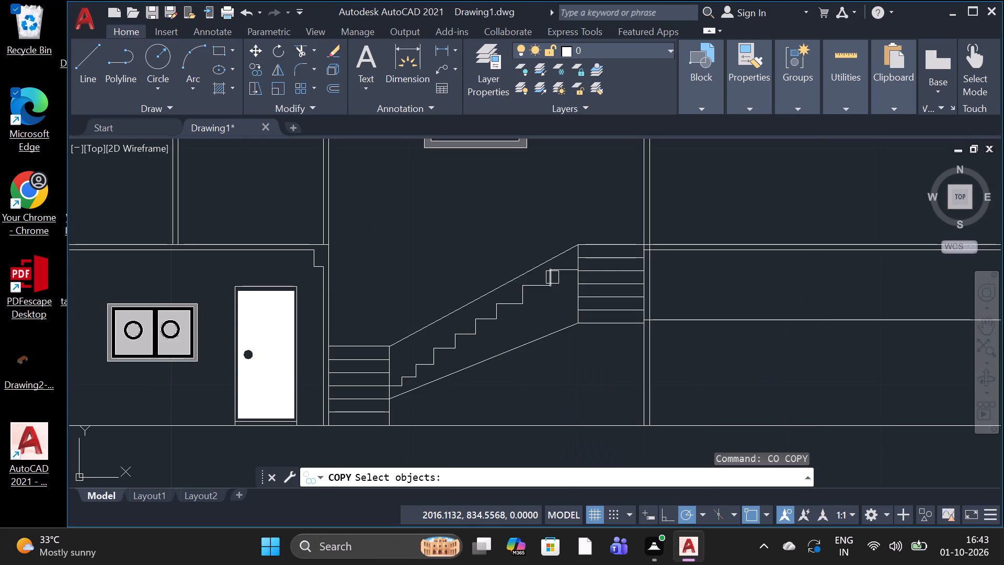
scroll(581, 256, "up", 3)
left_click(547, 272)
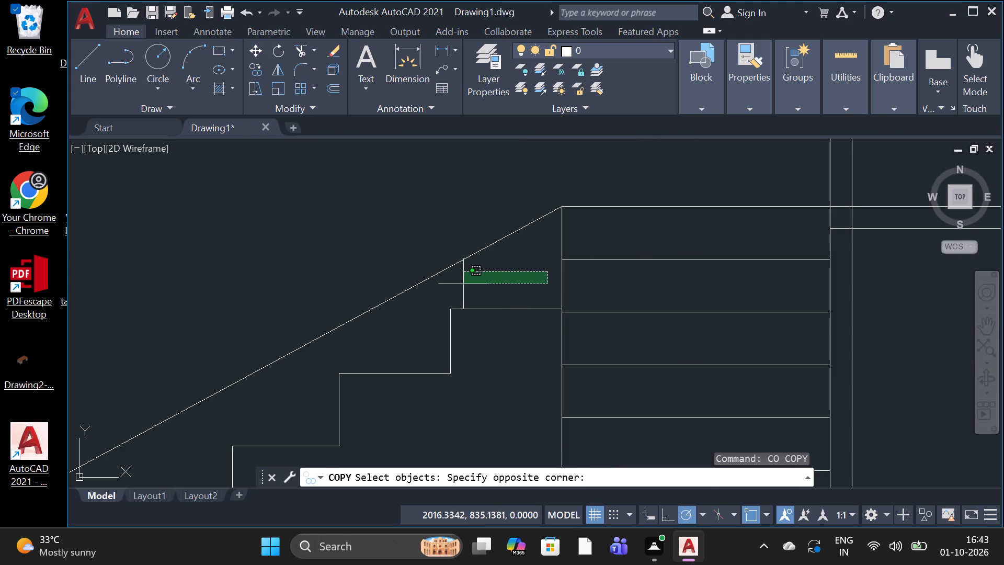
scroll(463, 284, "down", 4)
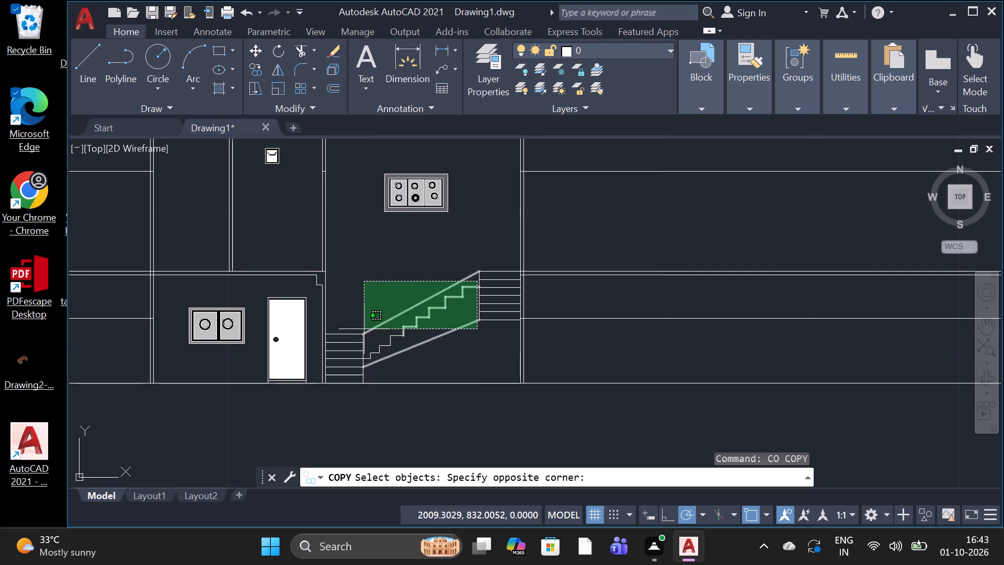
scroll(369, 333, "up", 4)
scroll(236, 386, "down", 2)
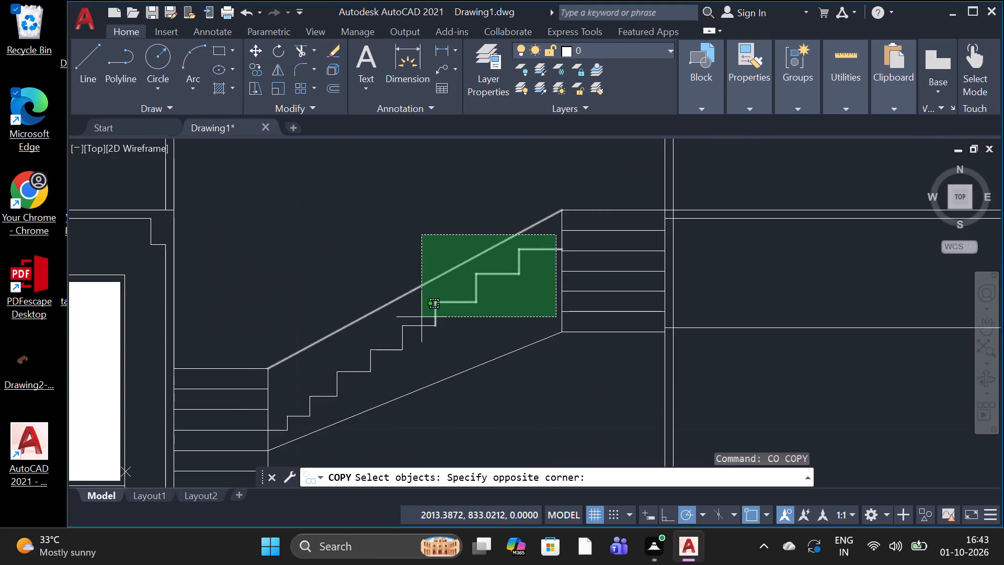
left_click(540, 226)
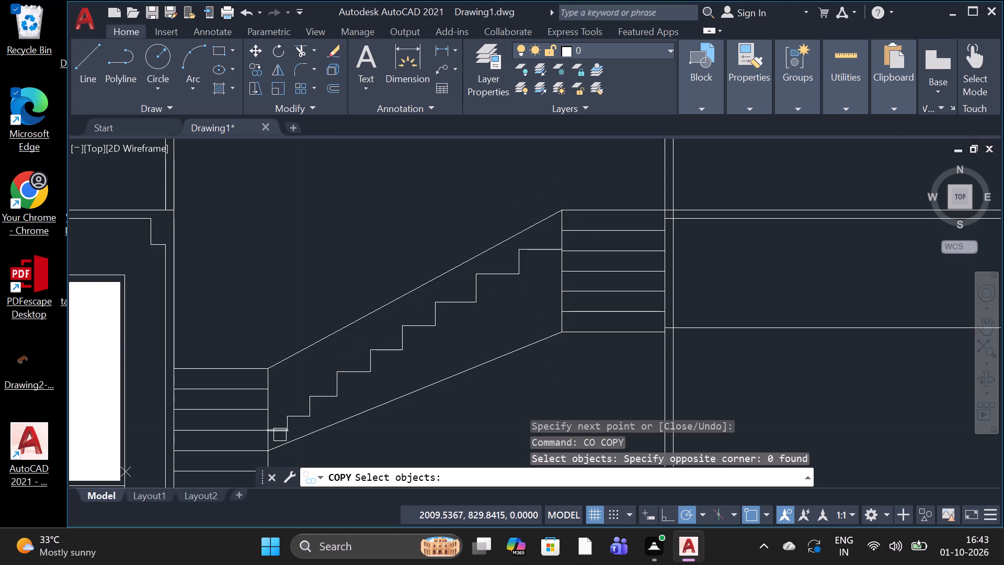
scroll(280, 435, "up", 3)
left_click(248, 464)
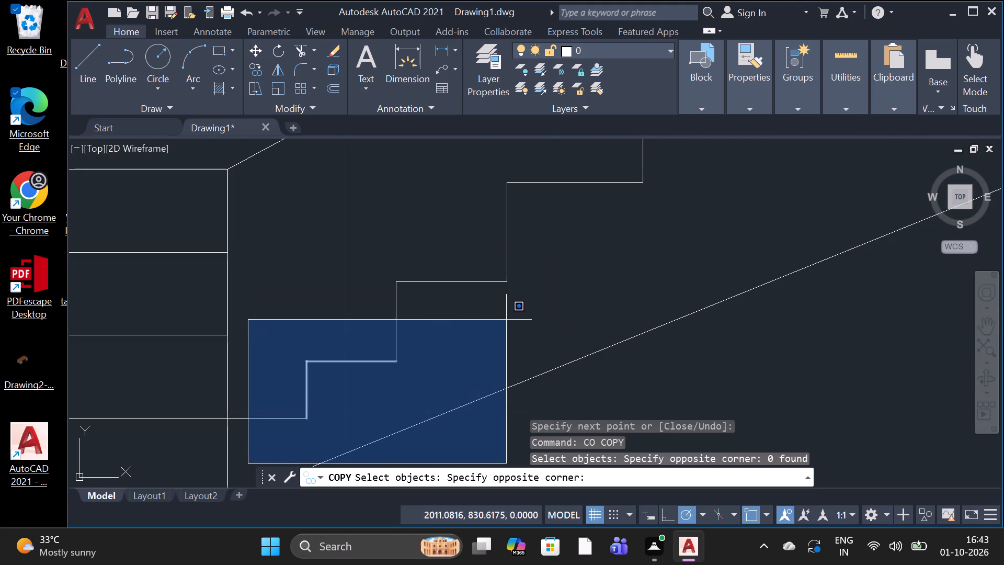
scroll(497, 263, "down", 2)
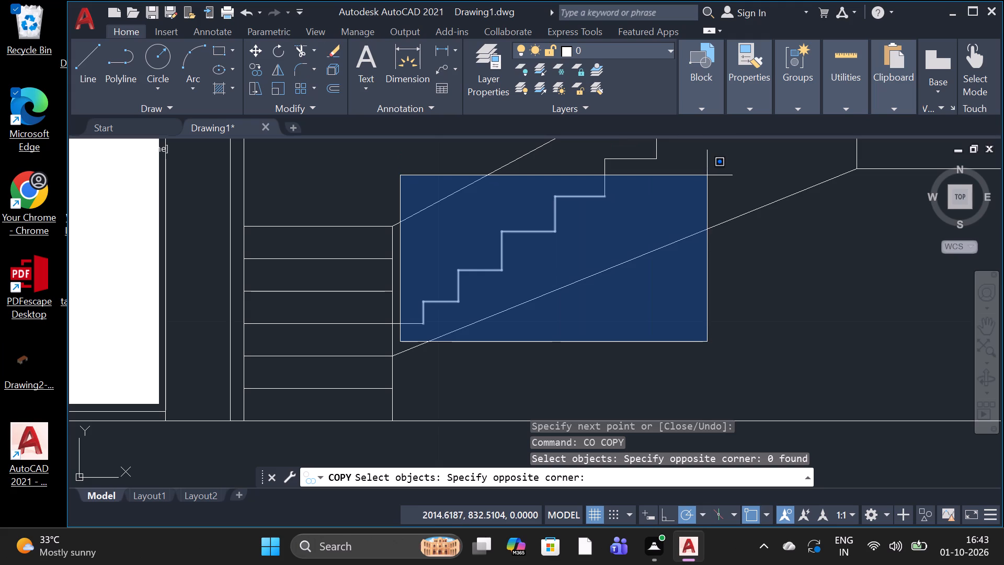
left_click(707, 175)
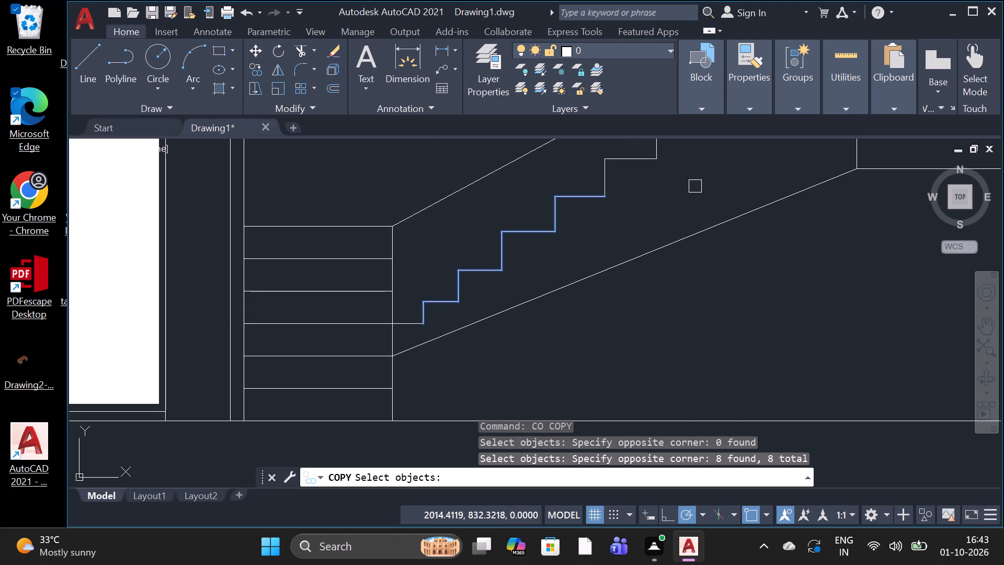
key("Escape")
Erase the staircase's upper landing block, both sloping edges and the whole stepped profile, keeping the lower landing block.
scroll(648, 215, "down", 3)
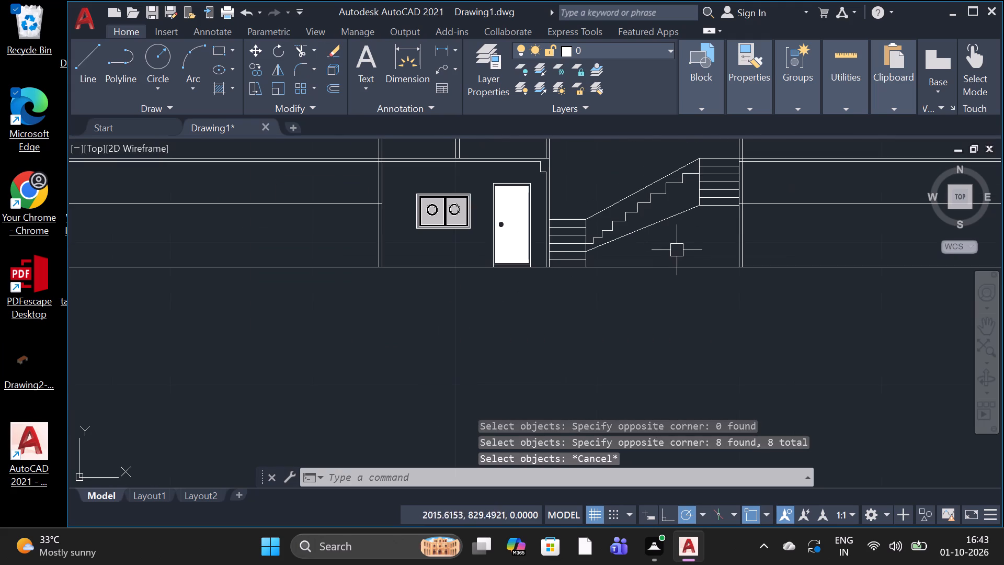
scroll(683, 248, "down", 1)
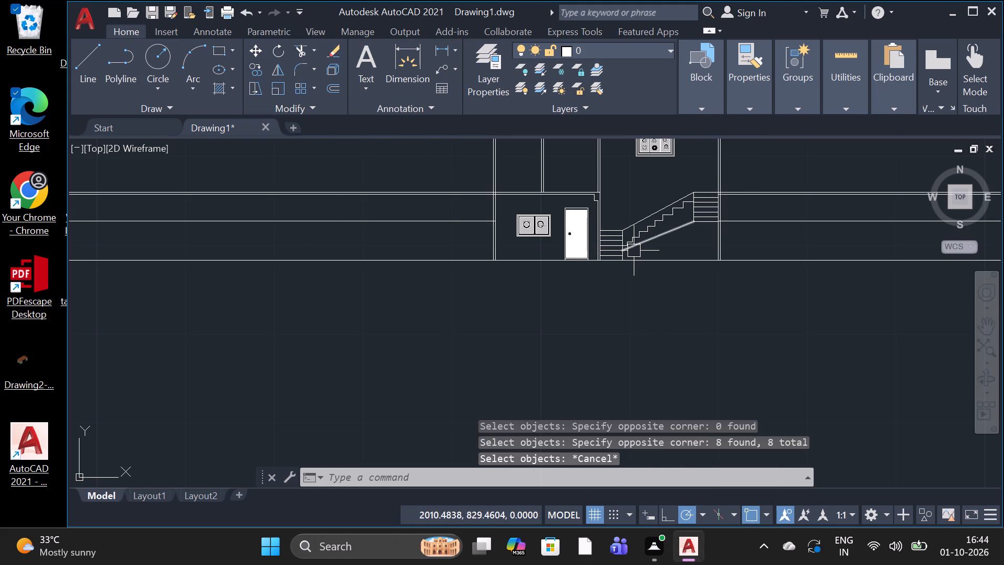
scroll(631, 268, "up", 1)
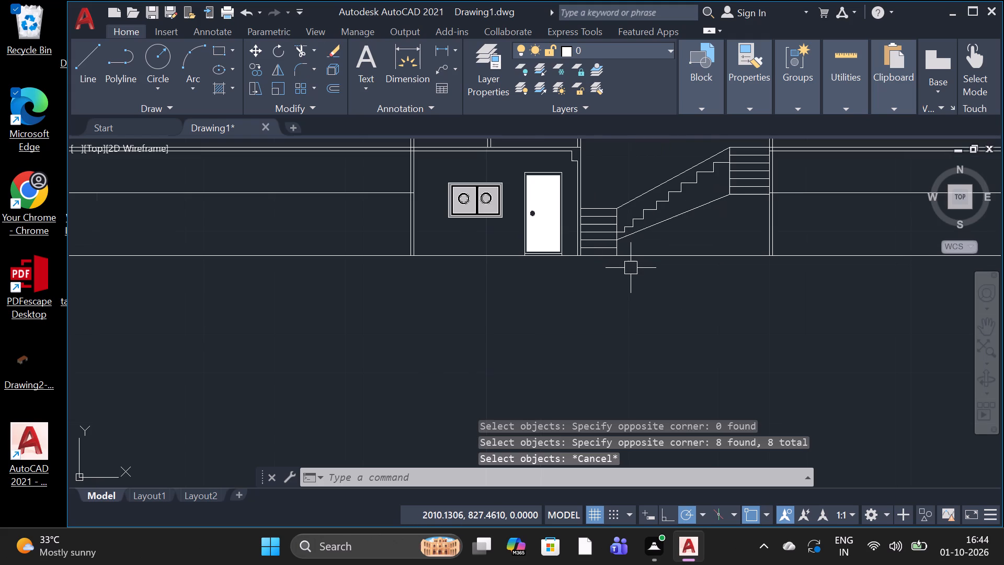
scroll(631, 268, "down", 2)
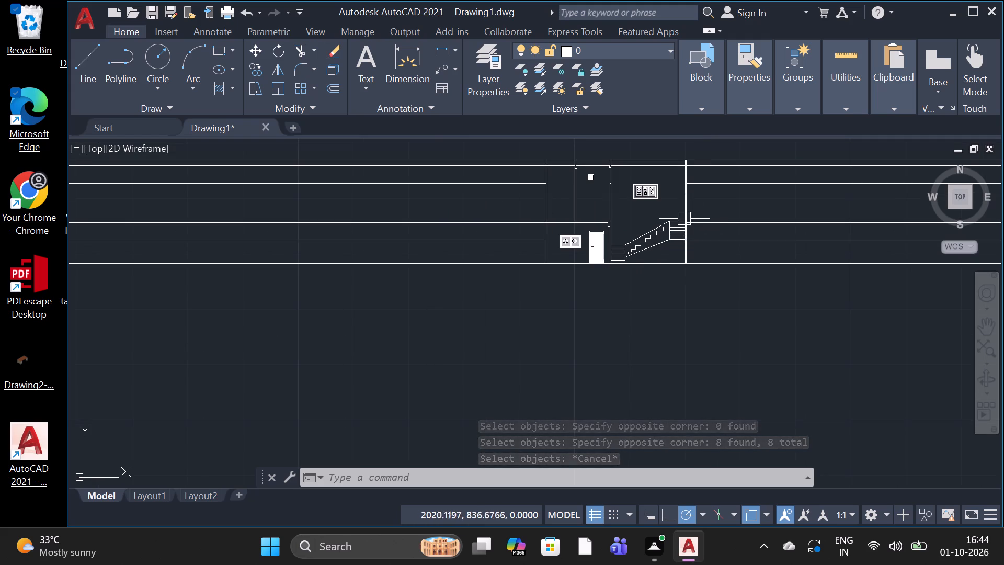
scroll(675, 227, "up", 3)
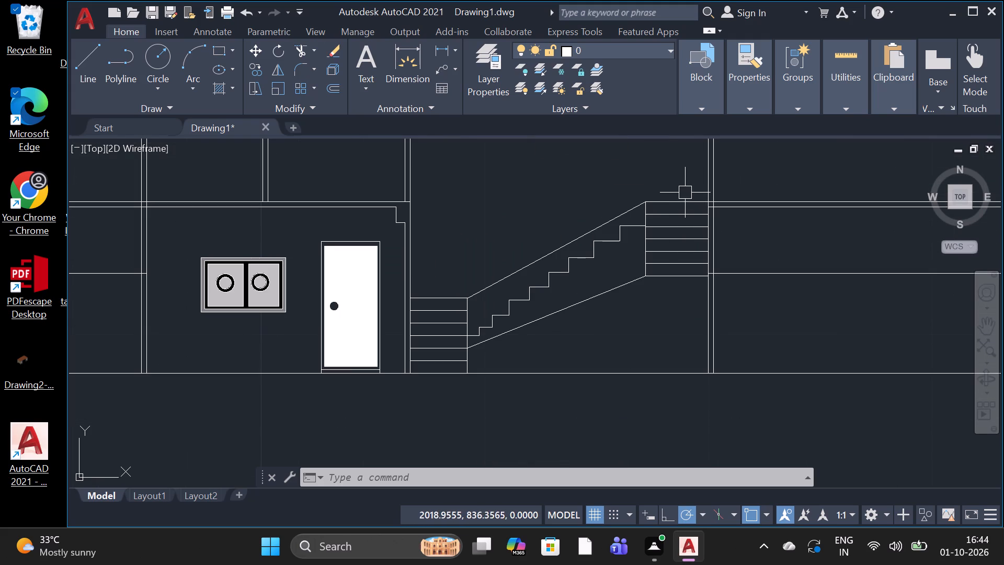
left_click(685, 193)
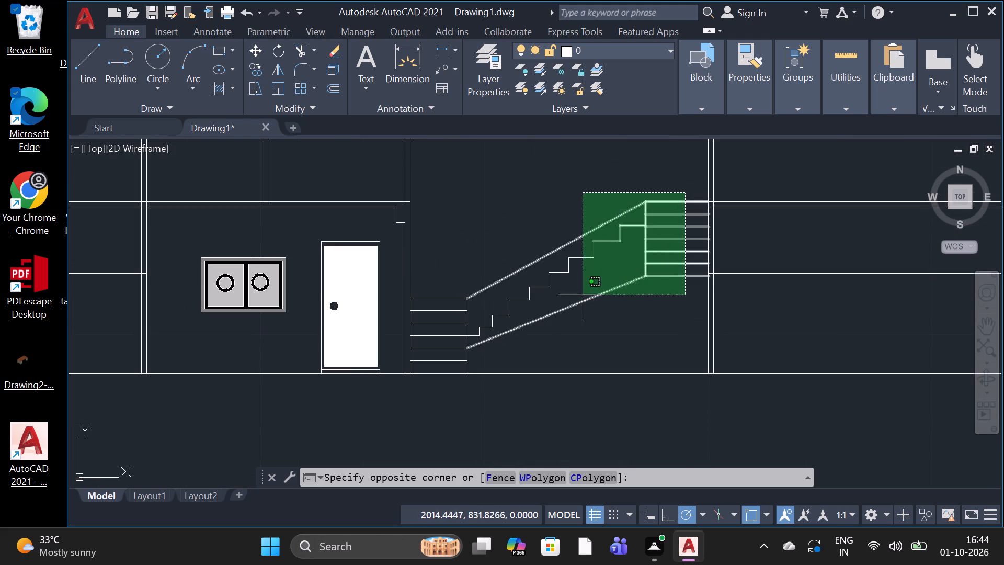
left_click(532, 330)
key("Delete")
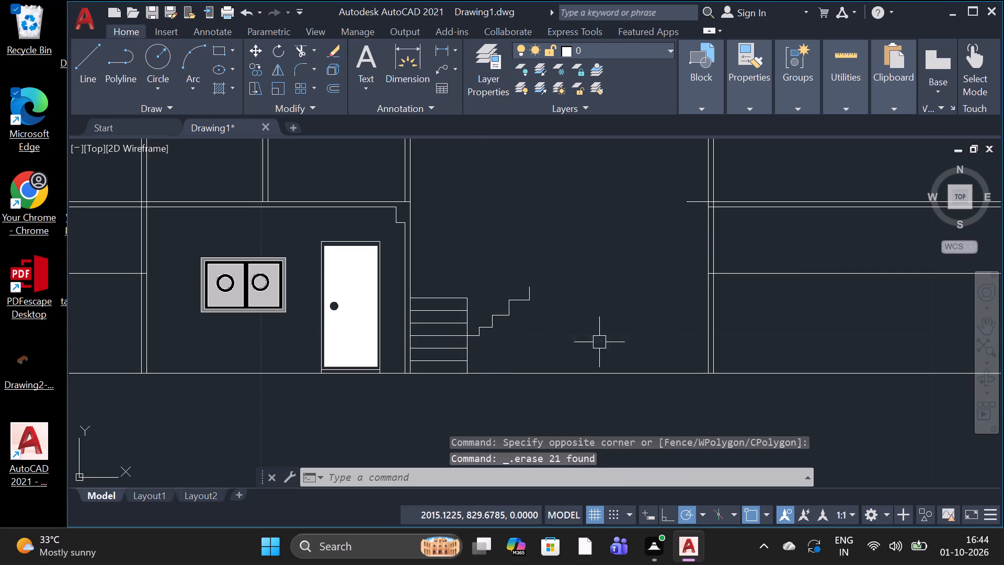
left_click_drag(561, 251, 529, 267)
left_click(473, 338)
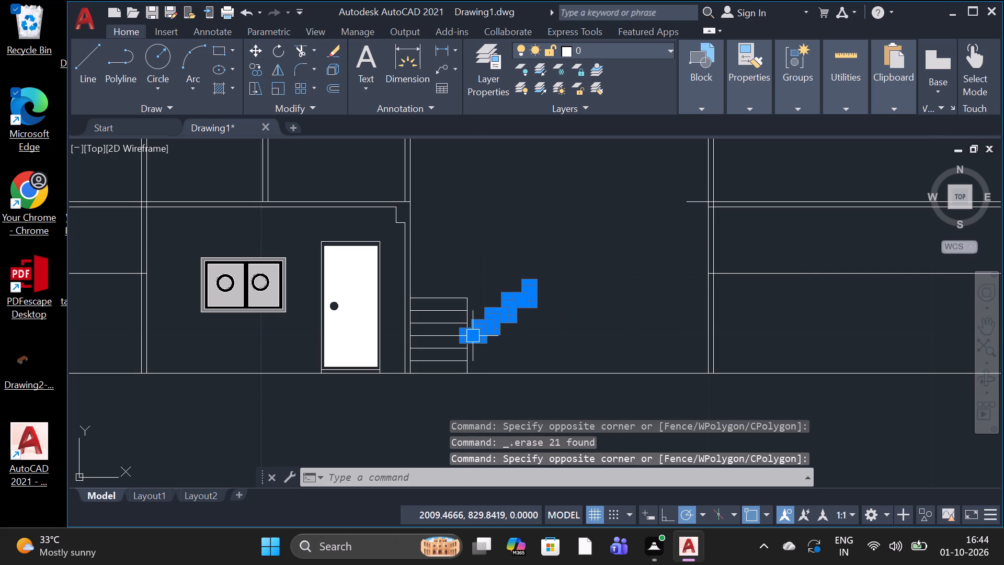
key("Delete")
left_click(691, 198)
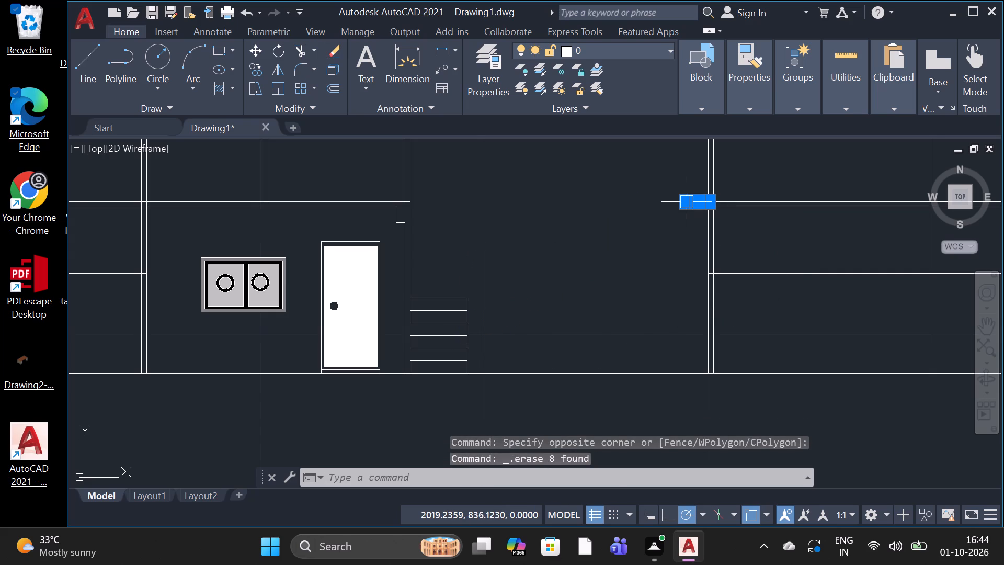
key("Delete")
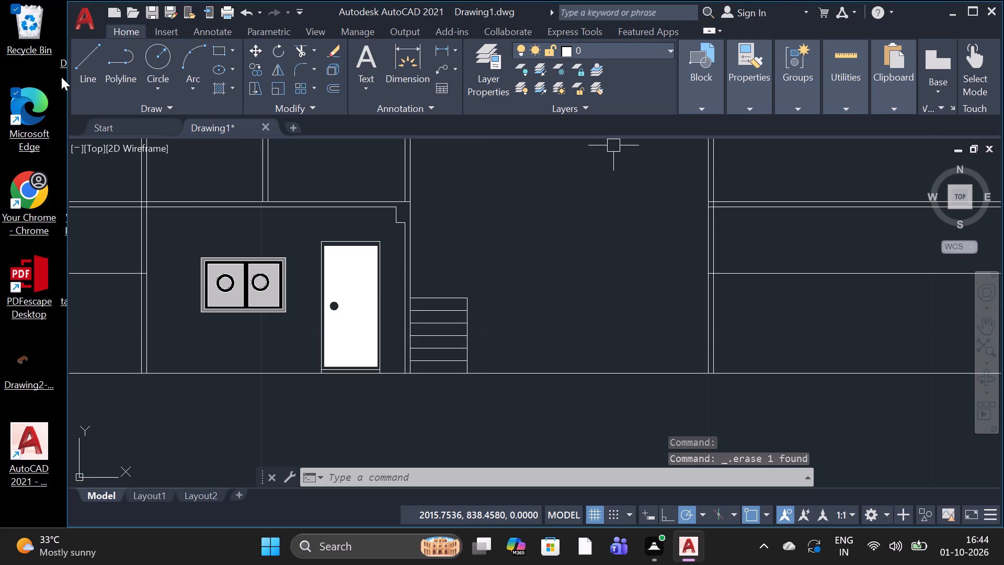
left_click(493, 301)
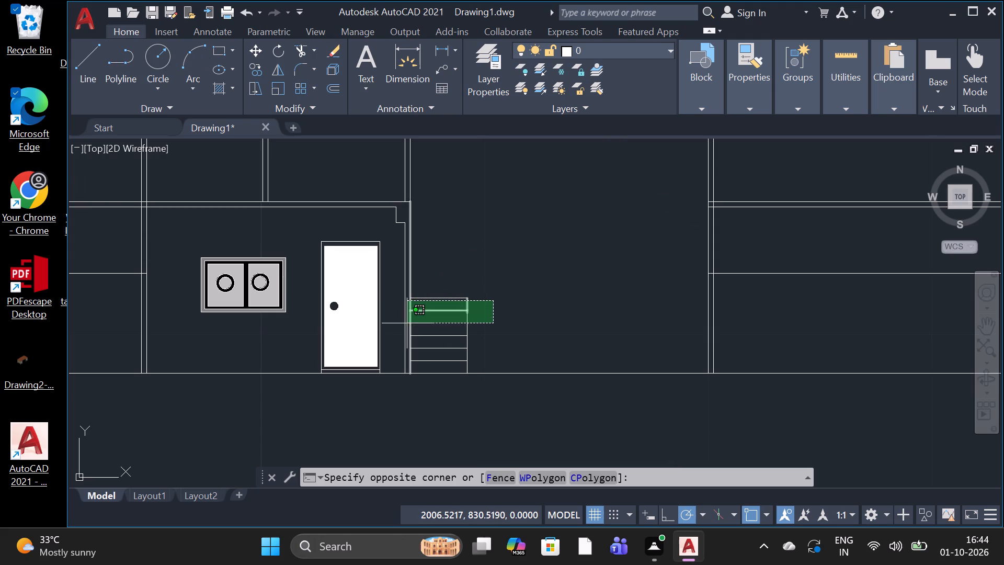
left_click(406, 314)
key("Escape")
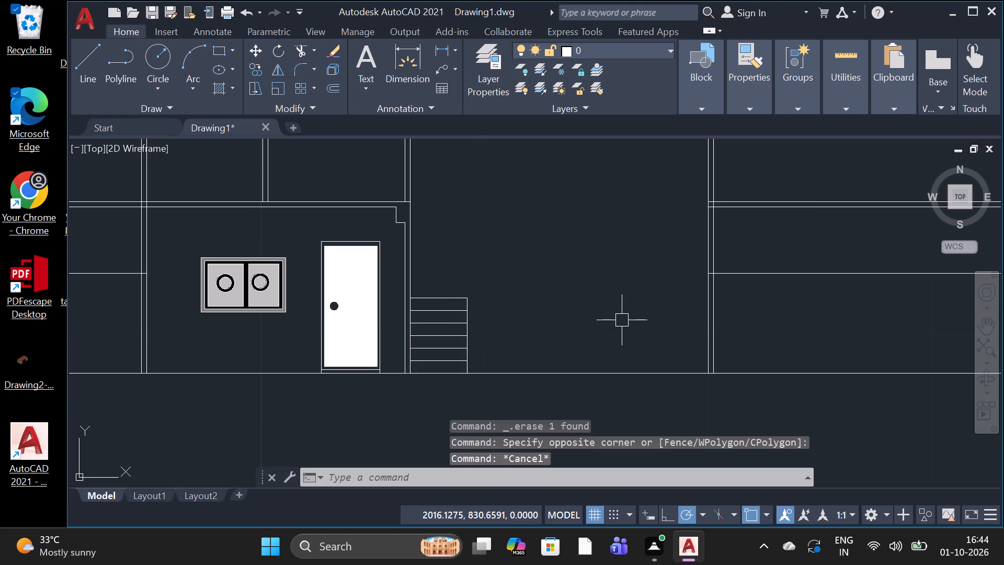
Erase the lower block's top line and the uppermost segment of its free side.
left_click(453, 301)
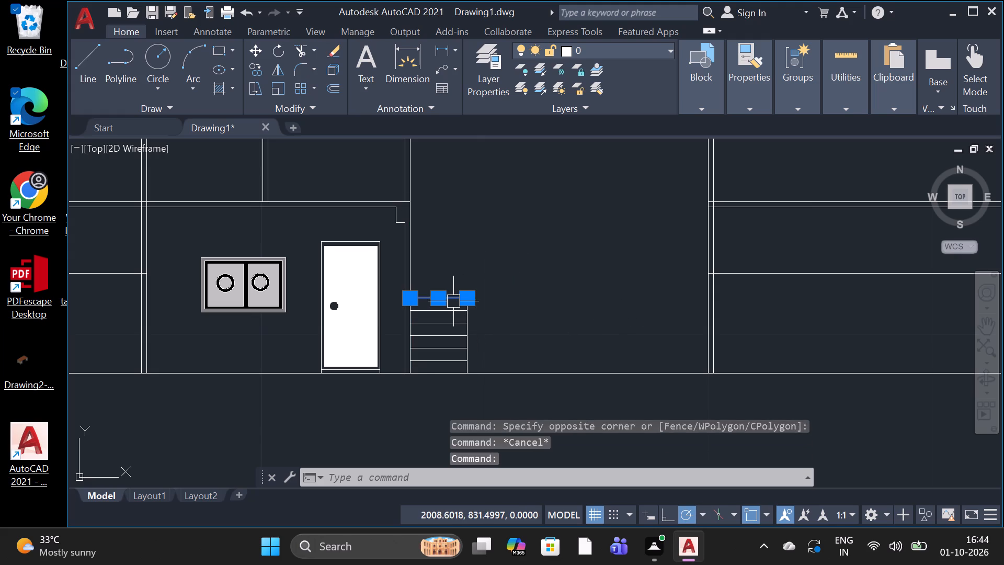
key("Delete")
left_click(468, 299)
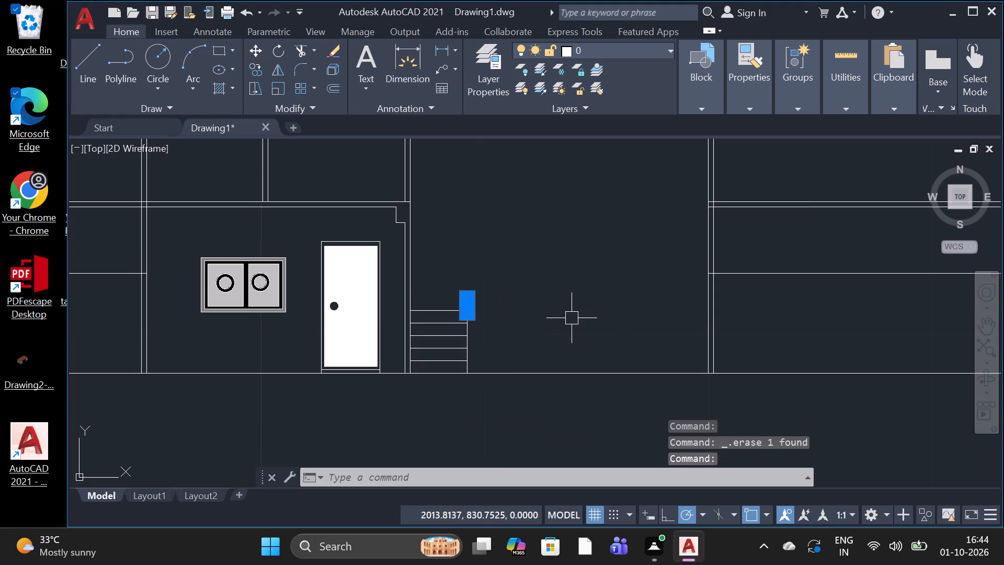
key("Delete")
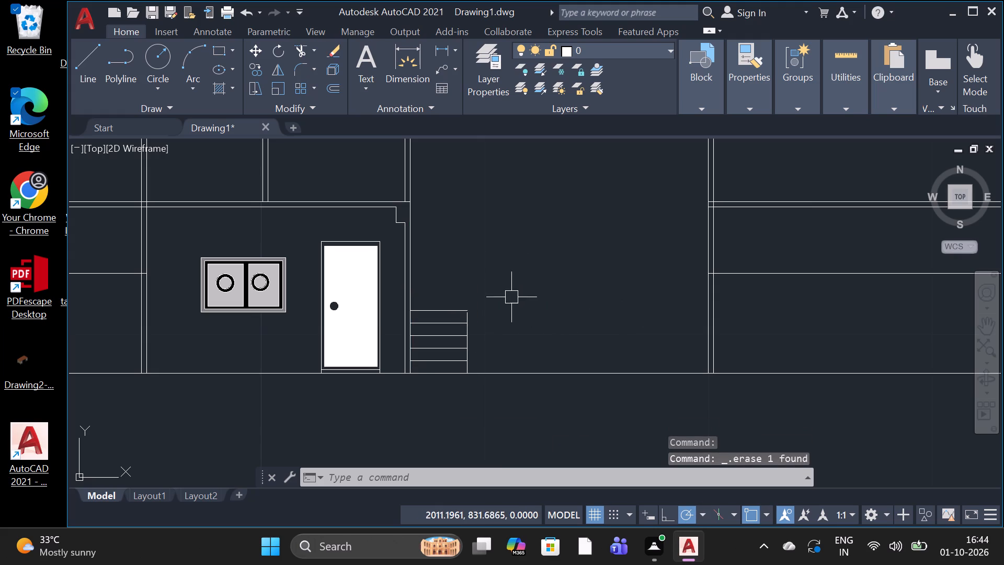
Close the small gap at the lower block's top free corner with a short vertical line.
scroll(469, 303, "up", 2)
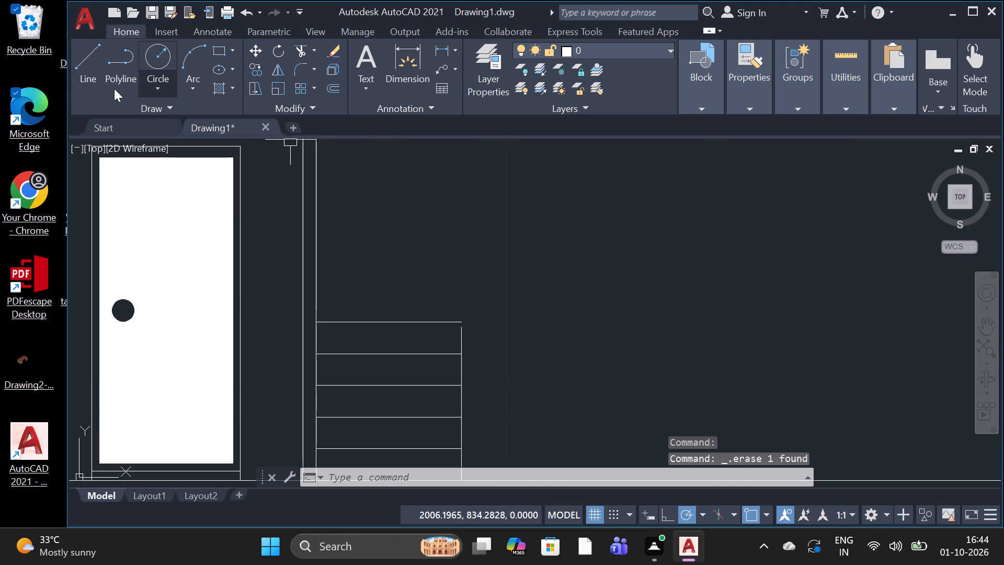
left_click(87, 88)
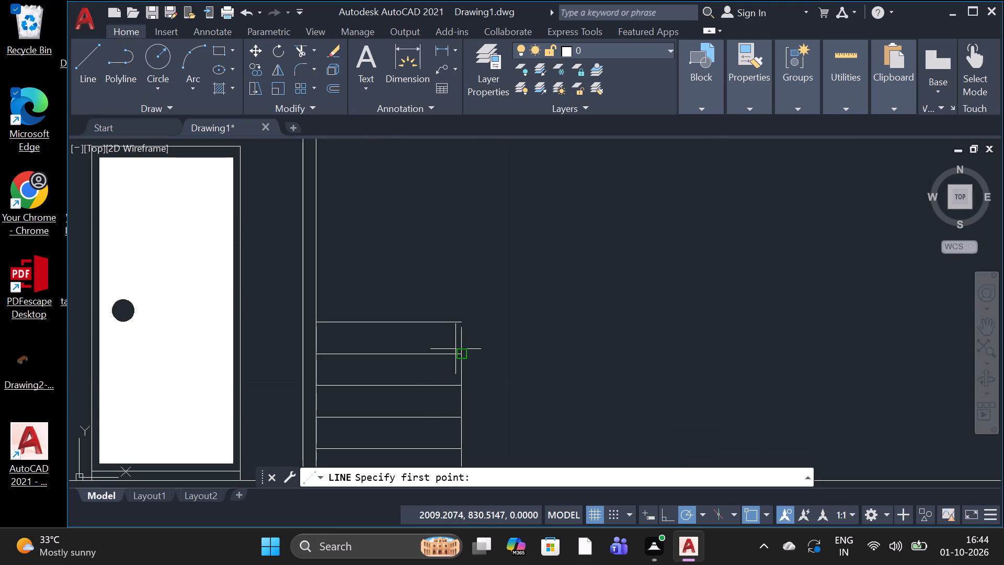
left_click(458, 336)
left_click(458, 320)
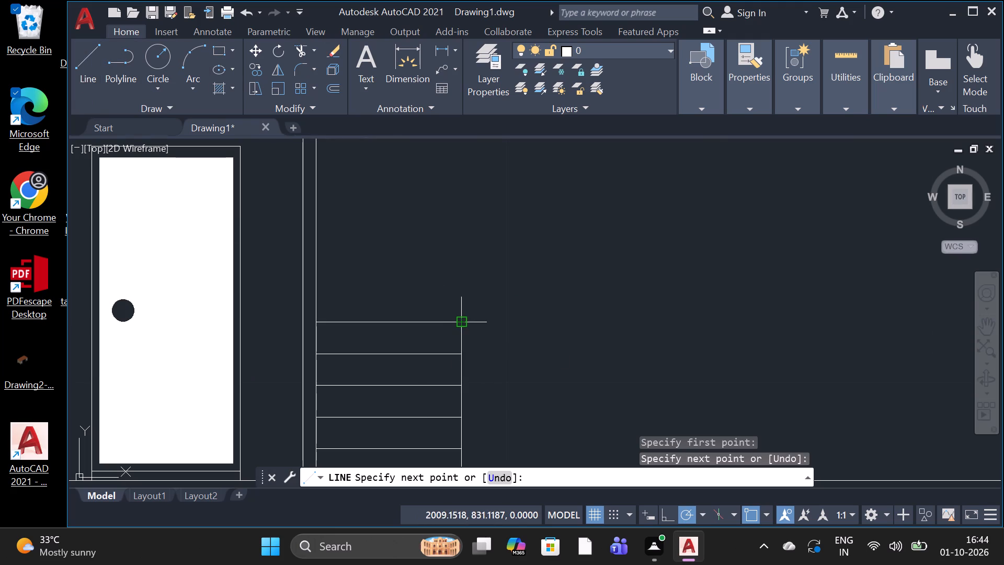
left_click(448, 315)
key("space")
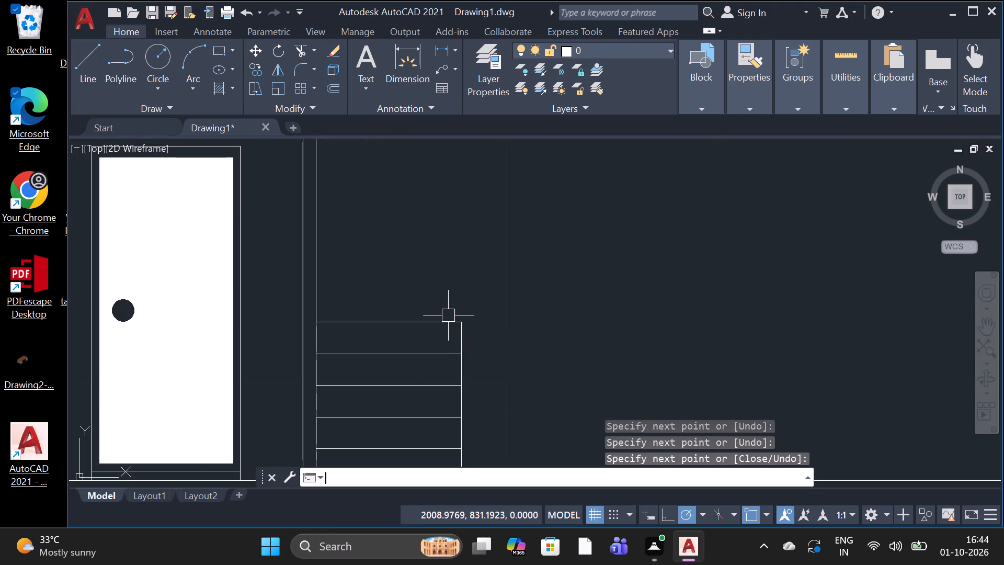
Draw a line about 2 units up from the lower block's top free corner, continuing as a slope to the far wall's outer face at upper-floor level.
scroll(357, 284, "down", 2)
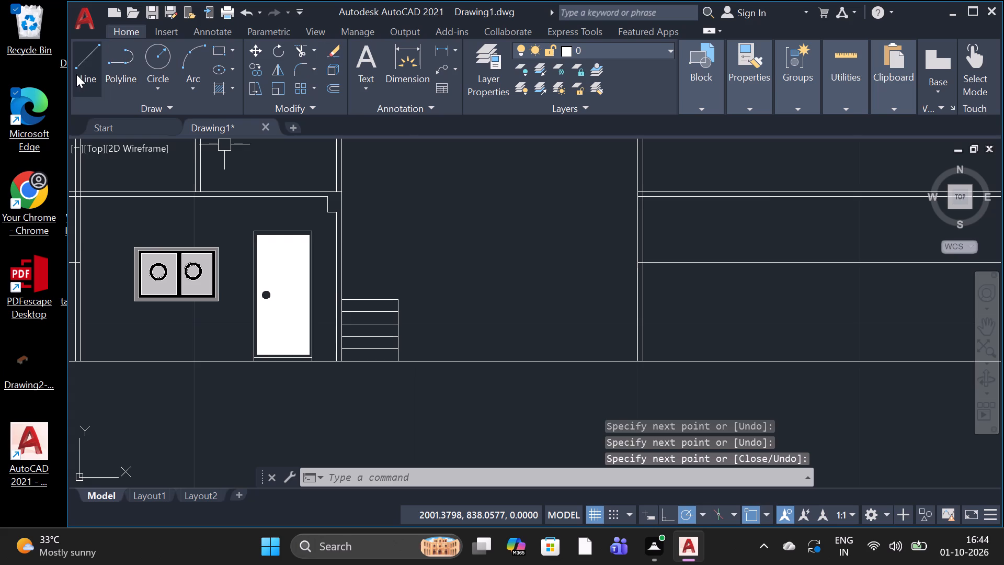
left_click(76, 74)
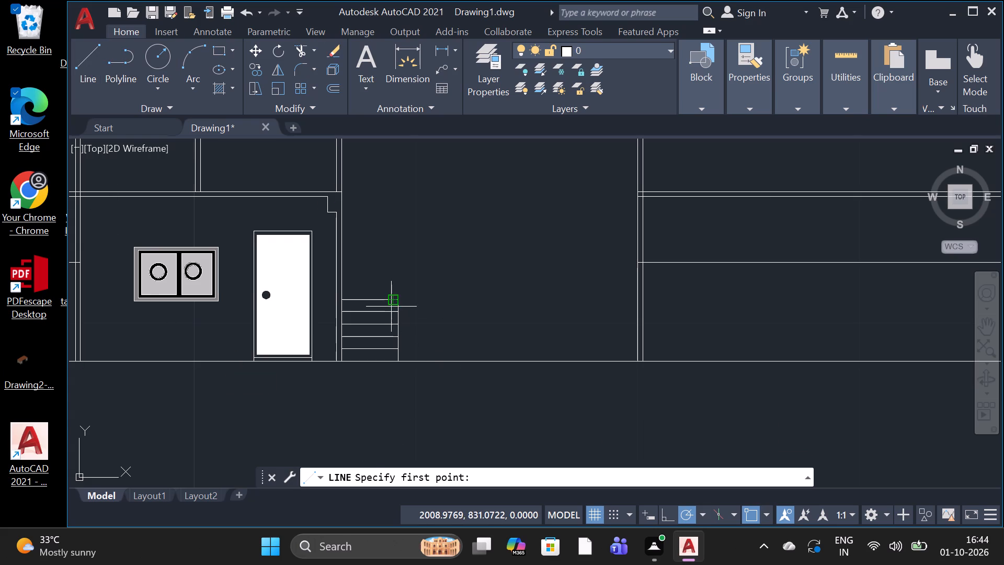
scroll(391, 307, "up", 3)
left_click(417, 270)
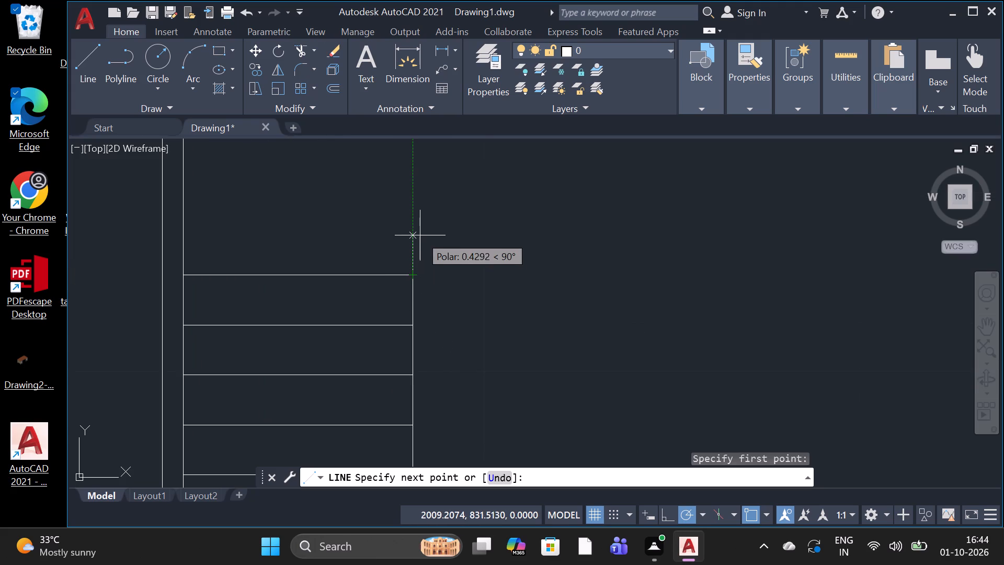
scroll(420, 236, "down", 3)
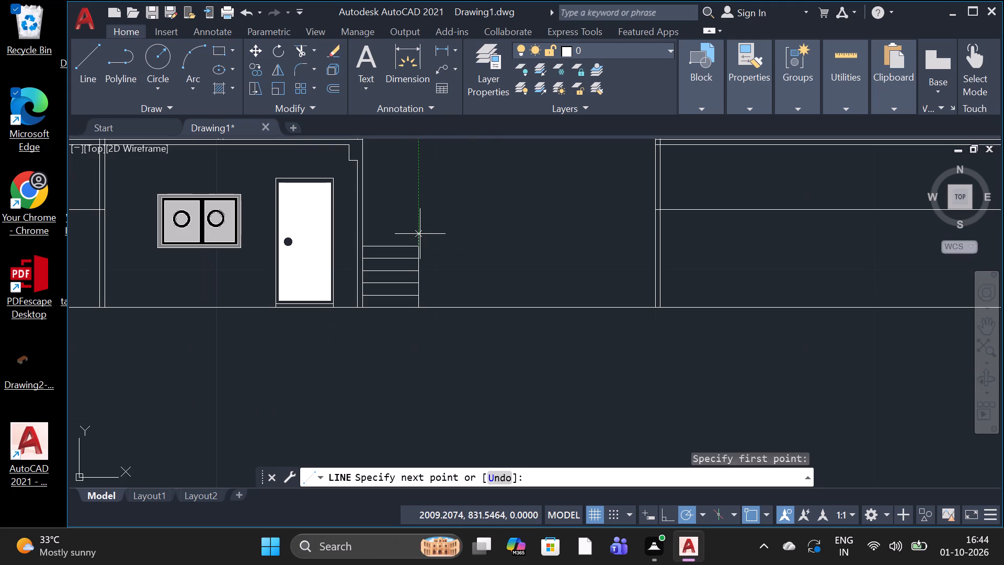
left_click(419, 204)
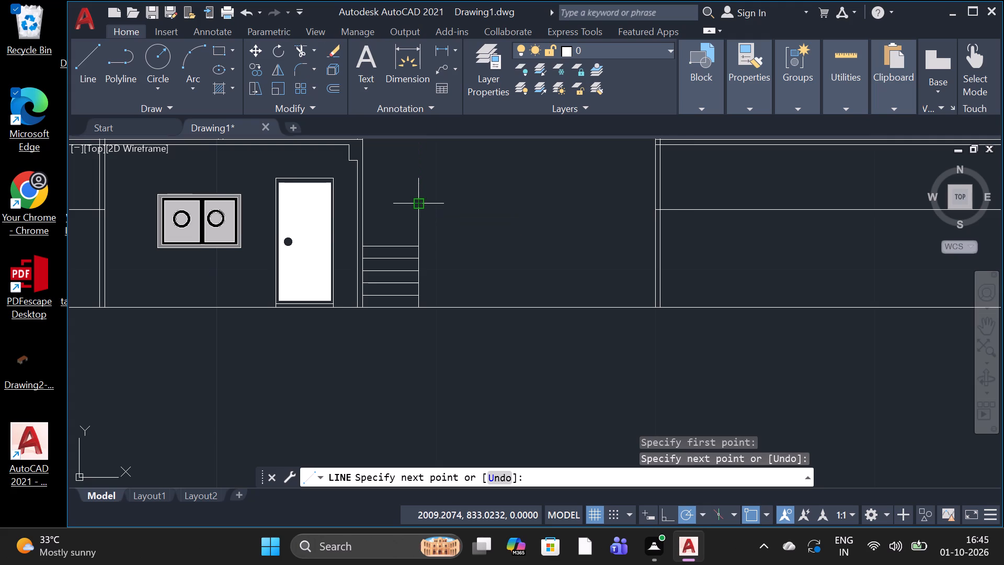
scroll(450, 204, "down", 2)
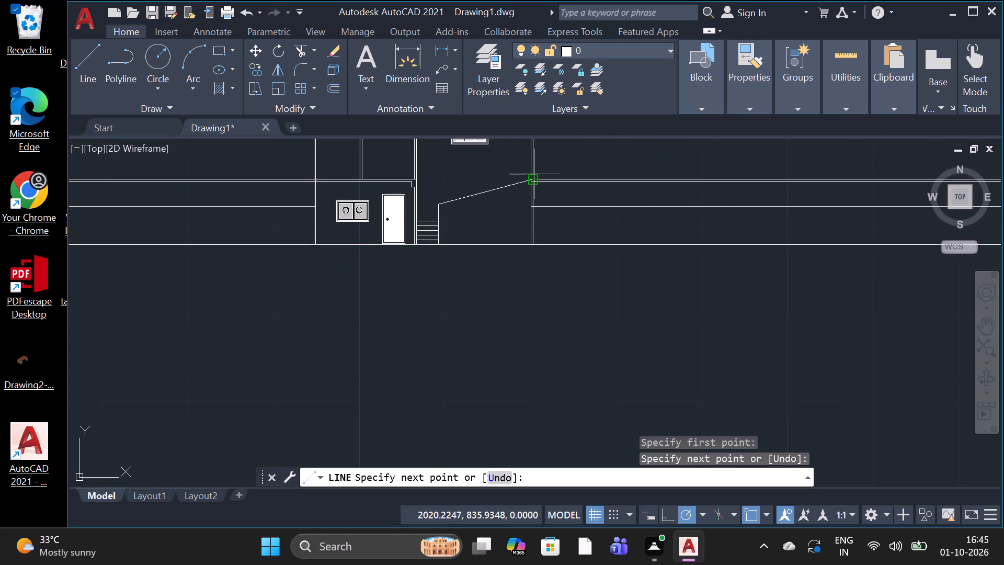
scroll(534, 175, "up", 2)
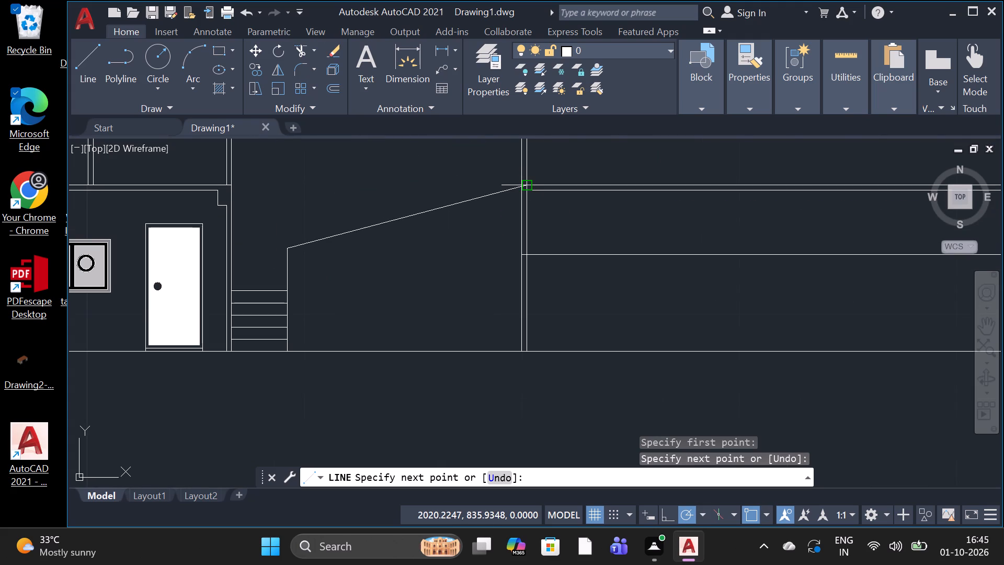
left_click(528, 184)
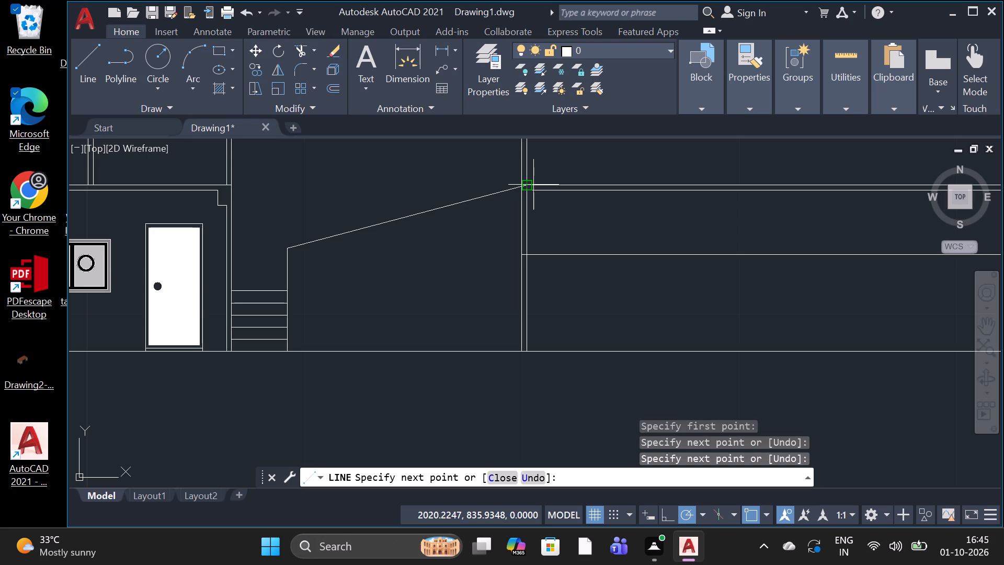
key("space")
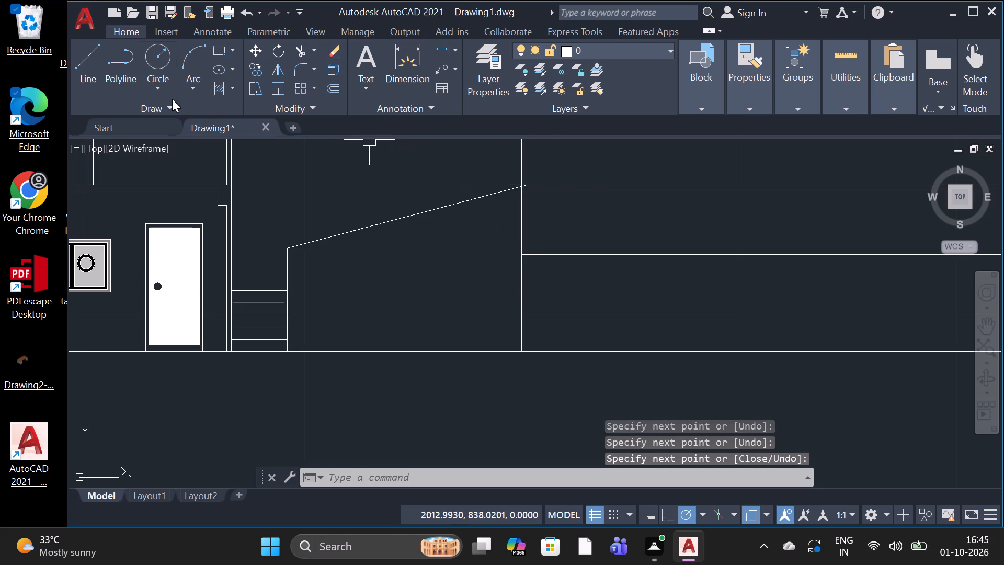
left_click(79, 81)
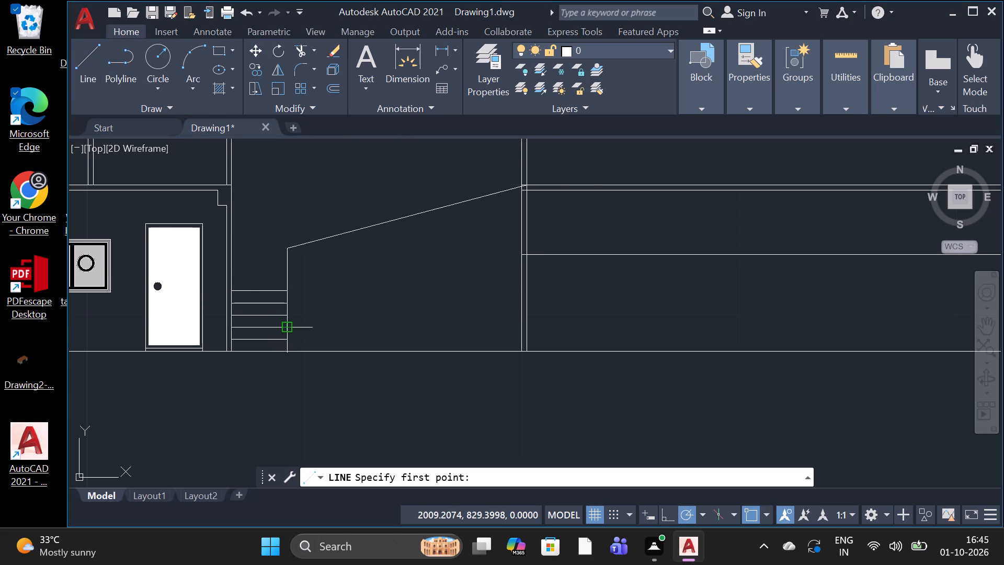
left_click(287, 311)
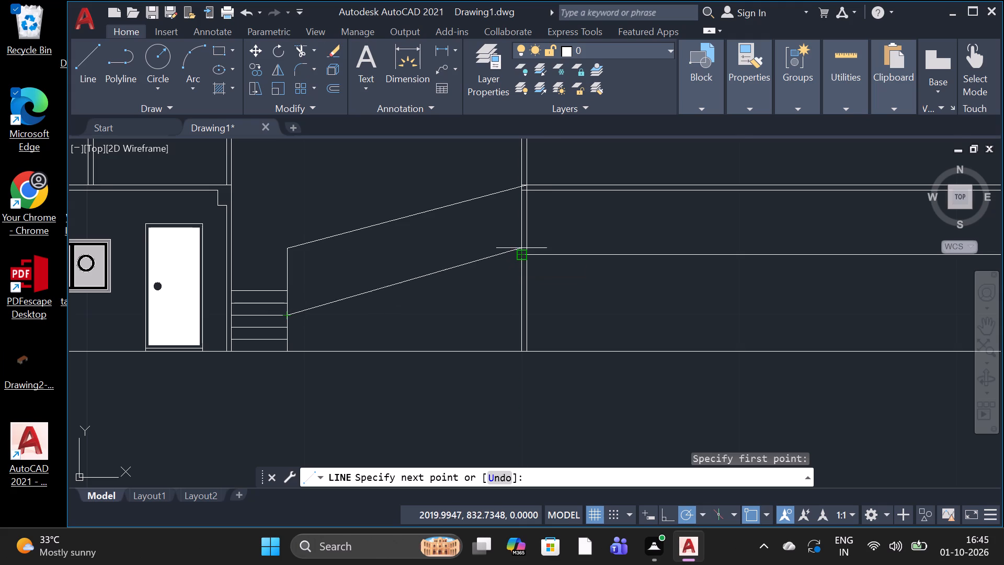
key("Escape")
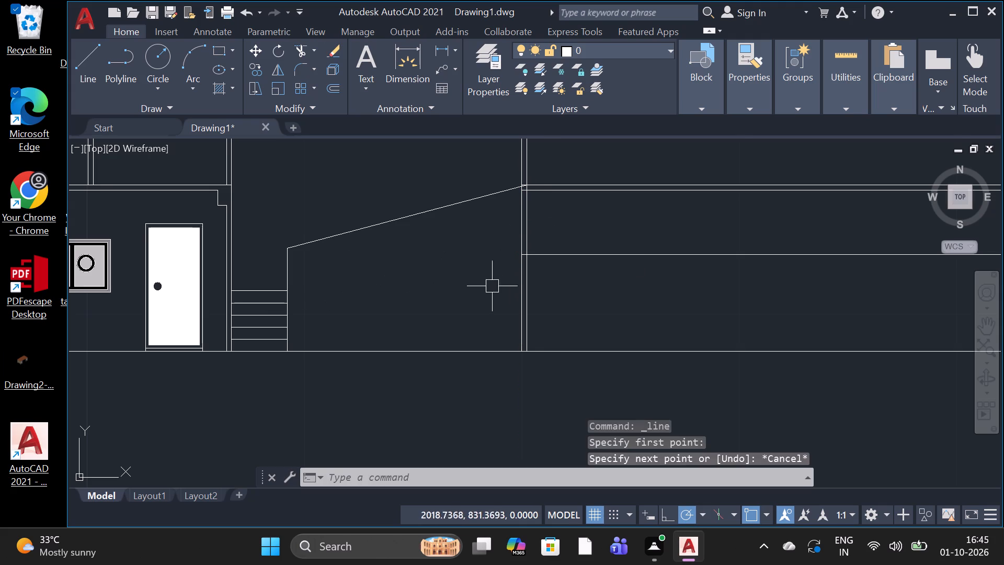
Draw a lower sloping line from the block's free side, between its second and third lines above ground, to the far wall's inner face.
left_click(93, 70)
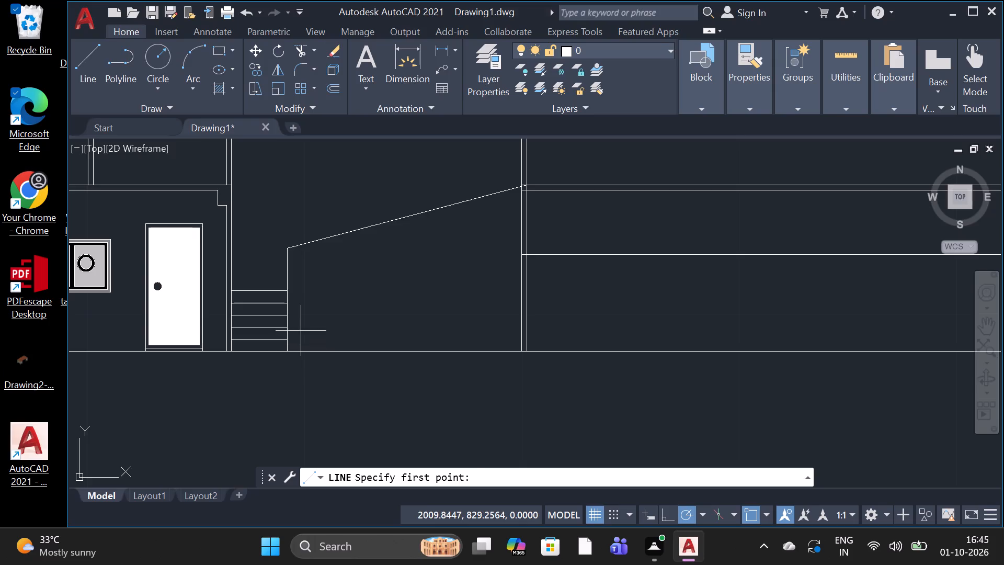
left_click(284, 319)
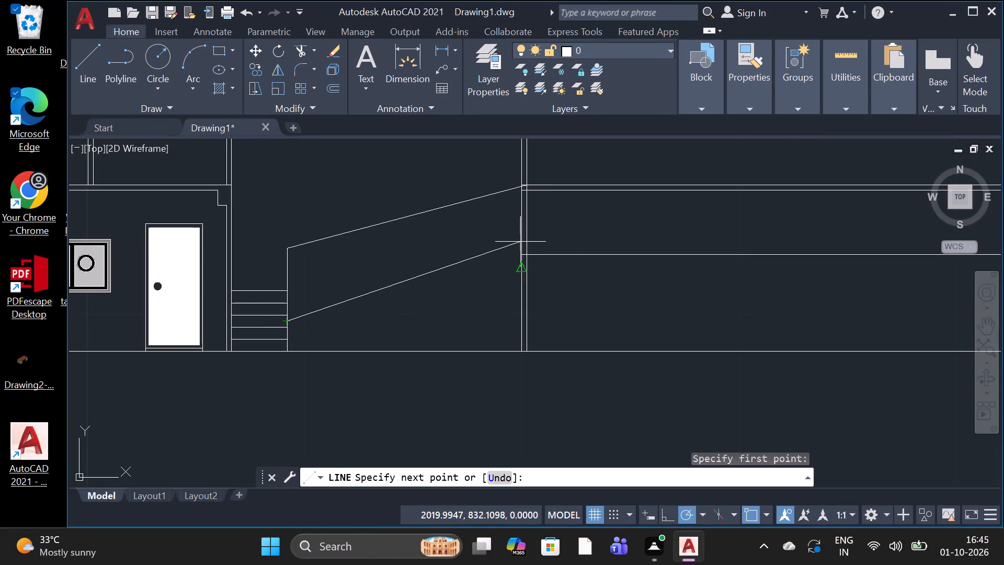
scroll(521, 225, "up", 2)
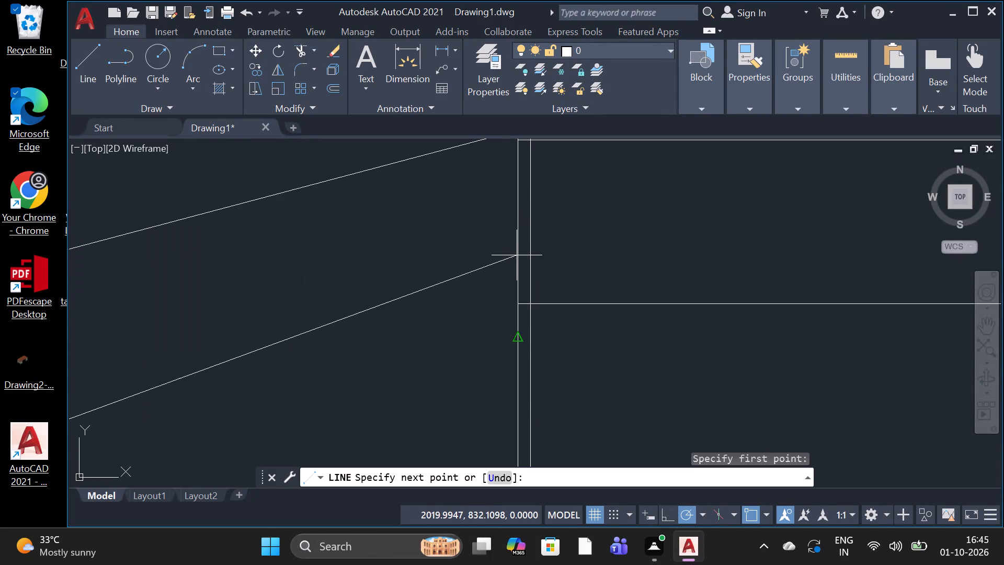
left_click(518, 260)
scroll(520, 223, "down", 3)
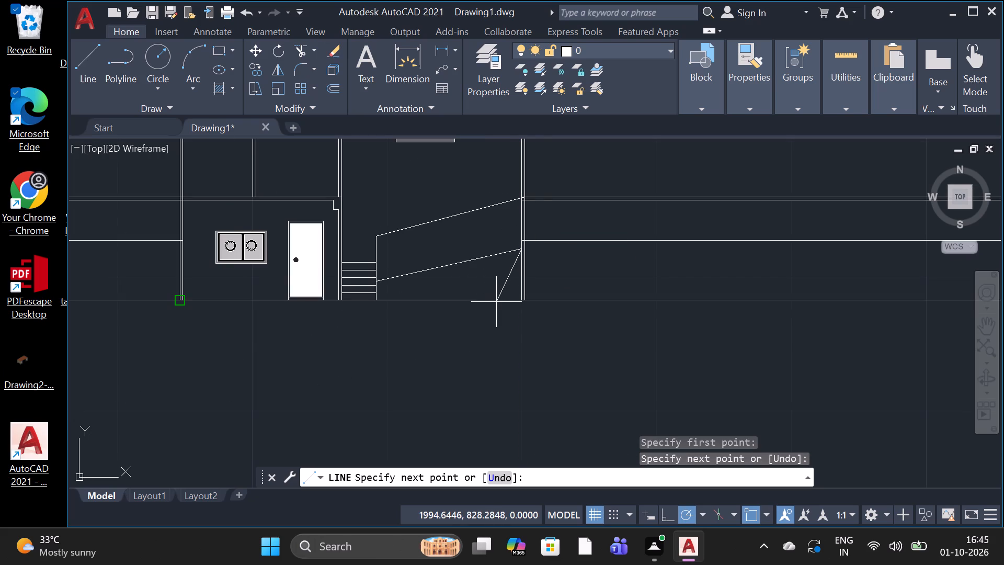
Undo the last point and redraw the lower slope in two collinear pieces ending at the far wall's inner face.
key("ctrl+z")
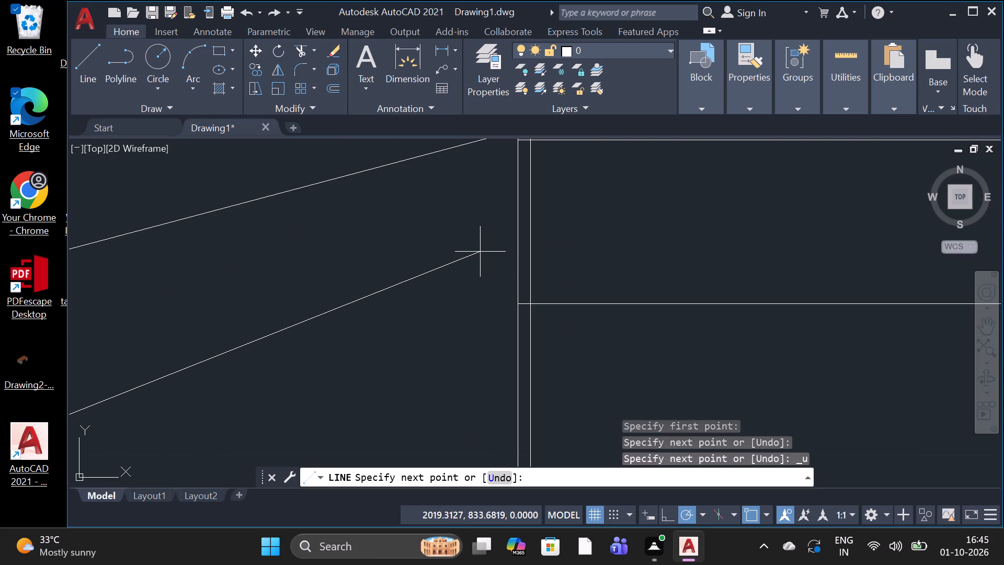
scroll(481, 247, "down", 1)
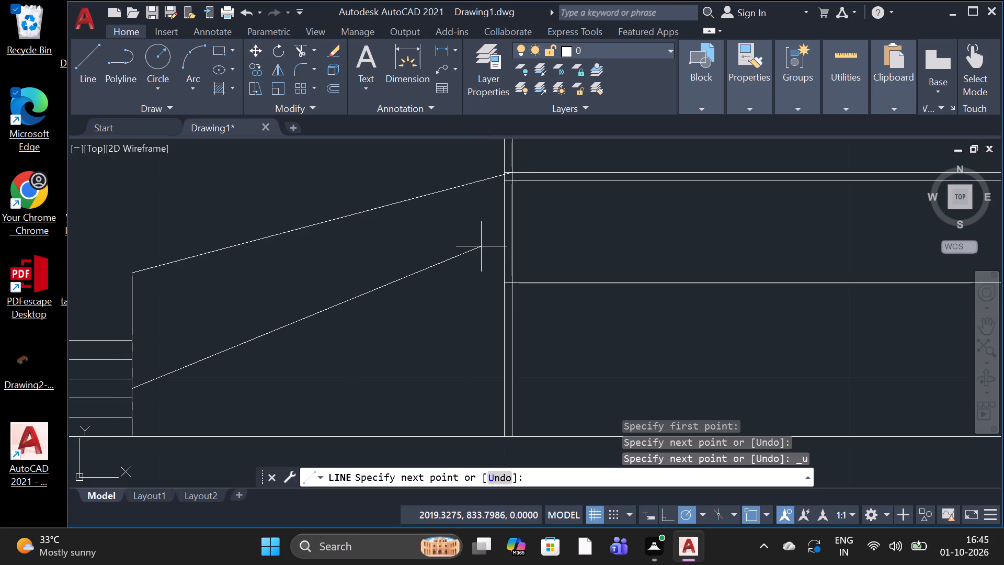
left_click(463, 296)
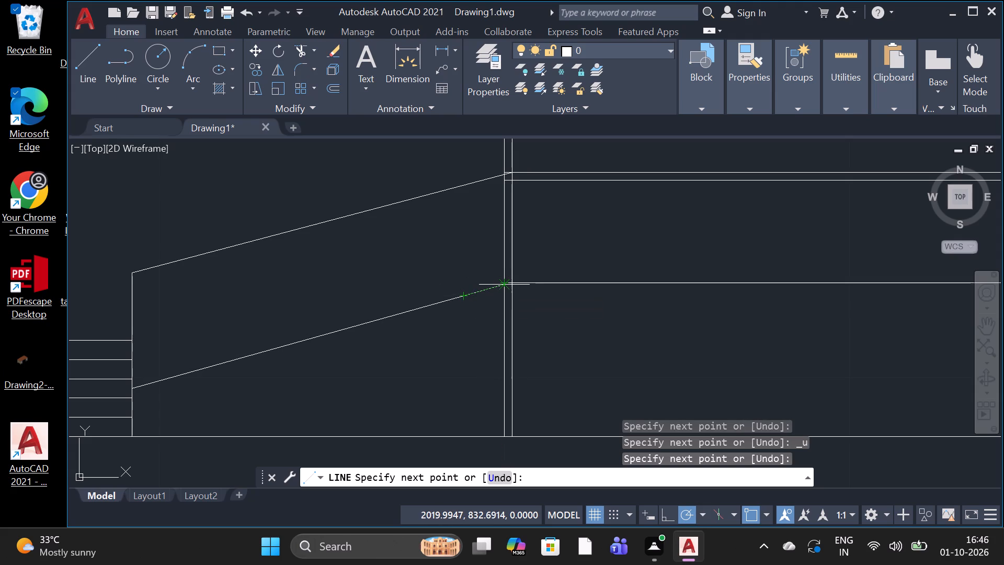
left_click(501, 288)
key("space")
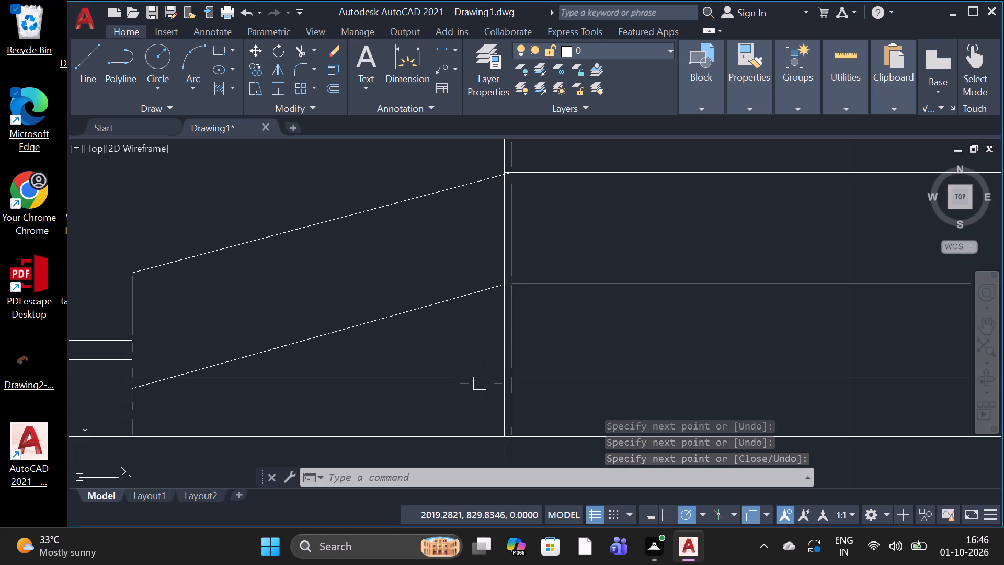
Erase the upper slope and both pieces of the lower slope between the lined block and the far wall.
scroll(480, 383, "down", 2)
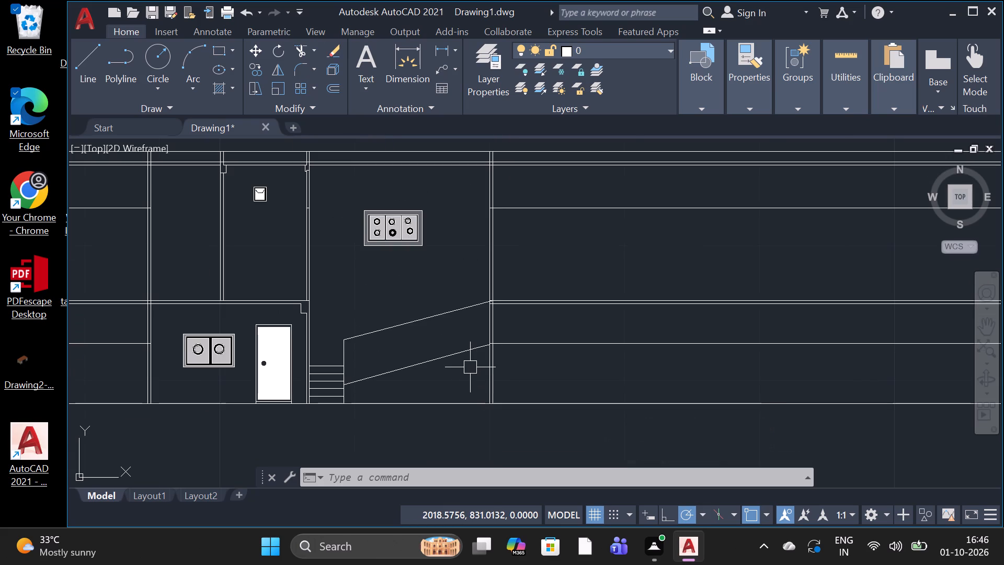
scroll(470, 367, "up", 3)
scroll(471, 365, "down", 2)
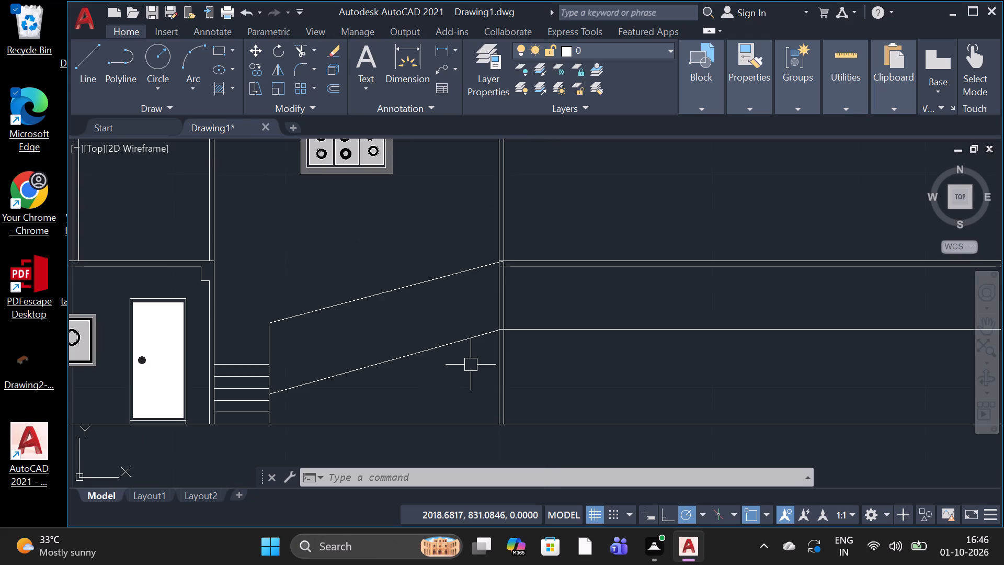
left_click_drag(438, 259, 419, 330)
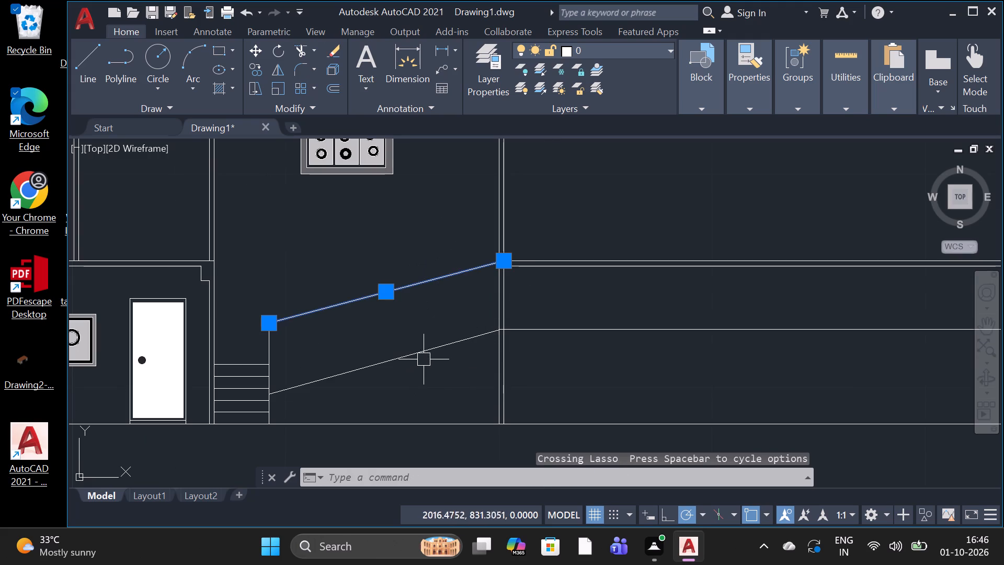
key("Delete")
left_click(419, 354)
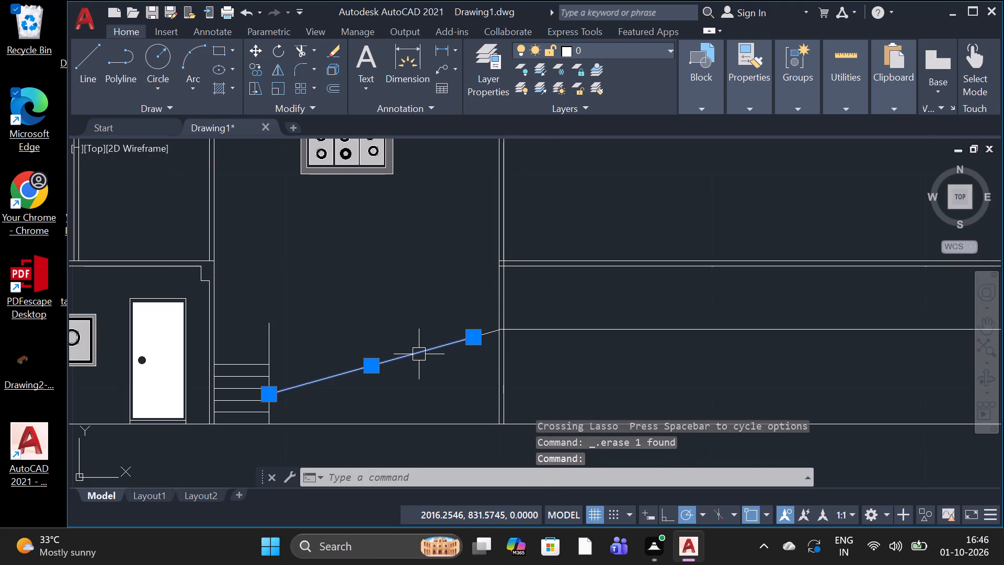
key("Delete")
left_click(470, 336)
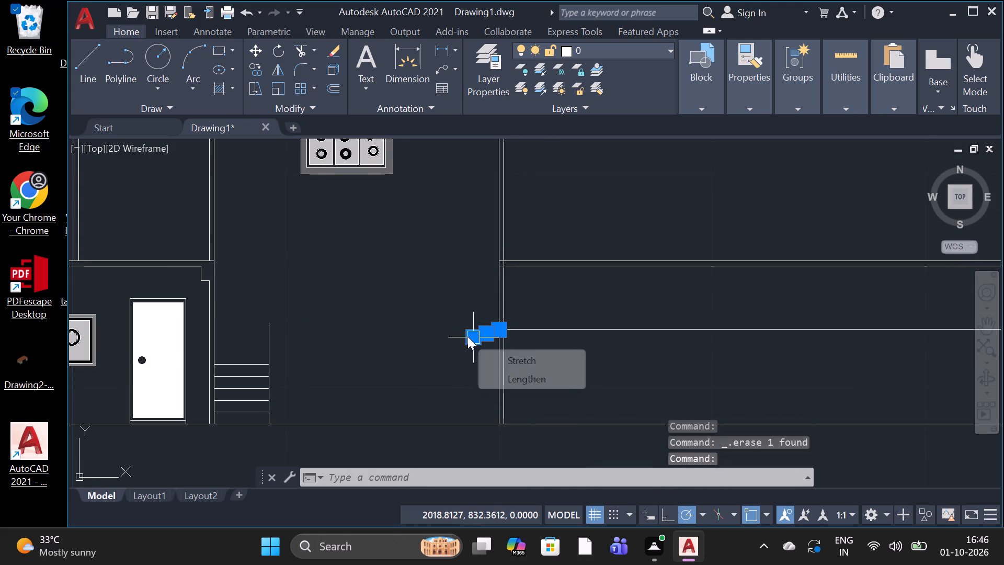
key("Delete")
key("Delete")
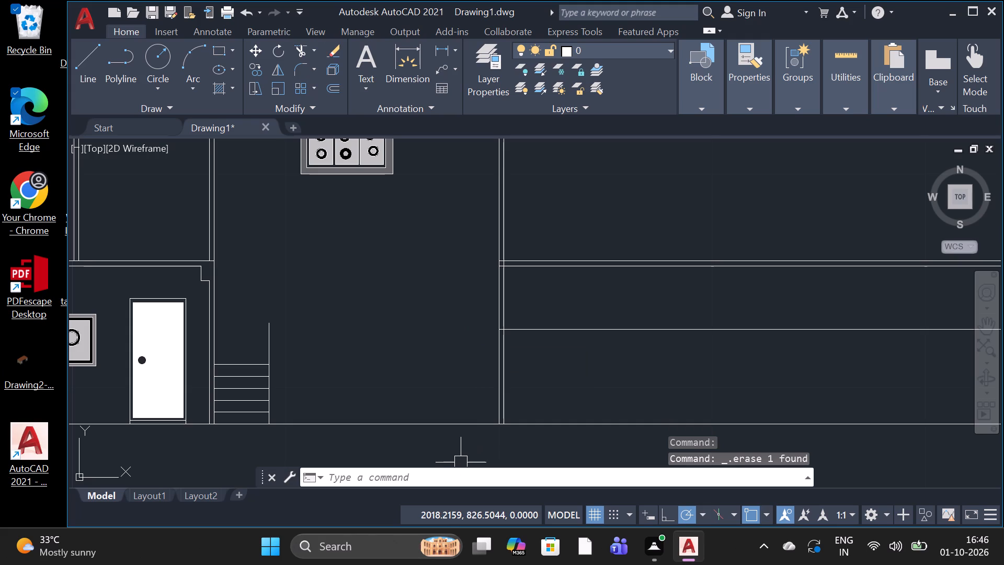
Draw a landing outline about 2.35 units wide and 1.93 units deep from the far wall's inner face at upper-floor level.
left_click(94, 91)
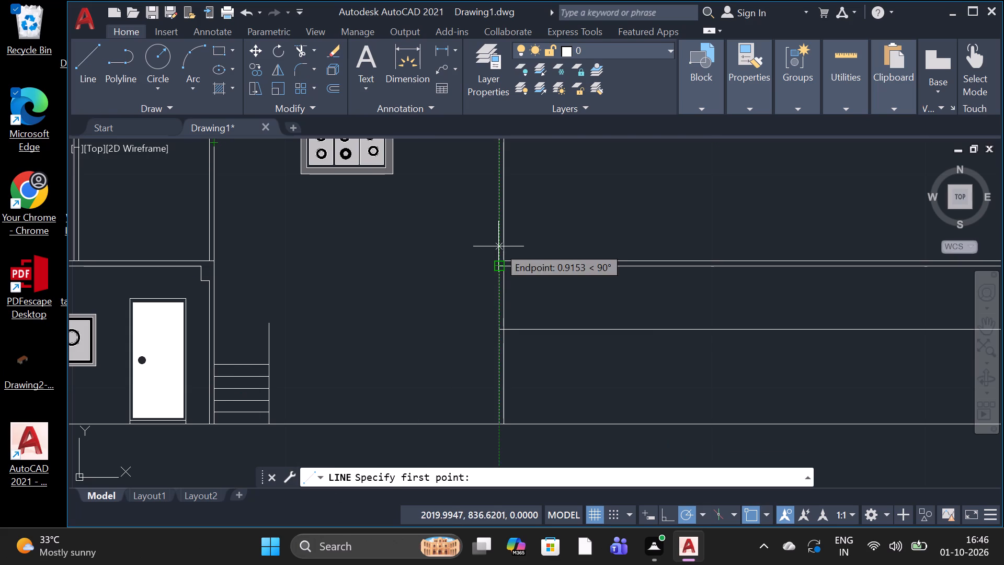
scroll(498, 246, "up", 2)
left_click(497, 282)
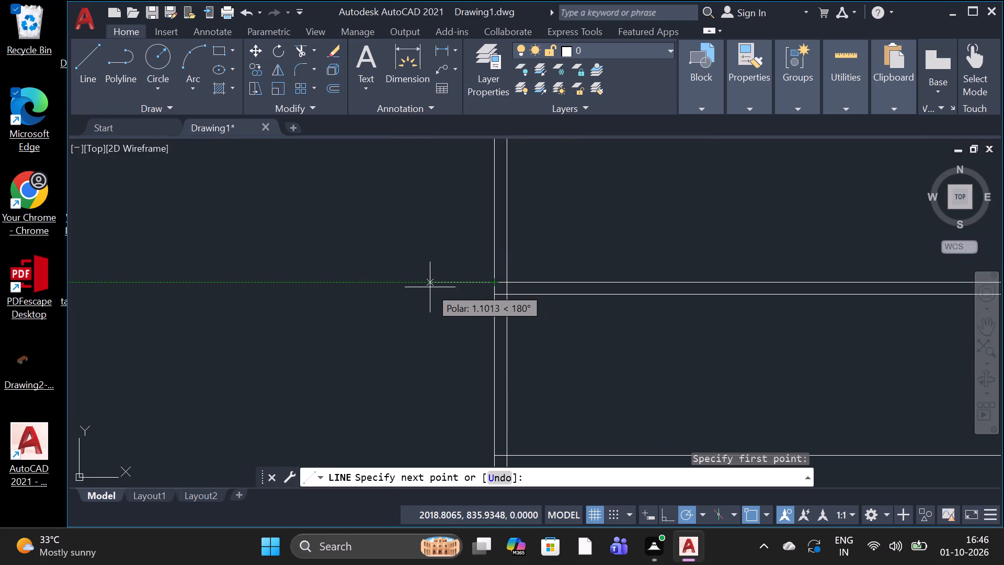
scroll(429, 287, "down", 2)
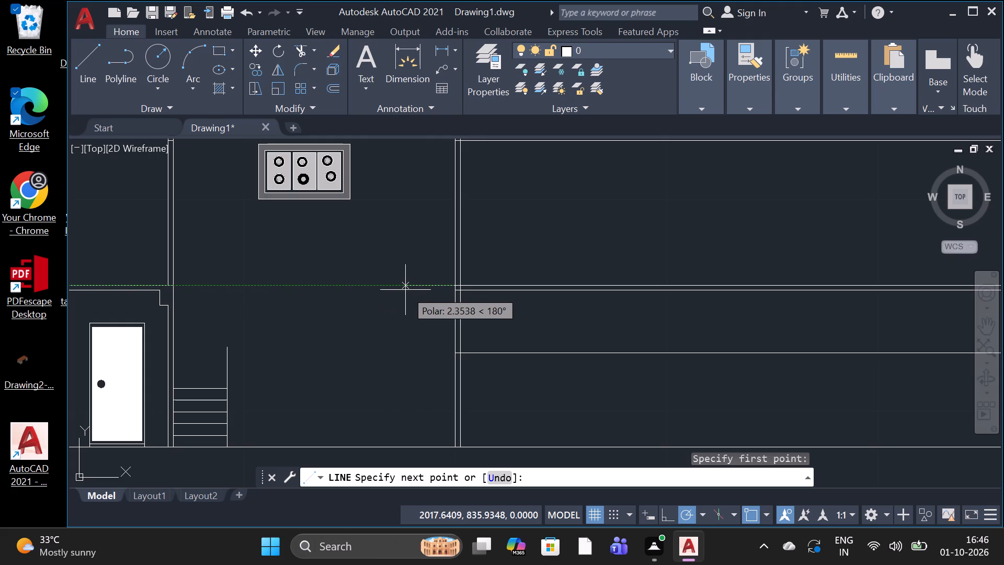
left_click(405, 290)
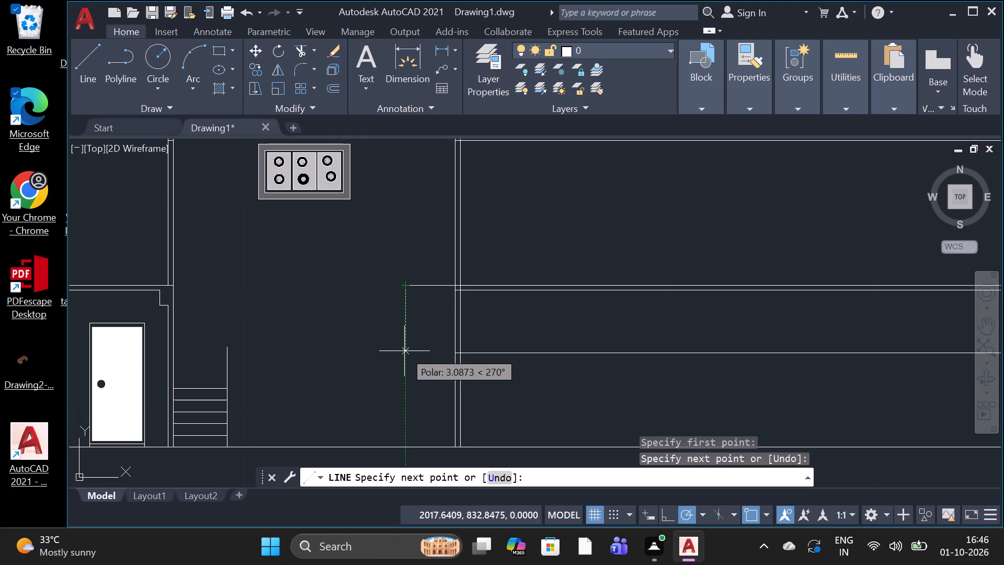
left_click(405, 326)
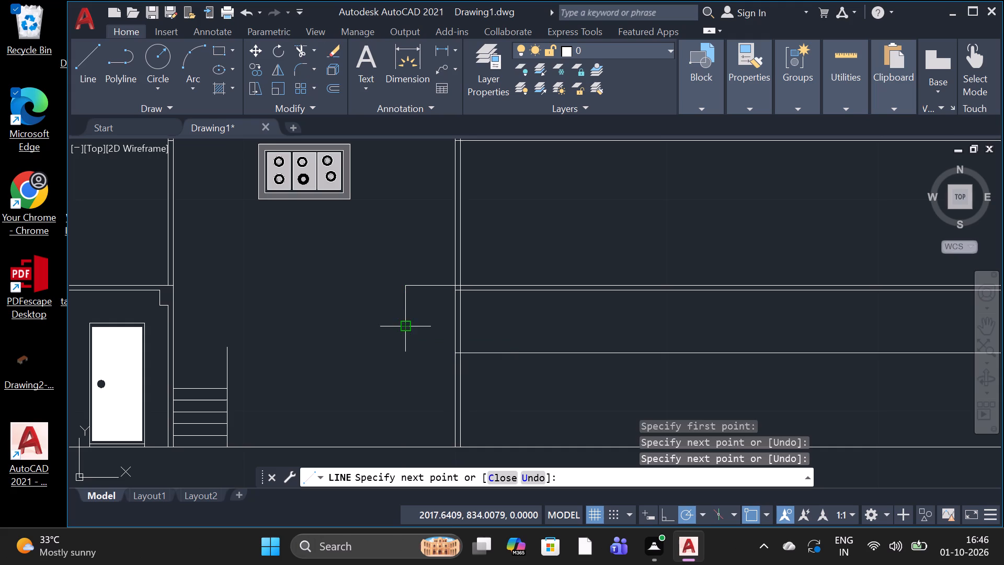
left_click(451, 329)
key("space")
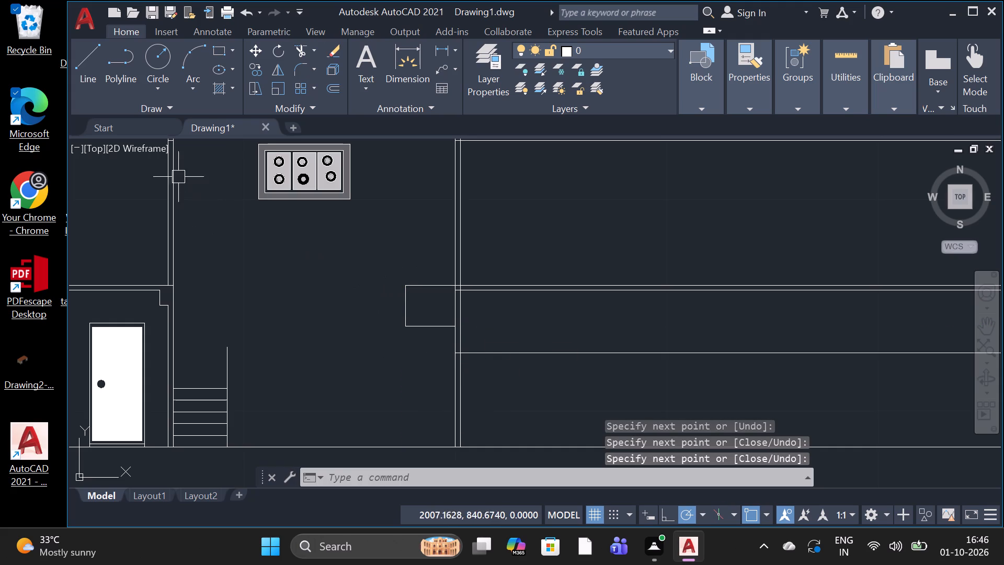
Draw a sloping line from the top of the vertical on the lined block's free side to the landing's upper outer corner.
left_click(96, 57)
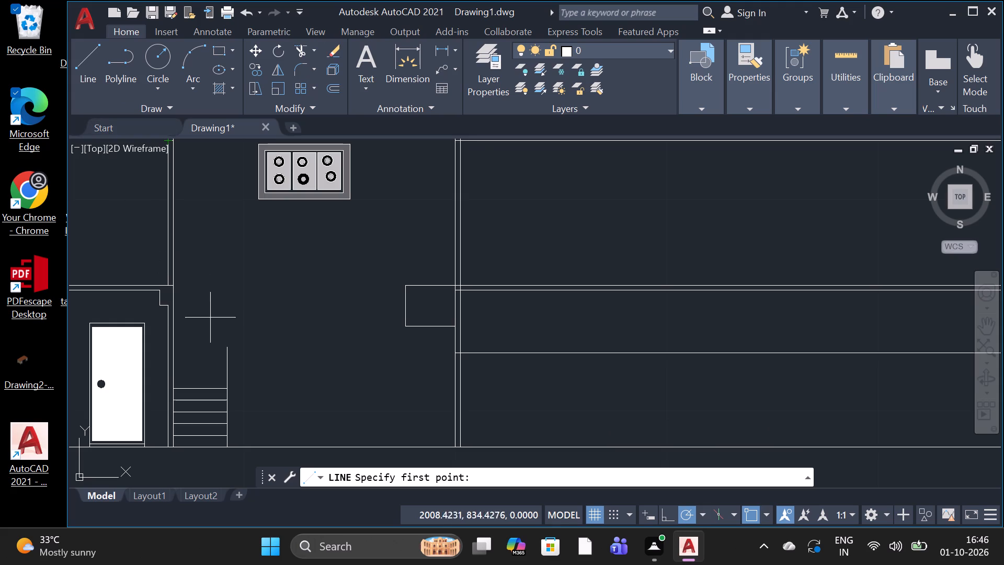
left_click(223, 349)
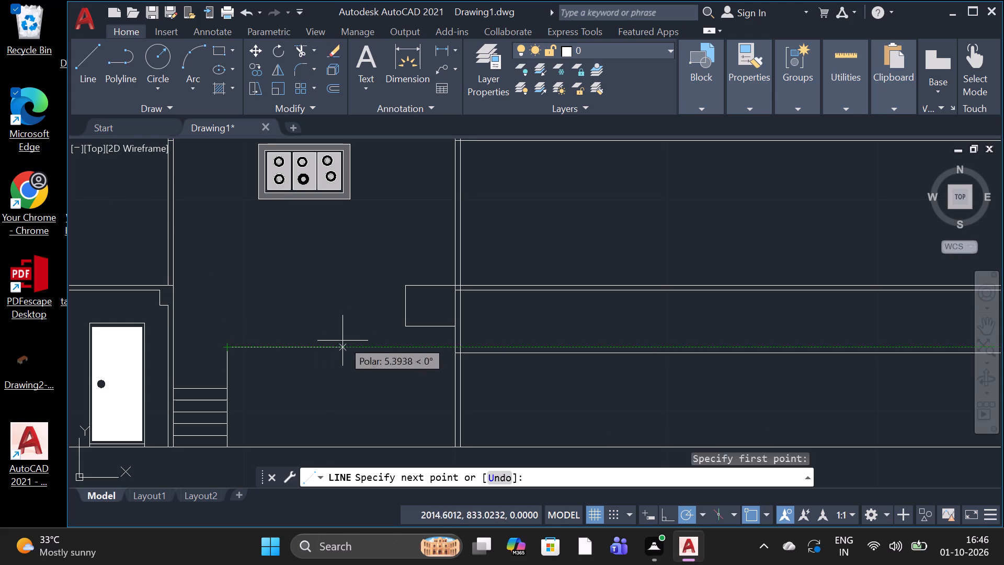
scroll(390, 278, "up", 2)
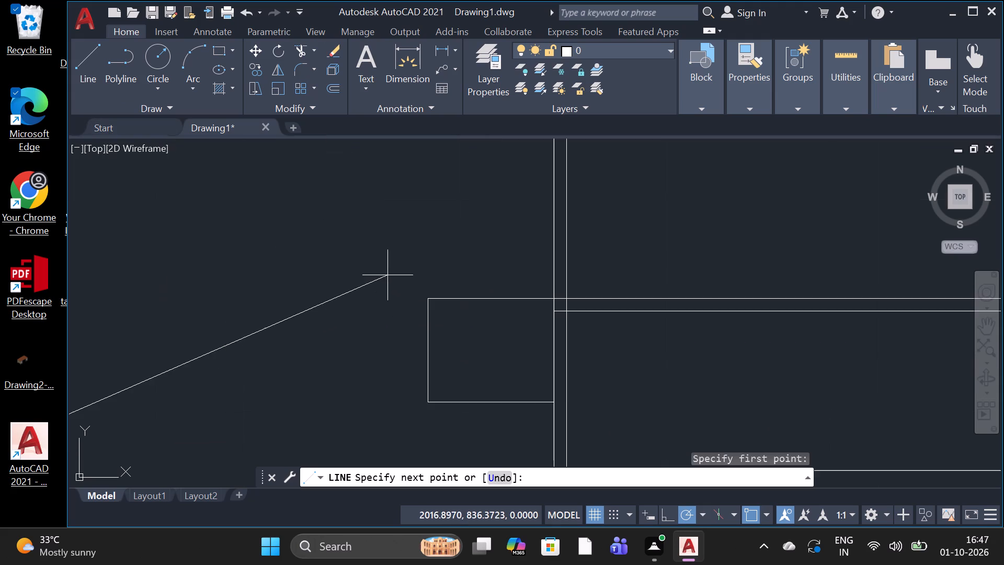
left_click(425, 303)
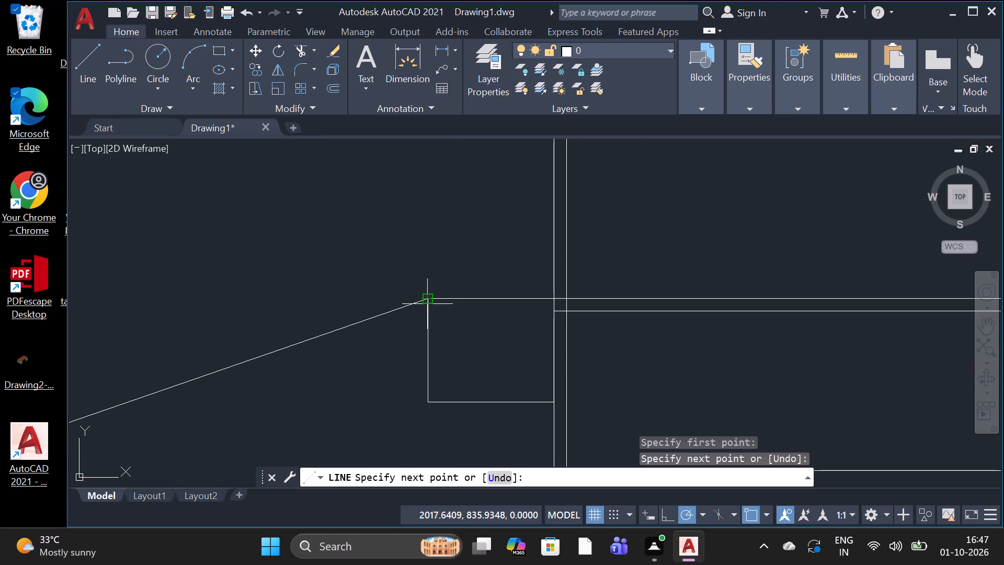
key("space")
scroll(341, 229, "down", 3)
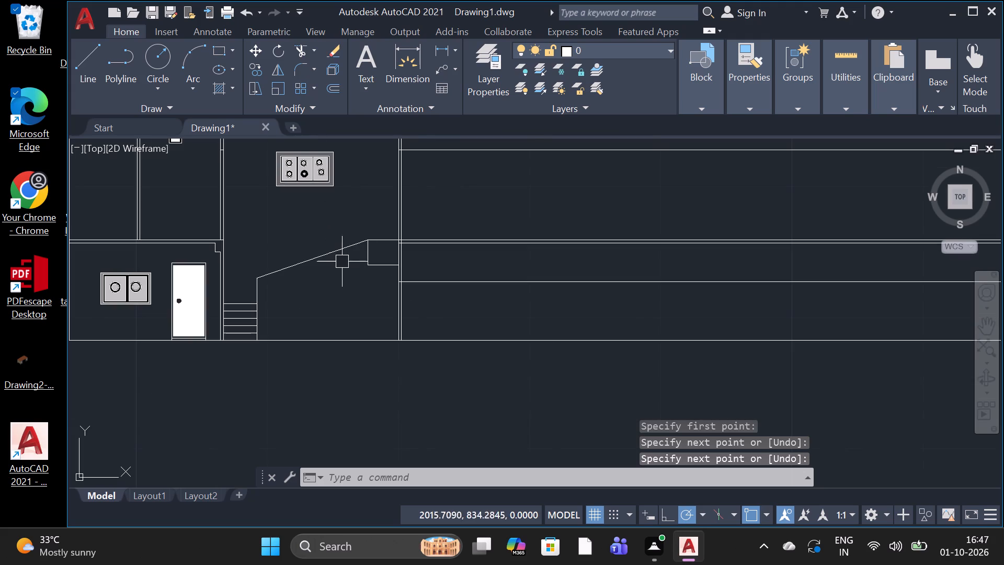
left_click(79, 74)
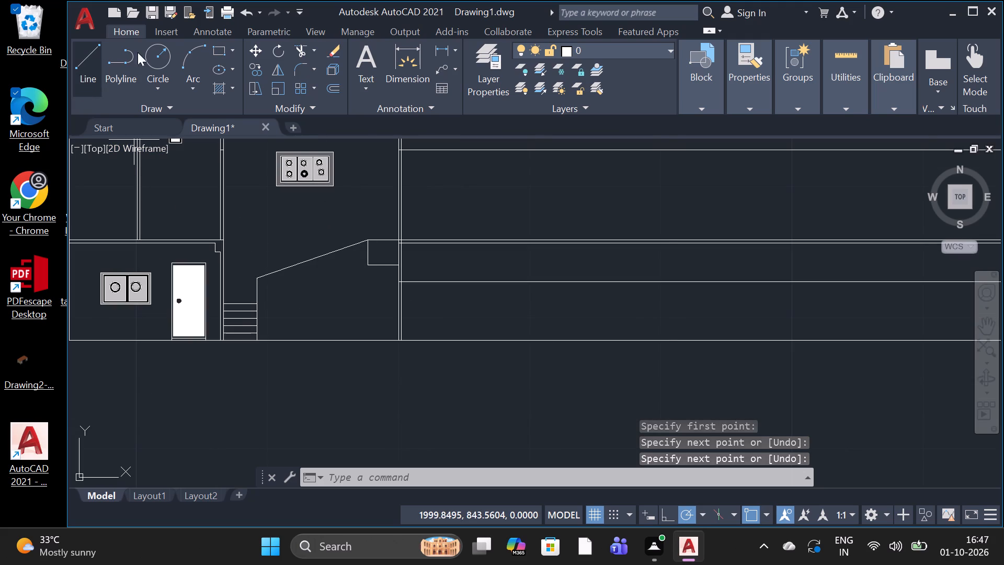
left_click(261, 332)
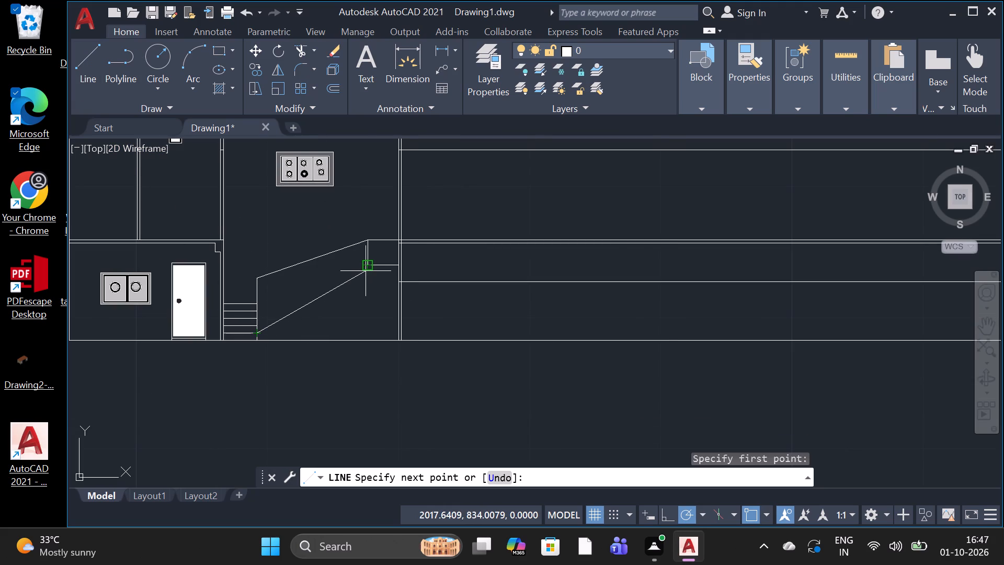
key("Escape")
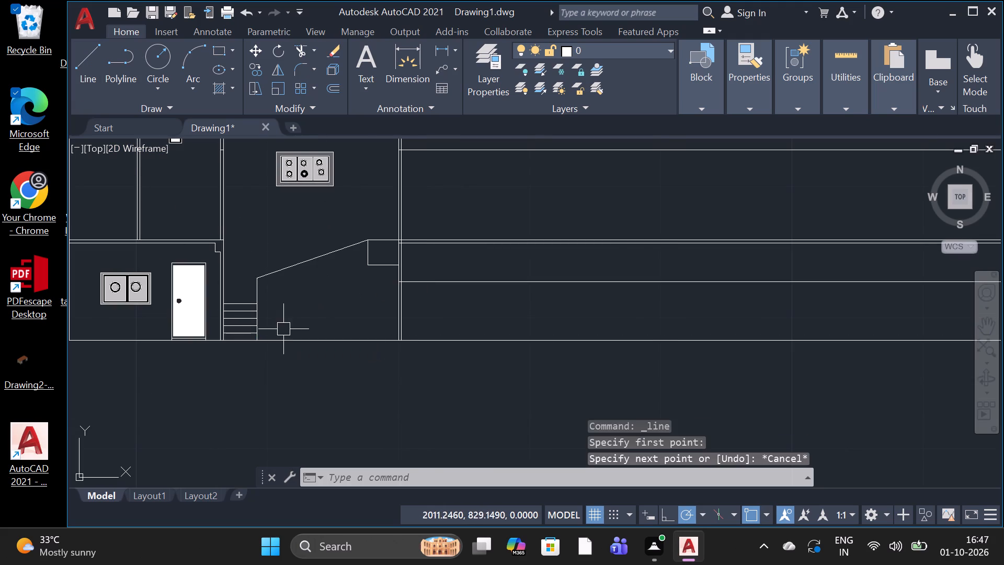
Draw a lower slope from the block's third line above ground to just below the landing's outer edge, continuing horizontally to the far wall.
left_click(90, 77)
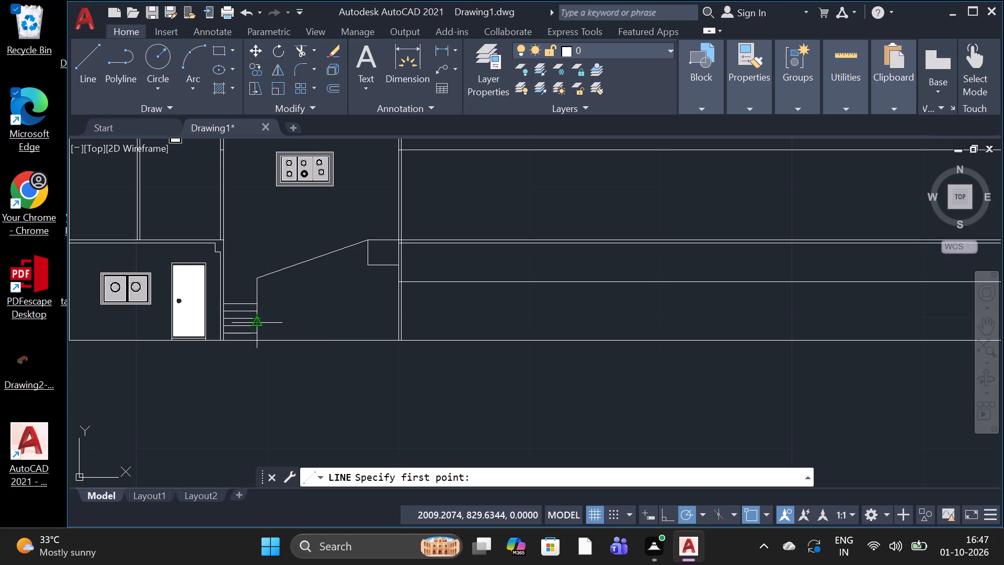
scroll(269, 324, "up", 3)
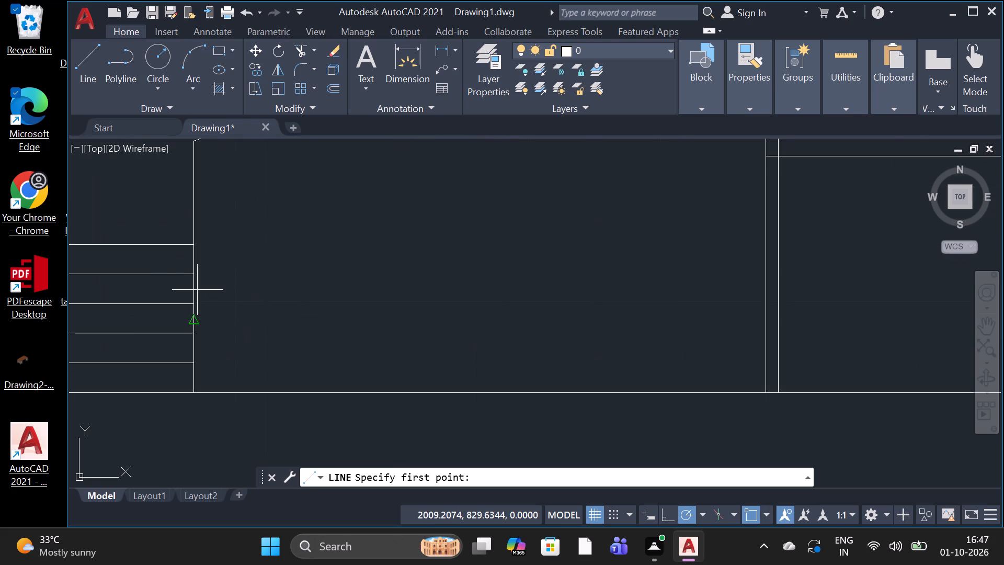
left_click(195, 300)
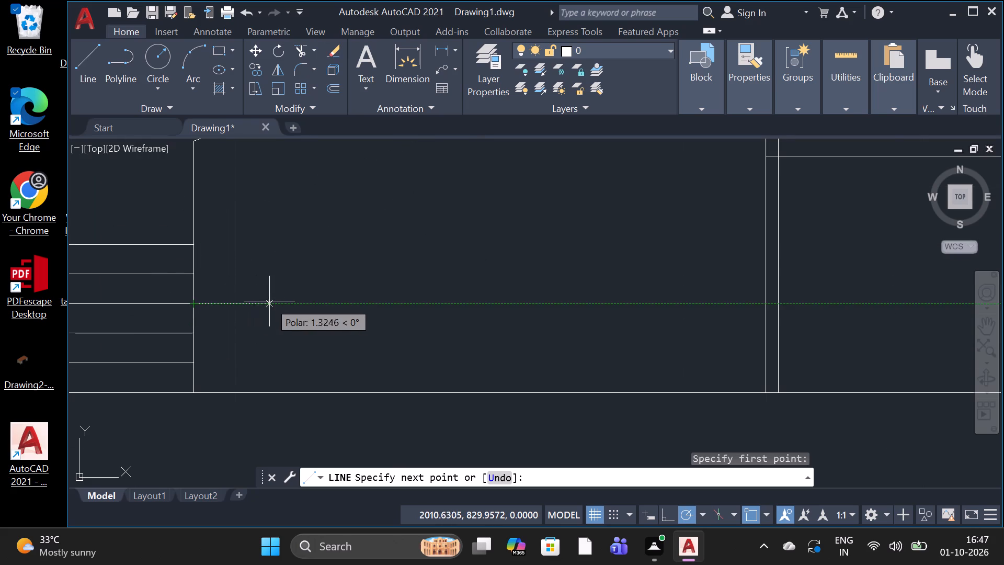
scroll(284, 294, "down", 3)
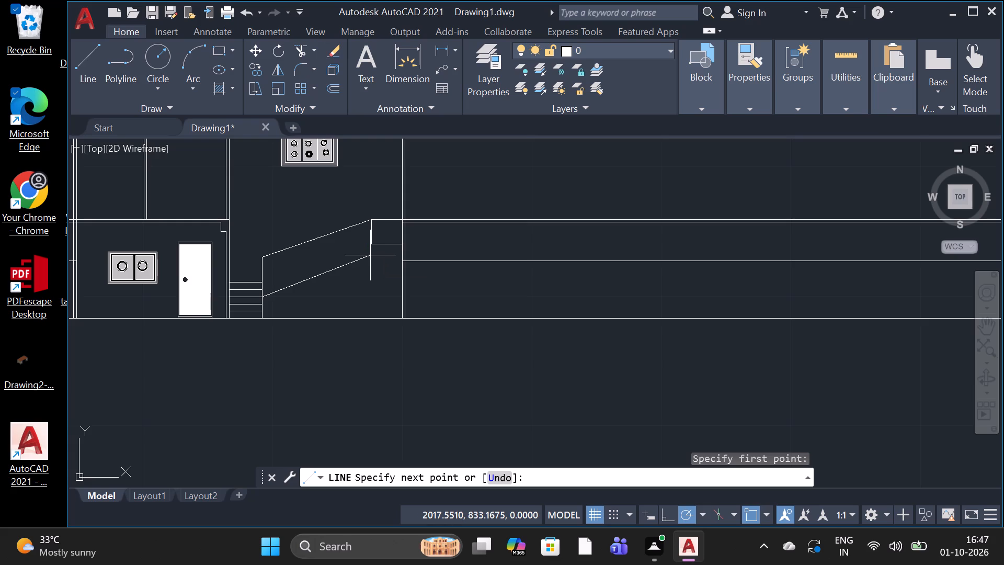
left_click(373, 253)
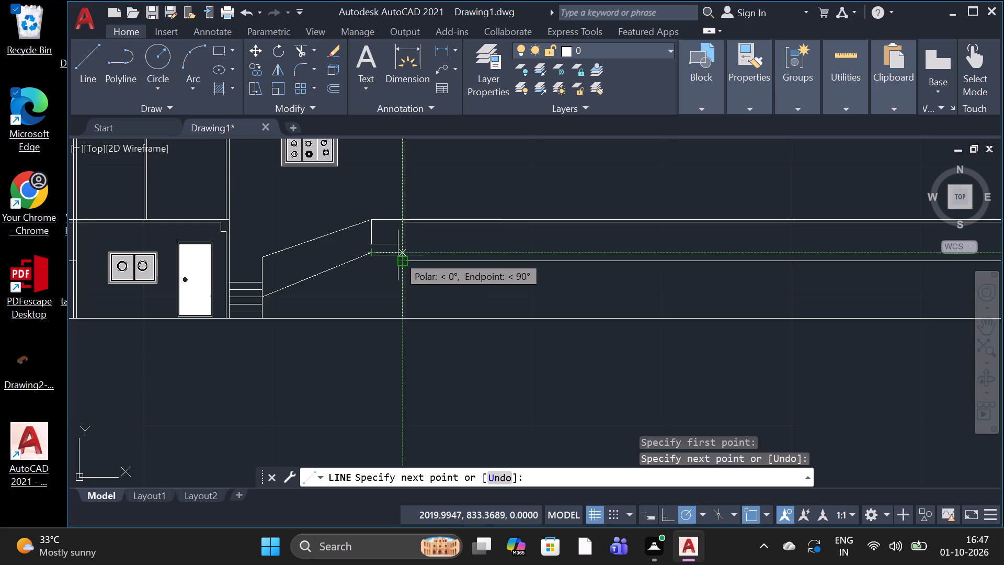
left_click(398, 255)
key("space")
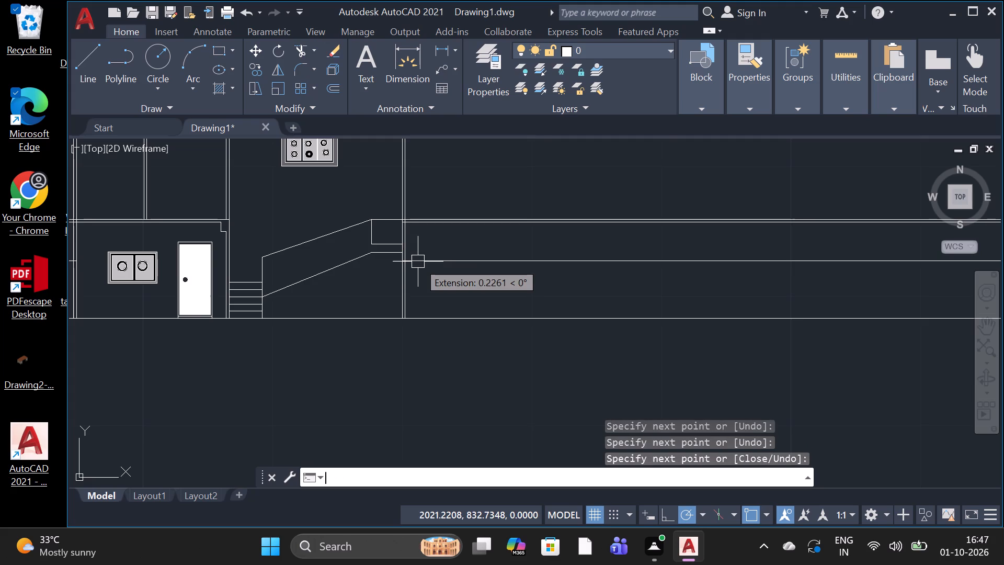
Offset the staircase's upper sloping line 0.23 units downward.
scroll(382, 249, "up", 2)
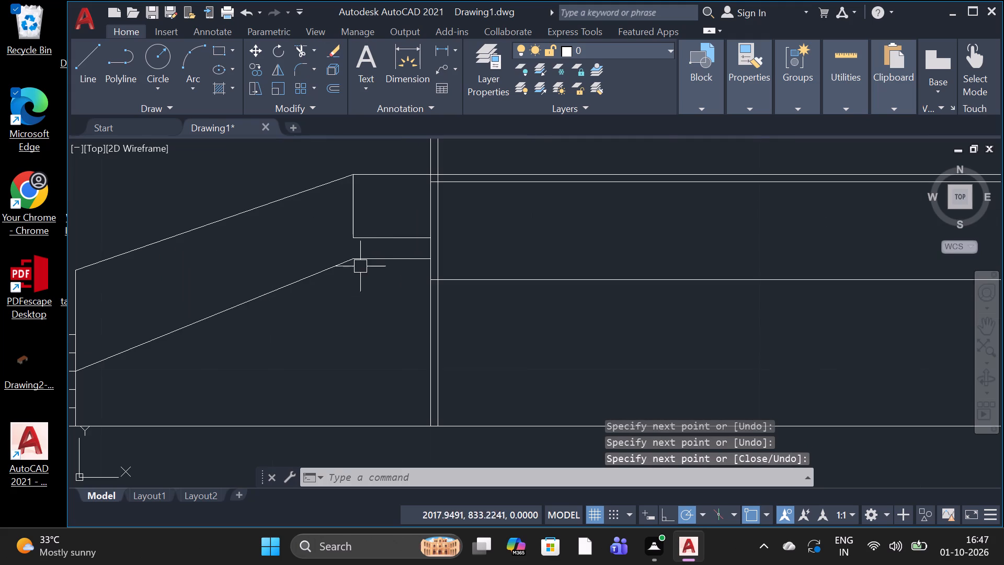
scroll(352, 242, "down", 3)
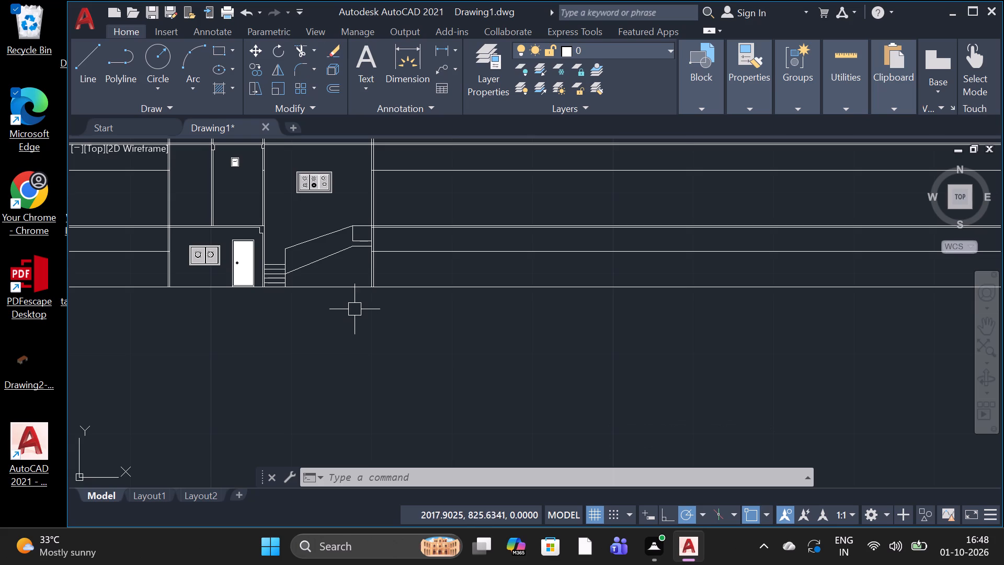
key("o")
key("space")
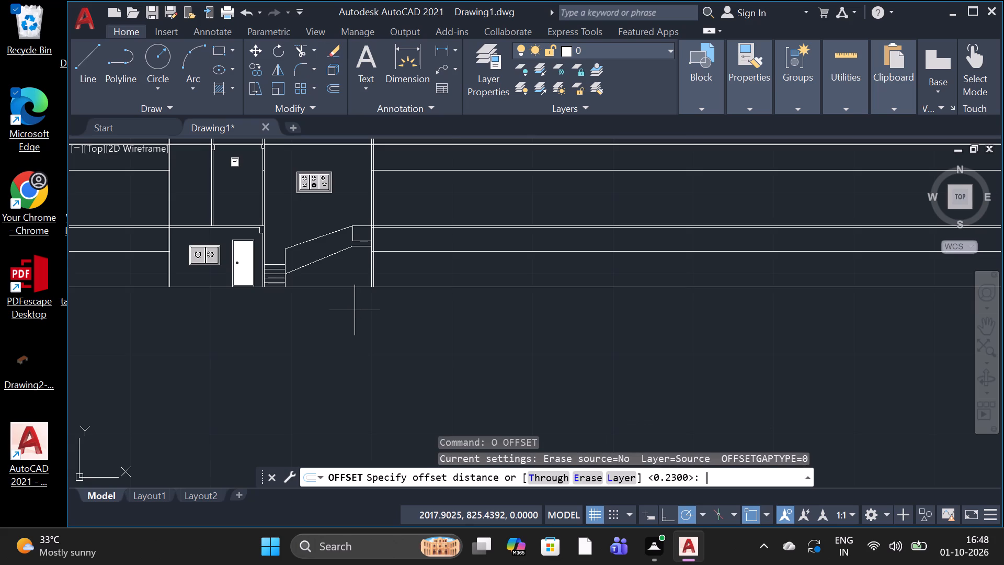
key("space")
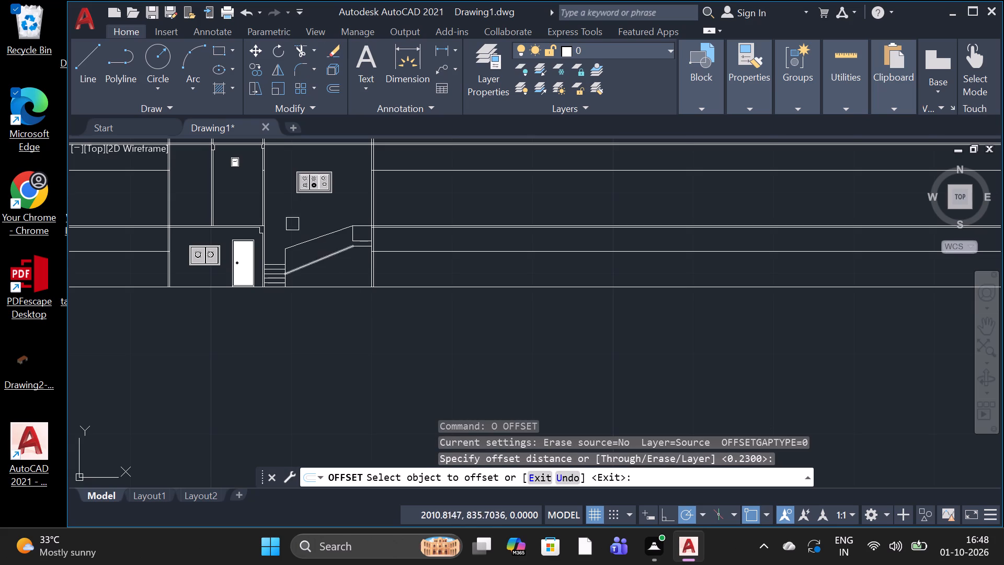
left_click(296, 249)
left_click(302, 265)
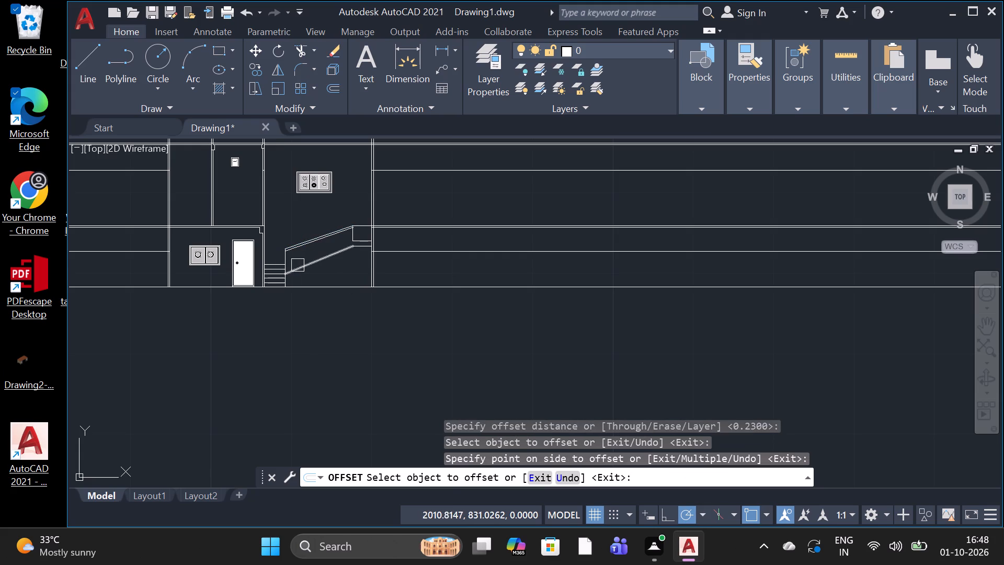
Offset the upper and lower vertical lines on the lined block's free side 0.23 units toward the sloped flight.
scroll(290, 261, "up", 3)
left_click(267, 246)
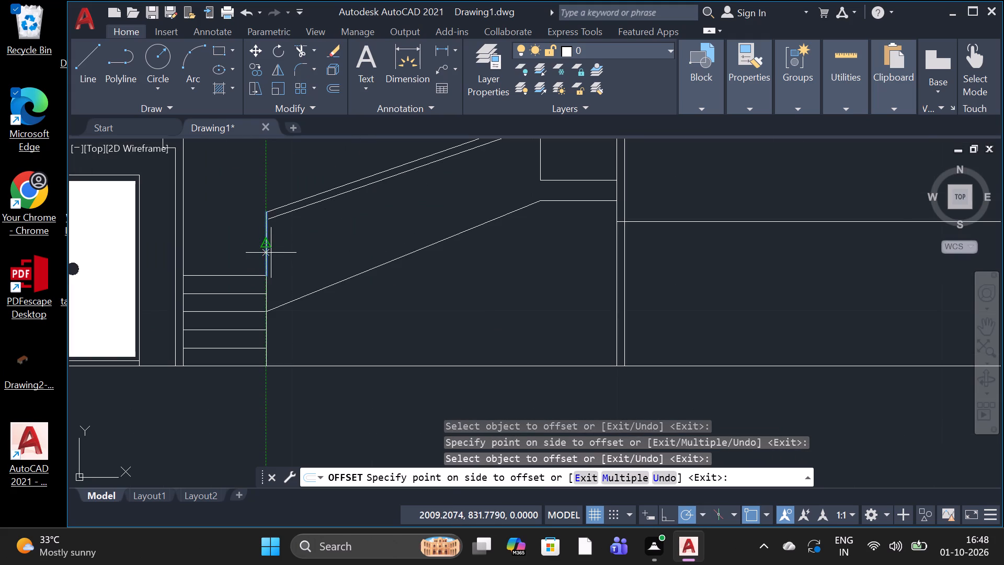
left_click(280, 267)
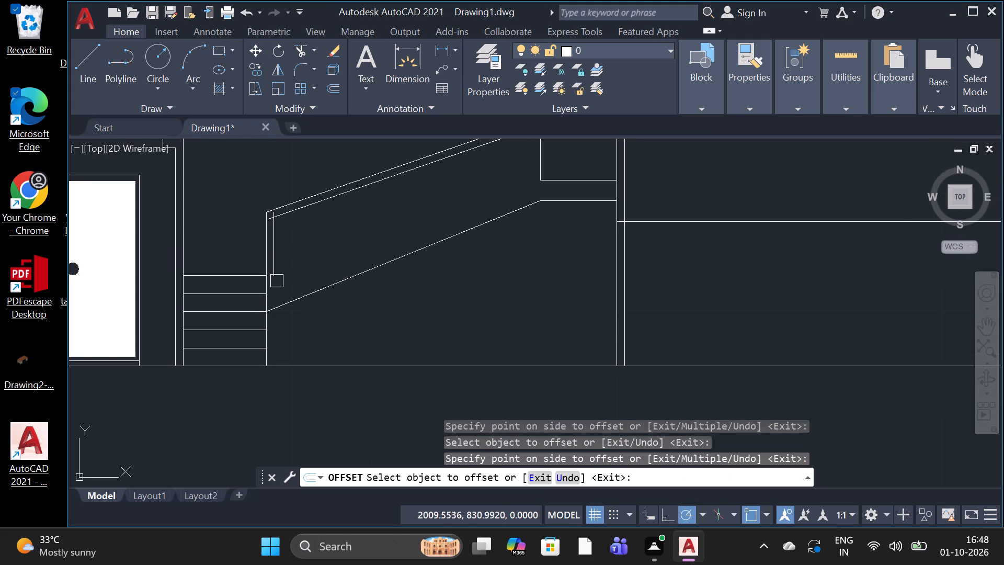
scroll(266, 311, "up", 3)
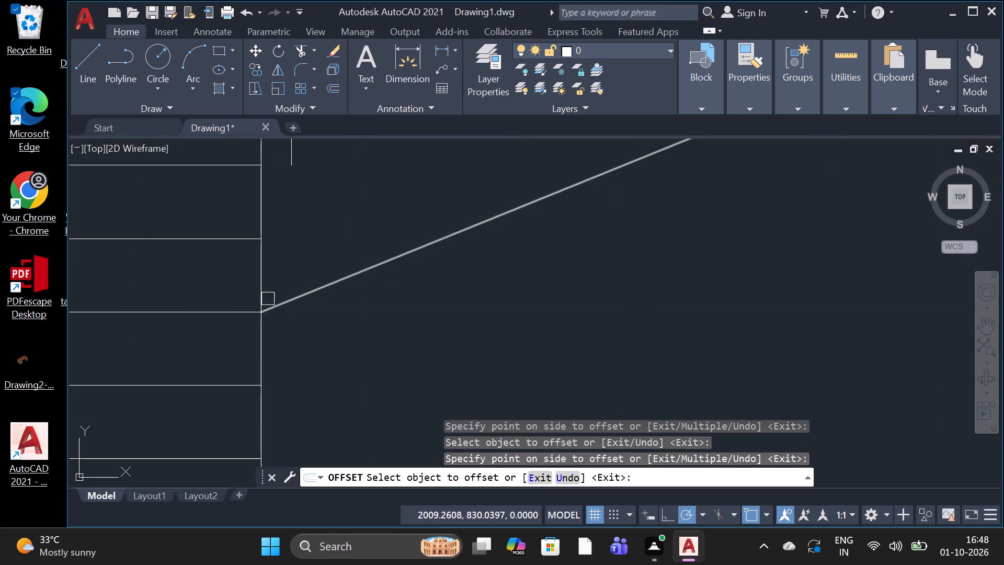
left_click(258, 287)
left_click(325, 342)
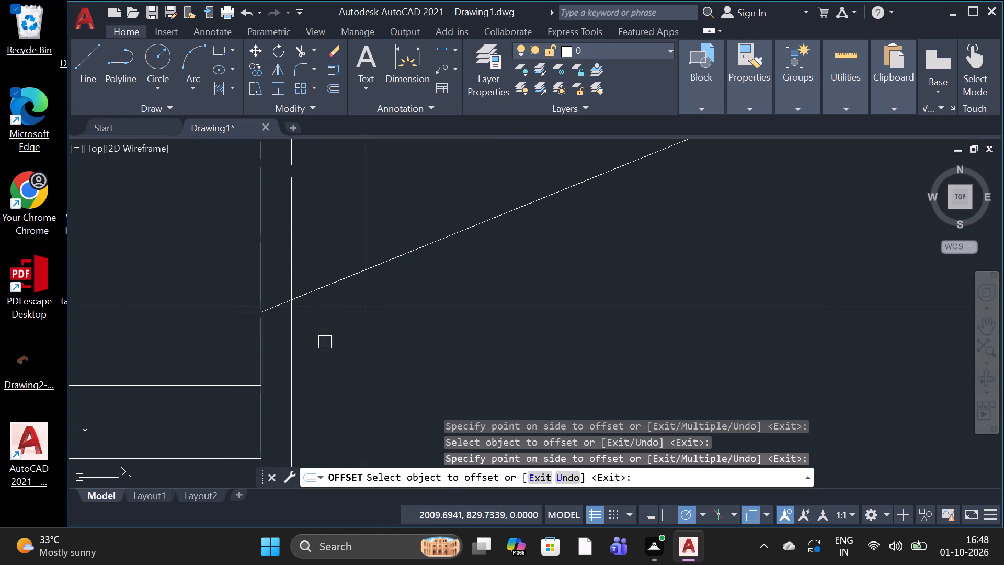
scroll(332, 332, "down", 3)
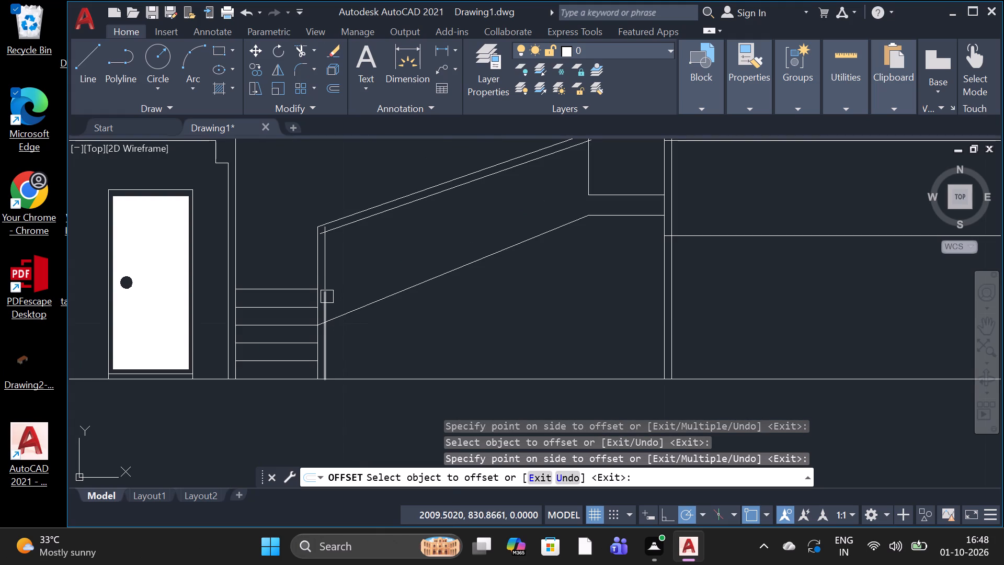
scroll(327, 297, "up", 3)
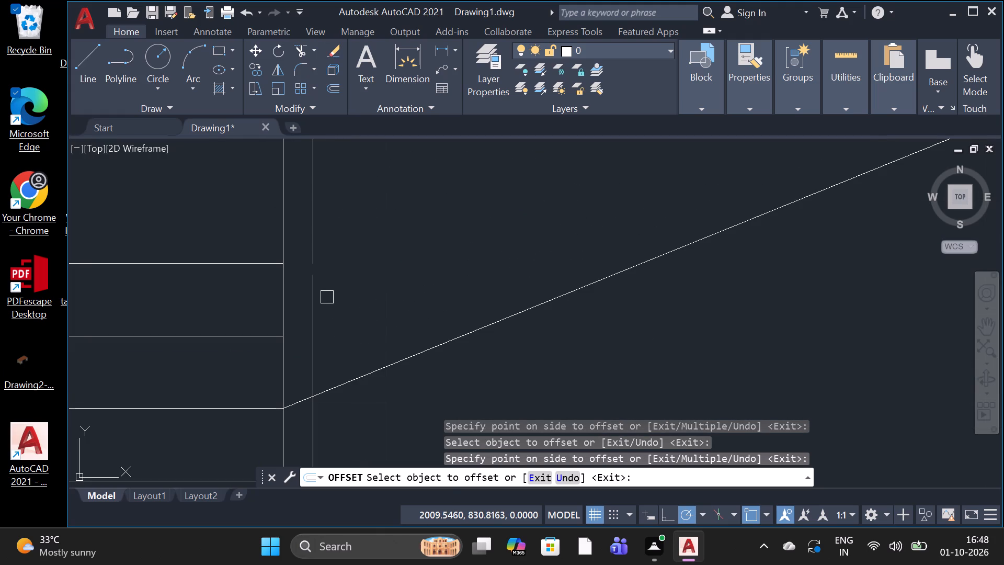
key("Escape")
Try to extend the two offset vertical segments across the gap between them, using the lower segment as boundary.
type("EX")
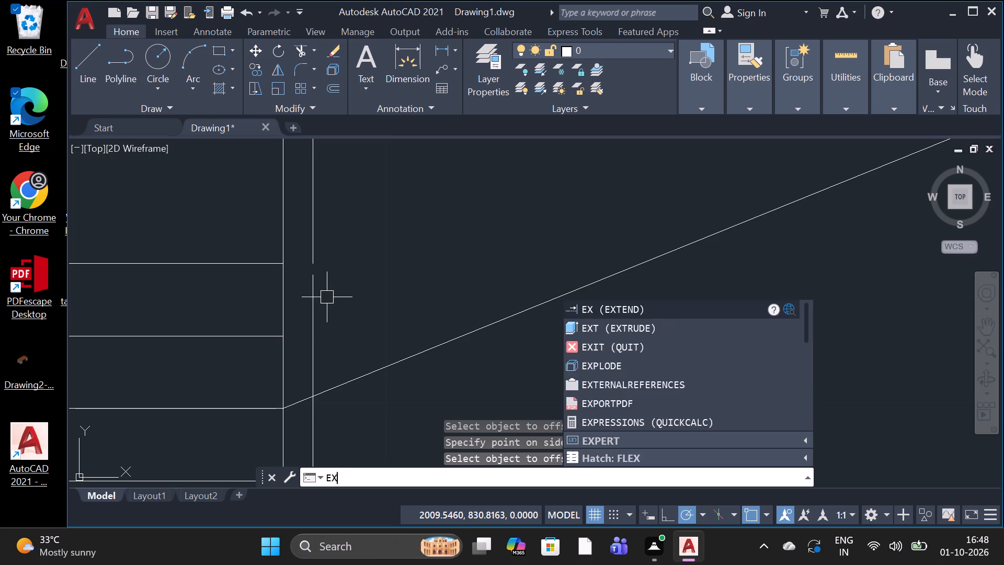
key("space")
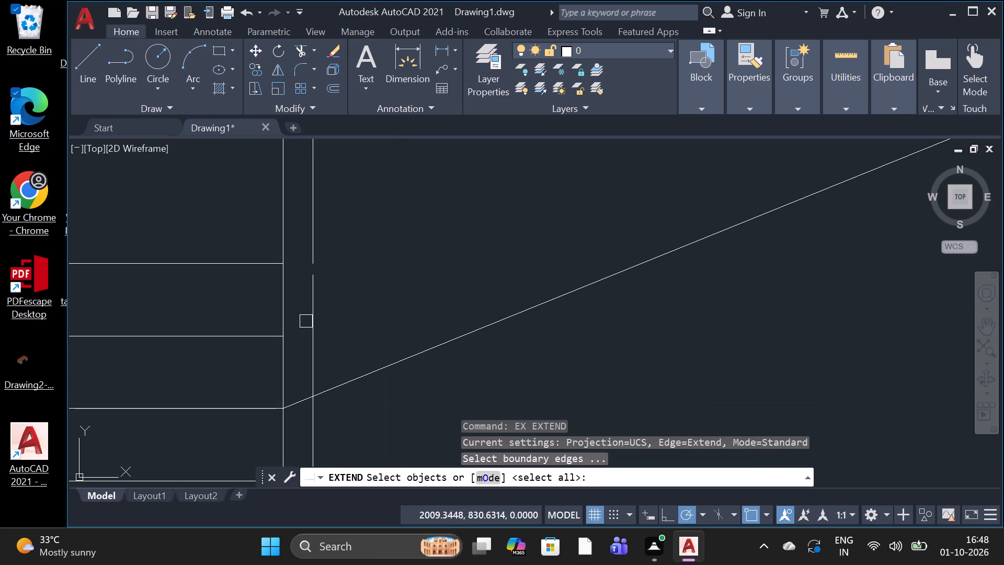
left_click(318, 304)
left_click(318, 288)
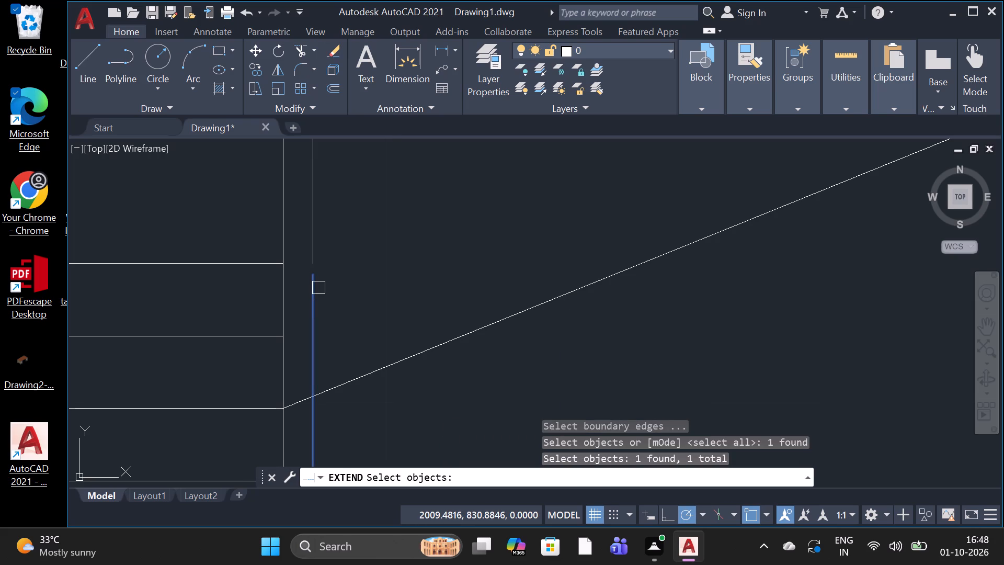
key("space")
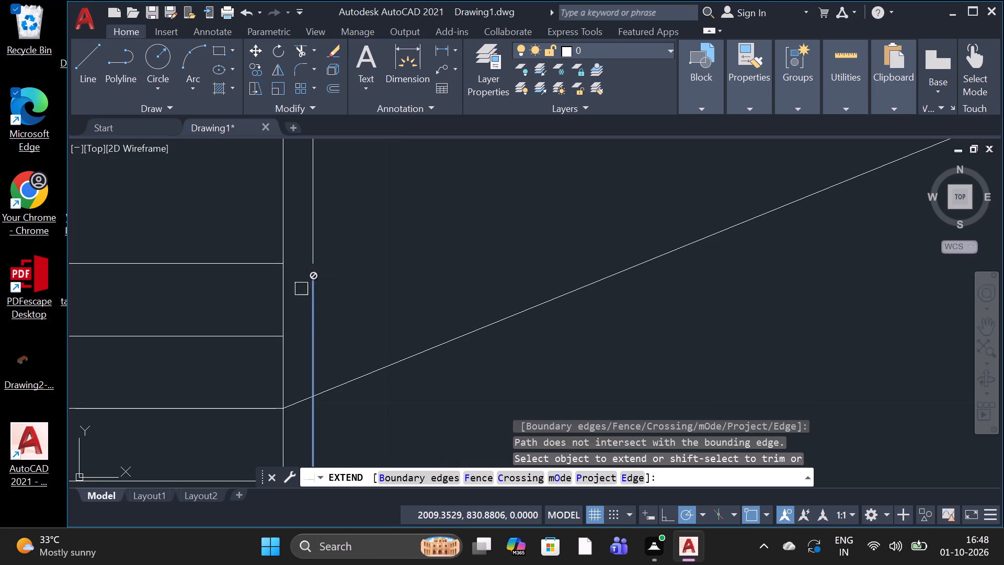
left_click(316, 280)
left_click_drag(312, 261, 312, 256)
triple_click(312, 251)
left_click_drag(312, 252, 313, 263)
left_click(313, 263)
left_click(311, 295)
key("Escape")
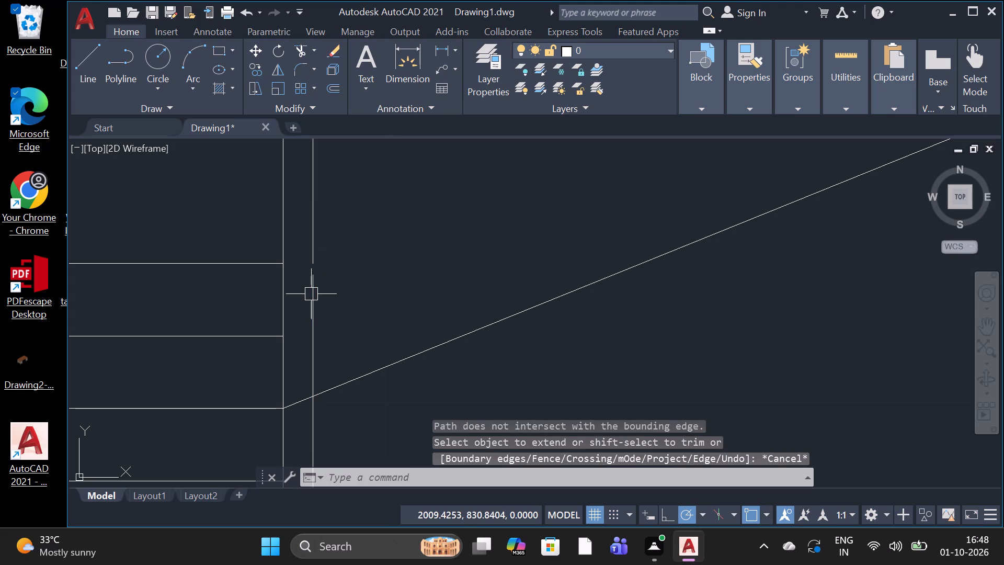
Extend the offset post lines to close their gap and reach the upper slope, and extend the offset slope to the post's outer line.
type("EX")
key("space")
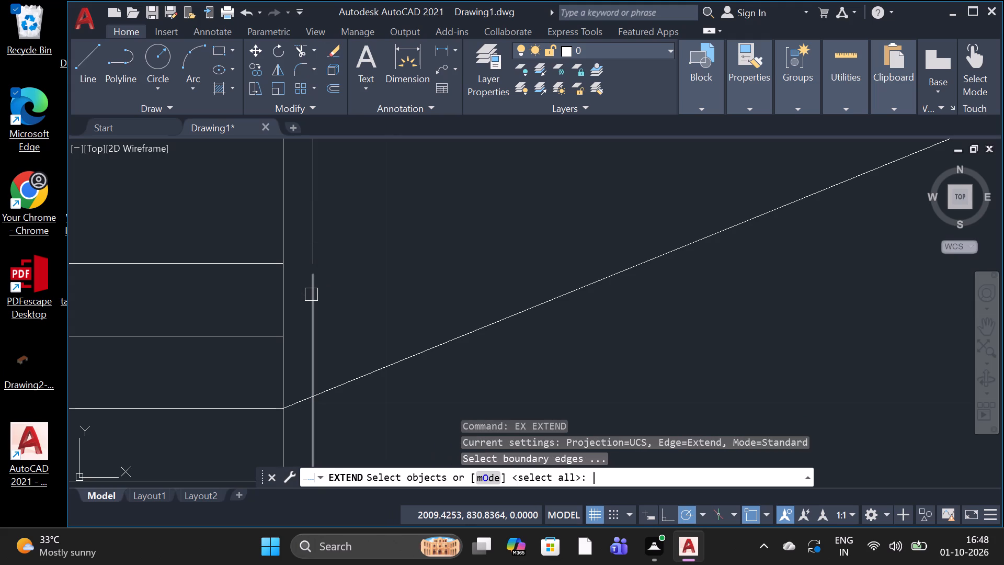
key("space")
left_click(311, 299)
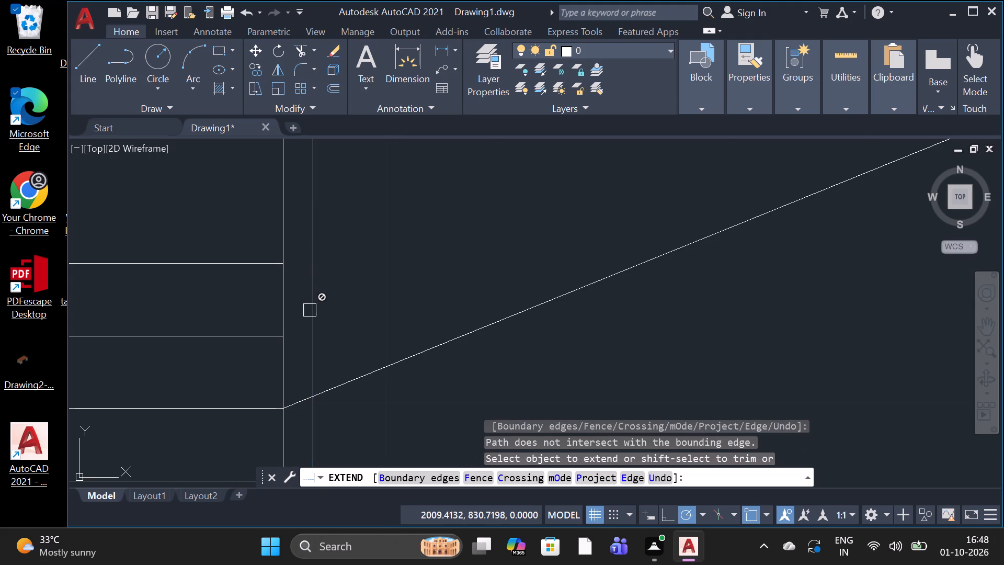
scroll(310, 311, "down", 3)
scroll(312, 234, "up", 3)
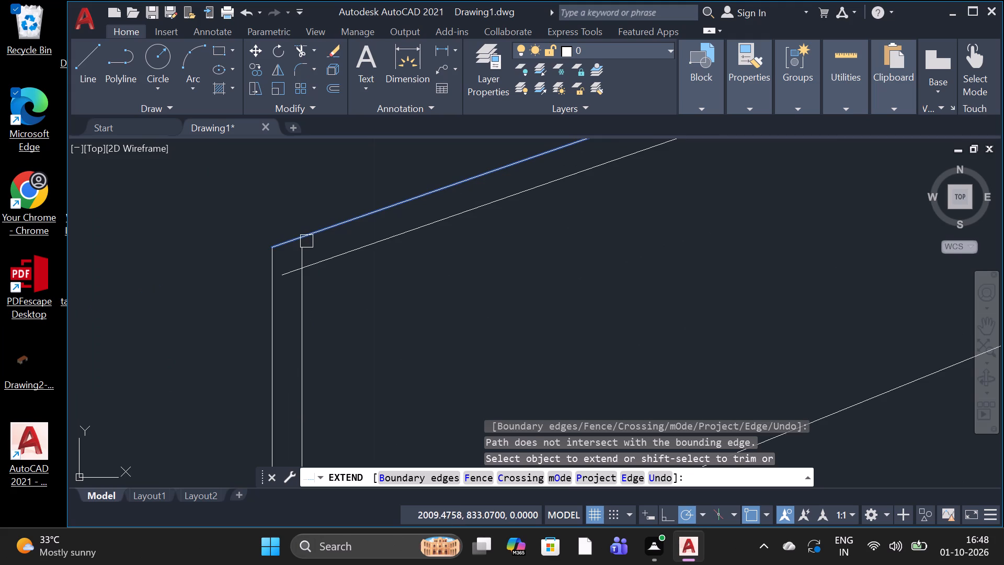
left_click(303, 256)
left_click(298, 266)
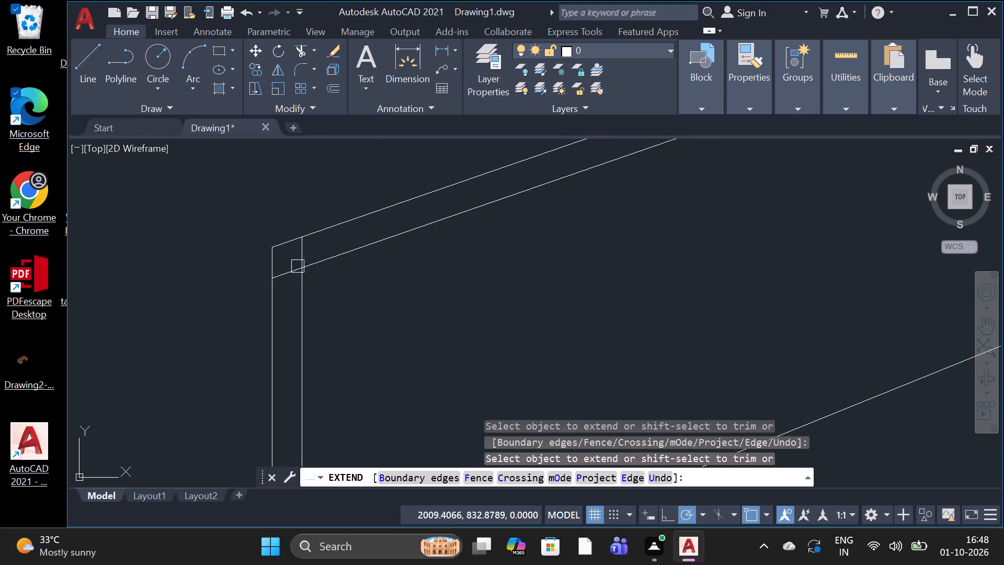
scroll(303, 263, "down", 2)
scroll(327, 308, "down", 2)
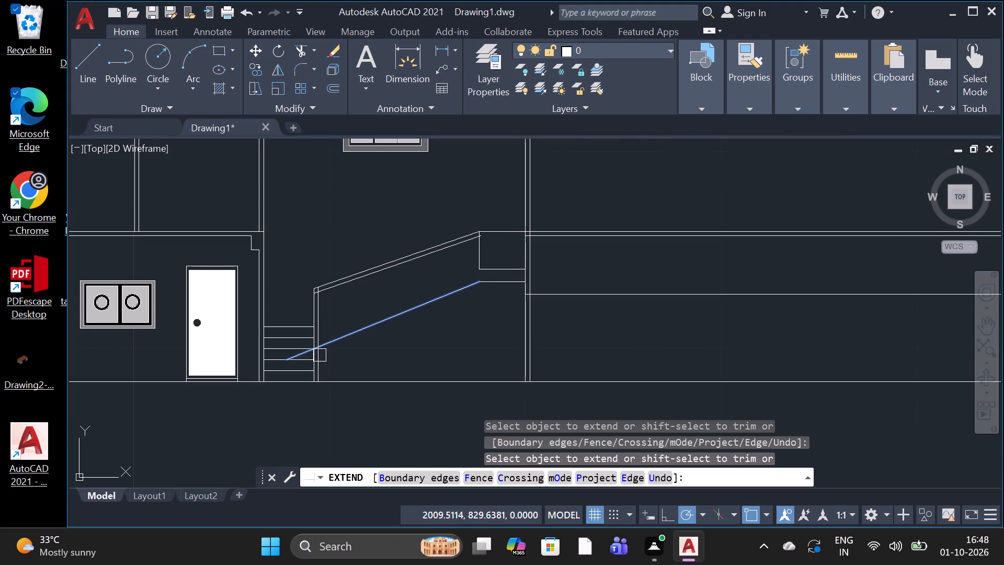
scroll(320, 356, "up", 1)
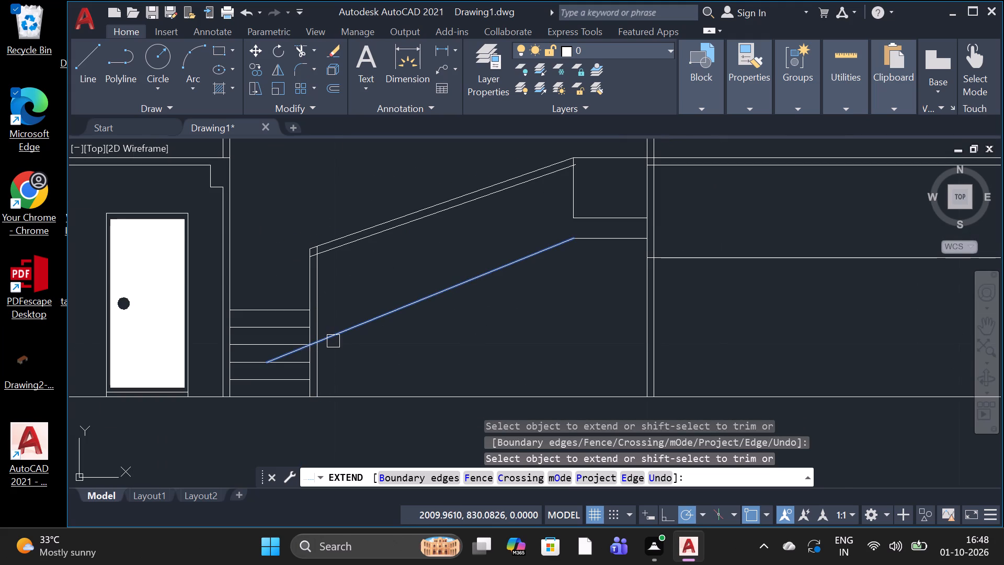
key("space")
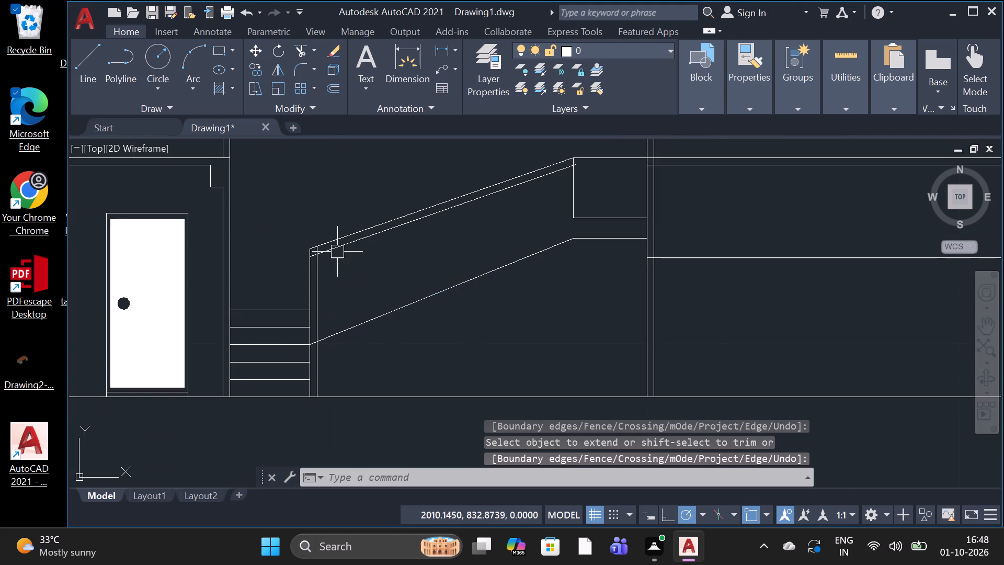
Trim the inner and lower sloping lines inside the post, and the inner slope's overrun past the landing's outer edge.
scroll(337, 251, "up", 3)
type("TR")
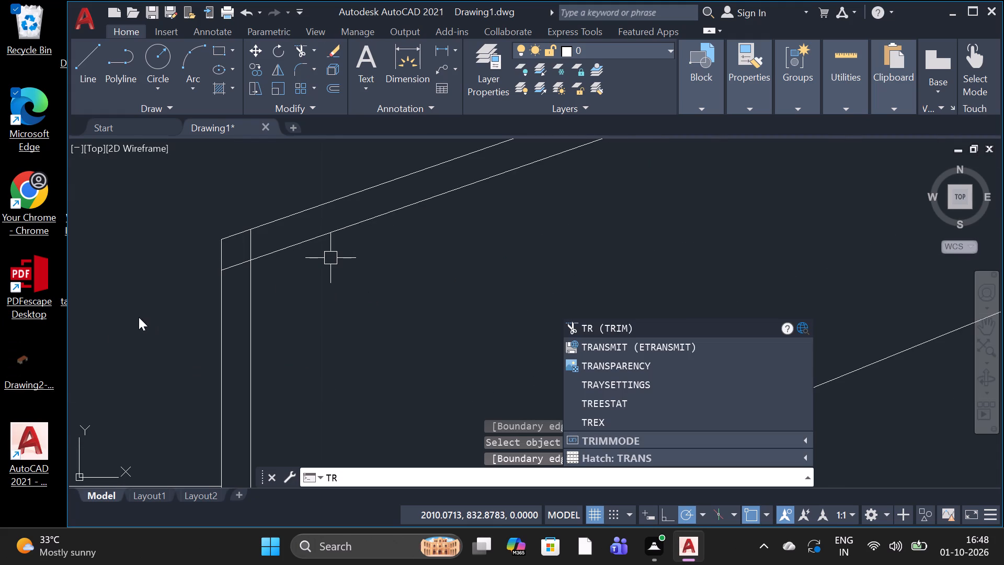
key("space")
key("space")
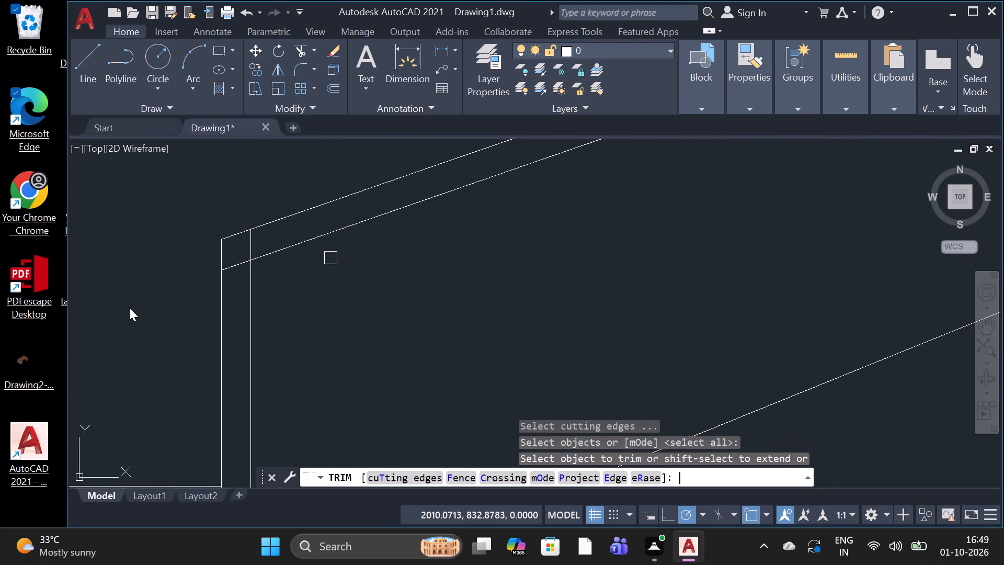
scroll(239, 278, "up", 2)
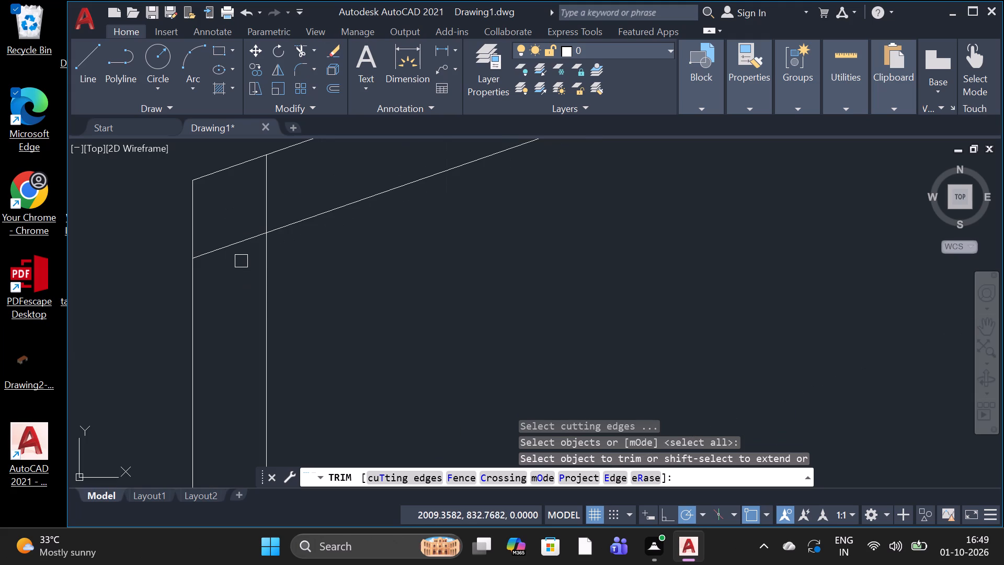
left_click(243, 248)
scroll(246, 270, "down", 3)
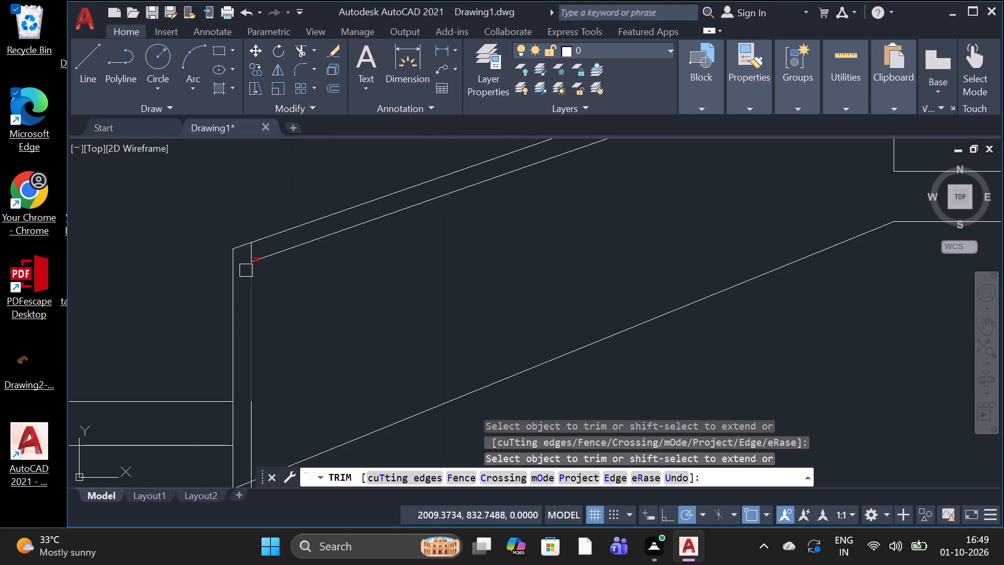
scroll(246, 270, "down", 2)
scroll(242, 357, "up", 4)
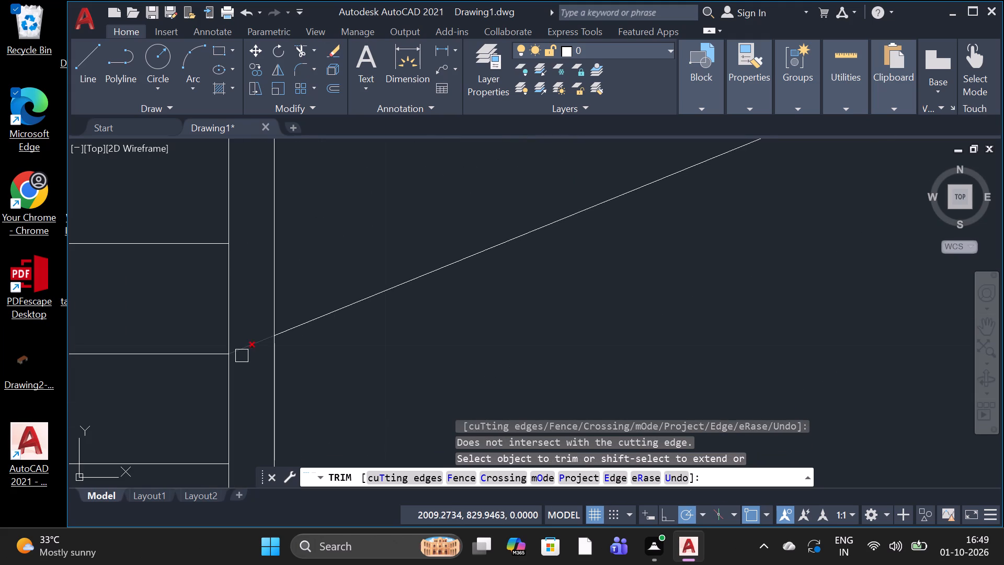
left_click(242, 356)
scroll(250, 353, "down", 4)
scroll(546, 357, "down", 2)
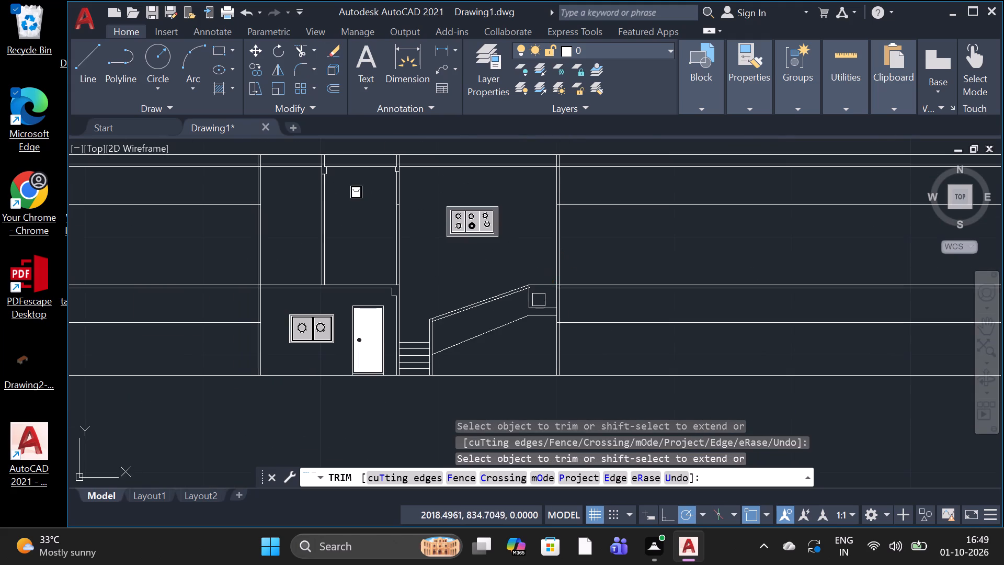
scroll(538, 300, "up", 4)
scroll(470, 207, "up", 3)
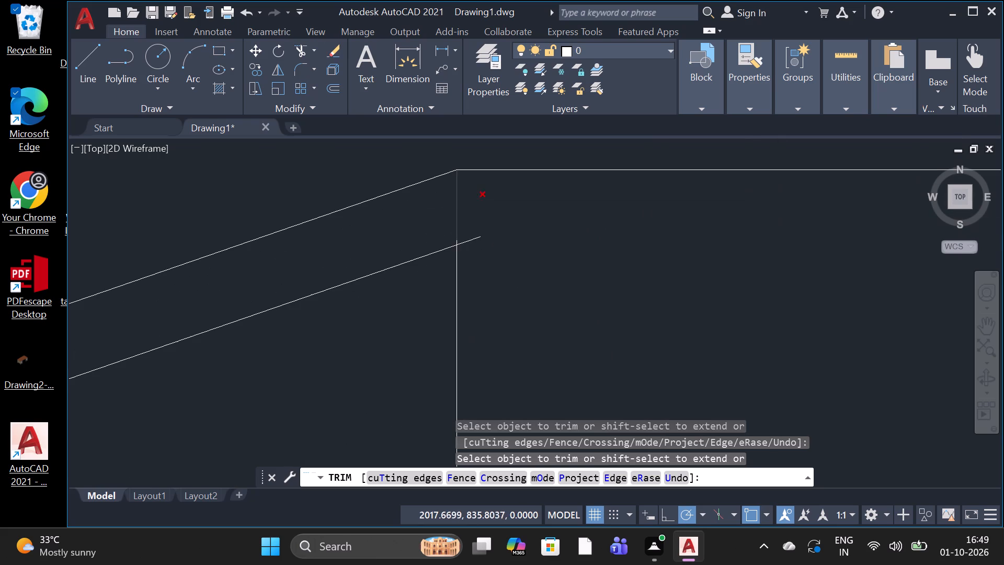
left_click(472, 240)
scroll(488, 230, "down", 4)
scroll(526, 285, "down", 1)
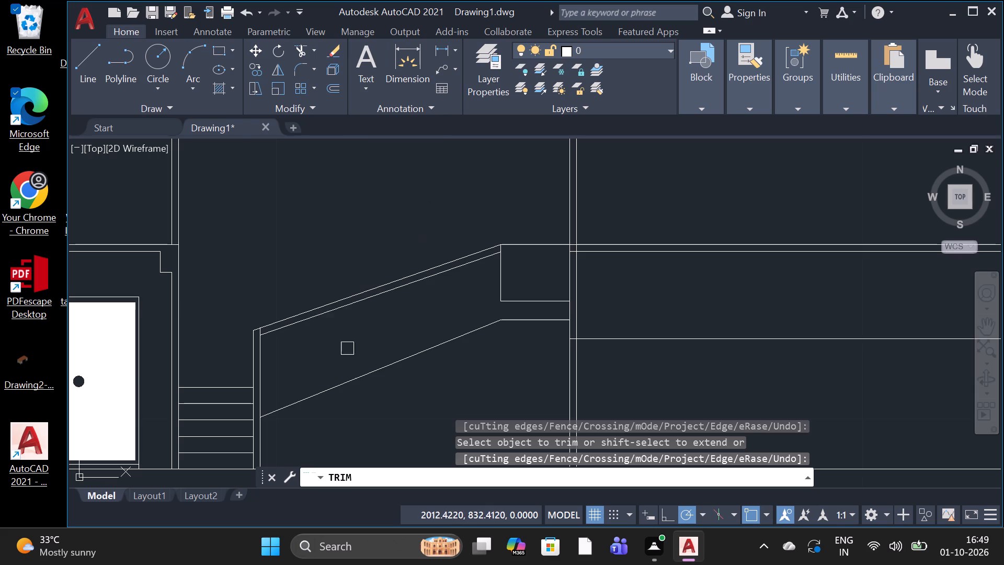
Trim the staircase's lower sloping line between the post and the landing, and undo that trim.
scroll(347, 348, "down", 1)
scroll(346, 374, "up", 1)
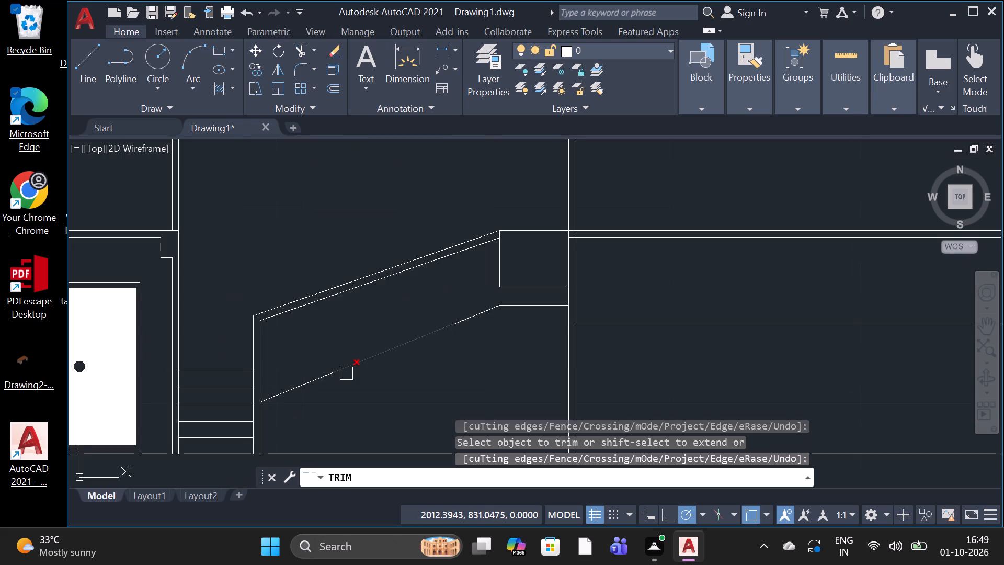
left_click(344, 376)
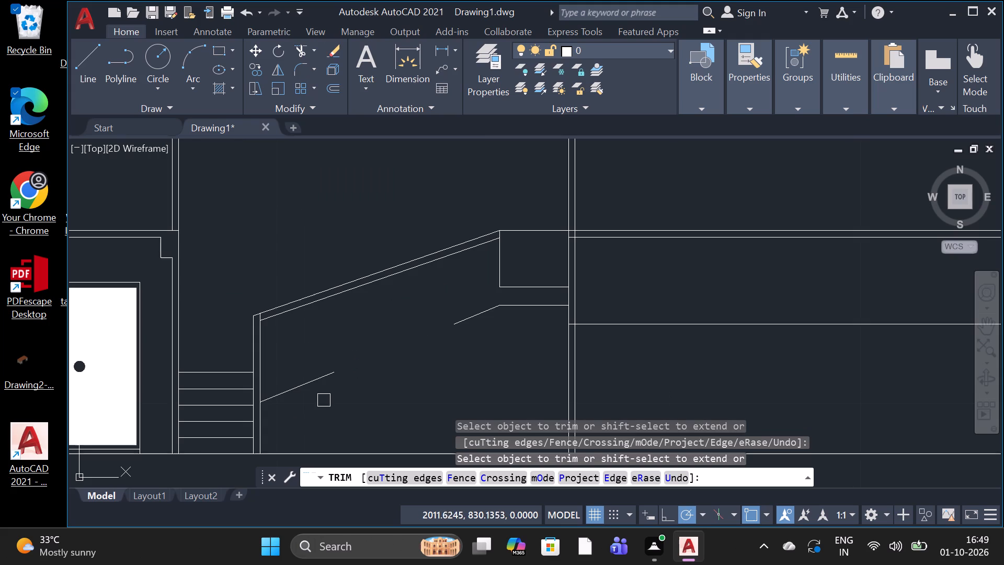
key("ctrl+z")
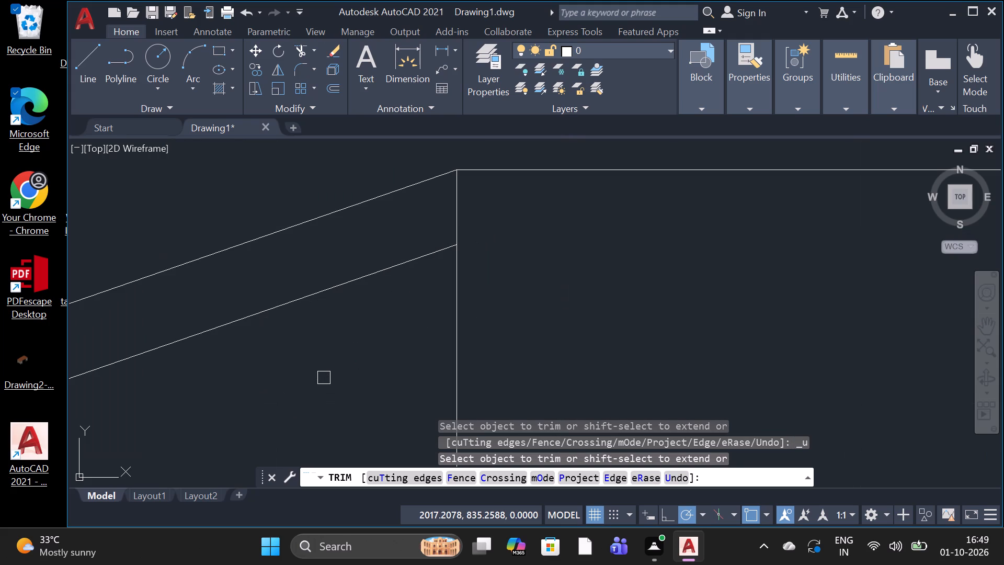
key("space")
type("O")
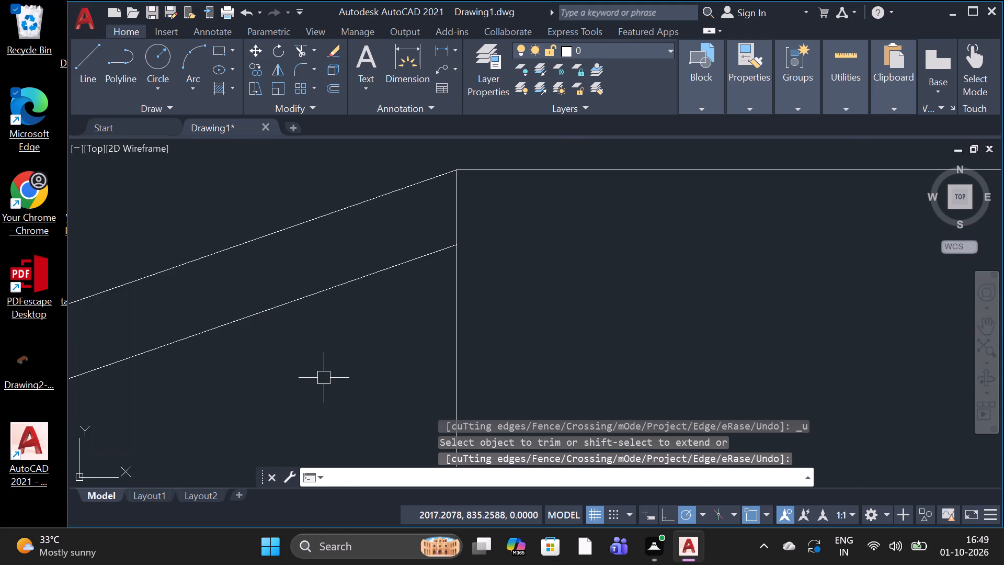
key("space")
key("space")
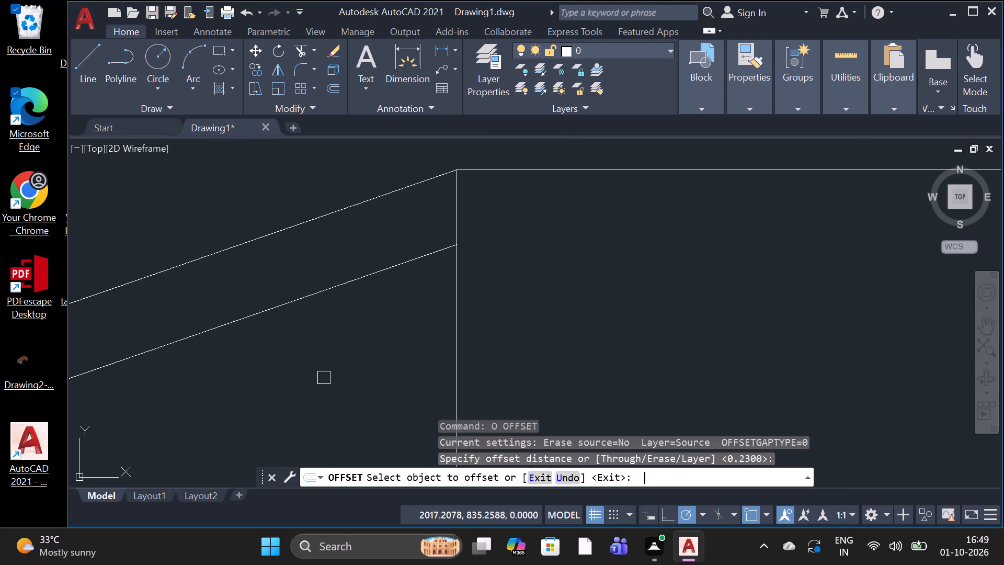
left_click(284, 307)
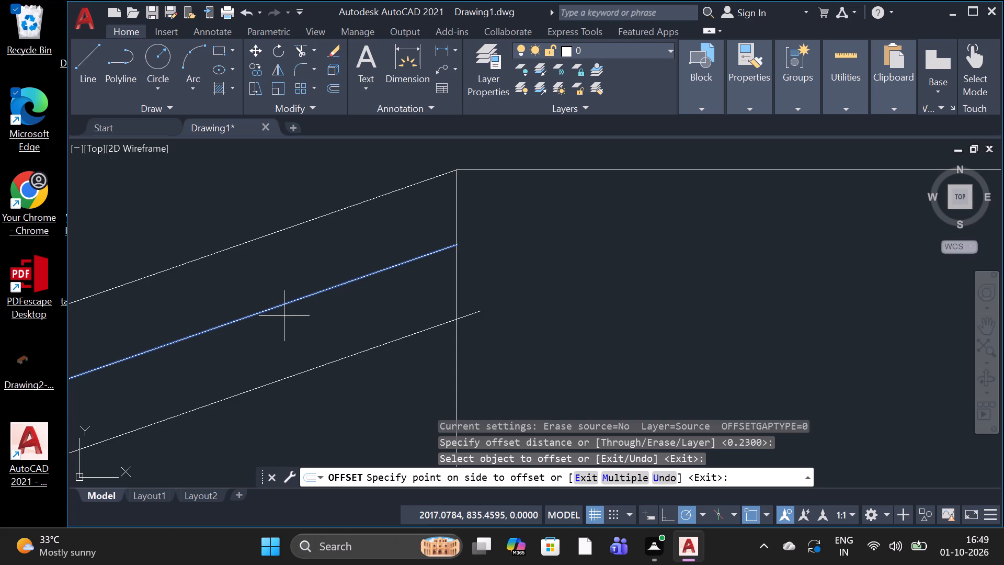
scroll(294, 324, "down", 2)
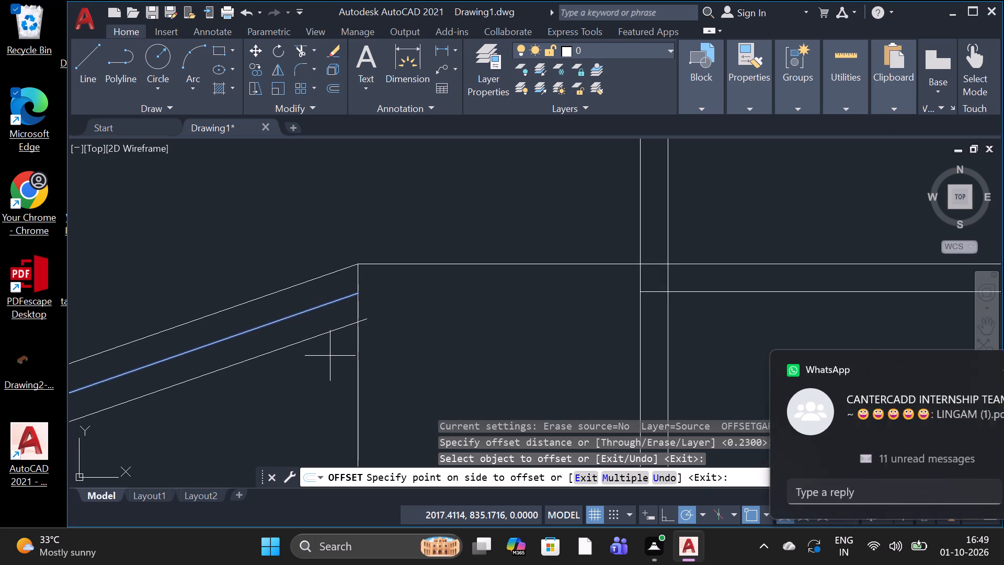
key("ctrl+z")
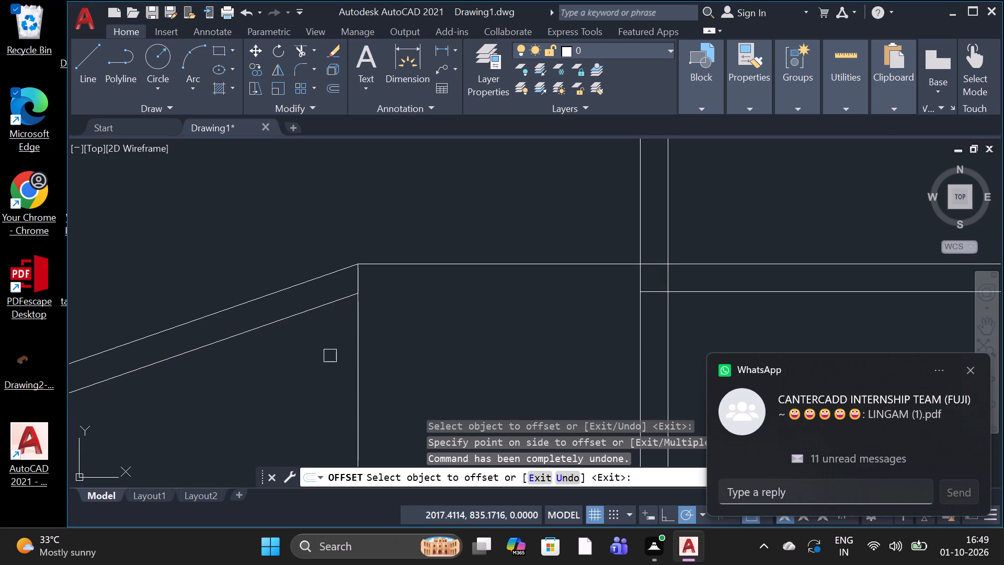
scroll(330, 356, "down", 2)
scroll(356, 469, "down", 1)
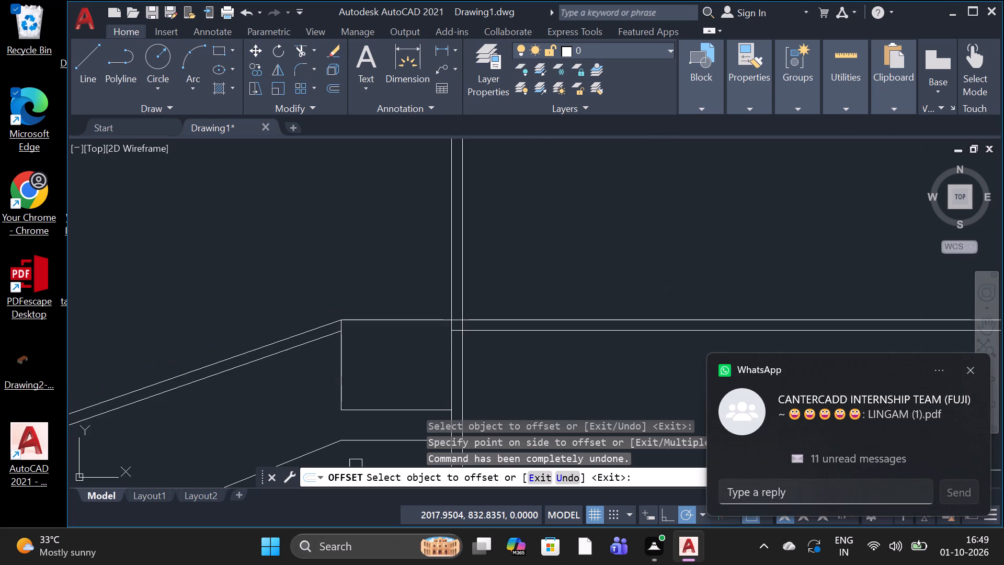
Enter 0.1143 in the Offset command and offset the flight's lower sloping line once to its upper side.
scroll(355, 467, "up", 5)
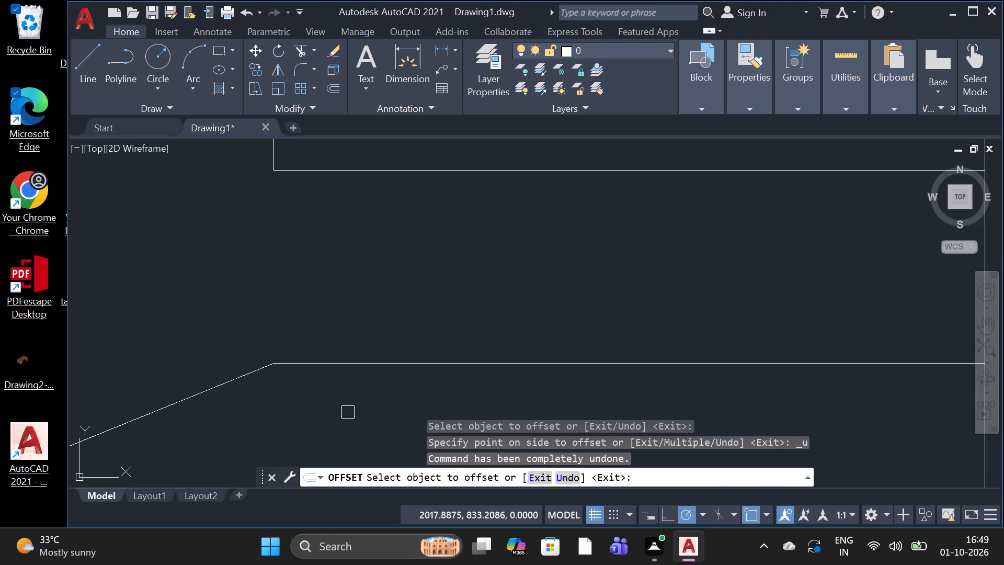
type("0.113")
key("BackSpace")
type("43")
key("space")
scroll(270, 357, "down", 4)
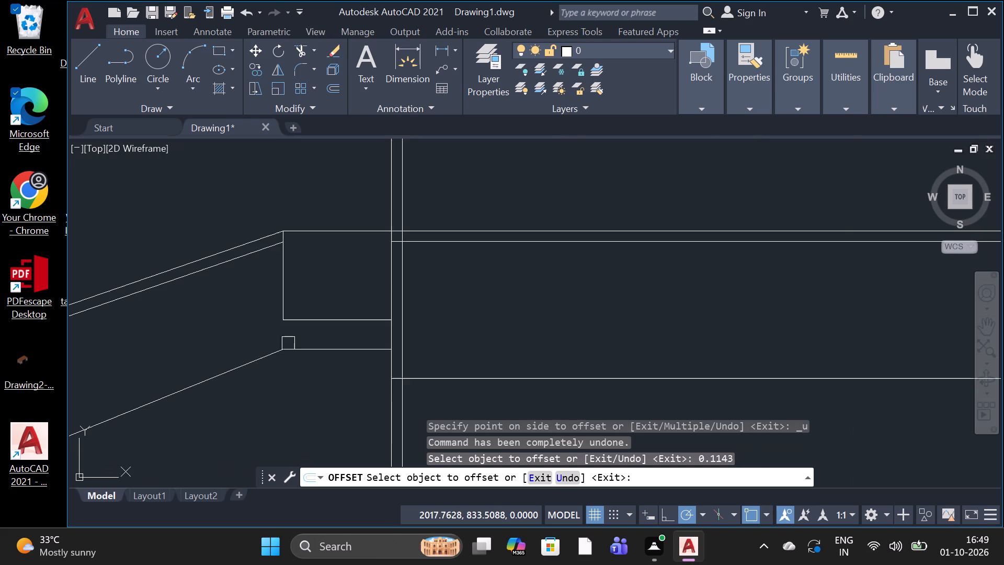
scroll(147, 395, "down", 2)
left_click(159, 391)
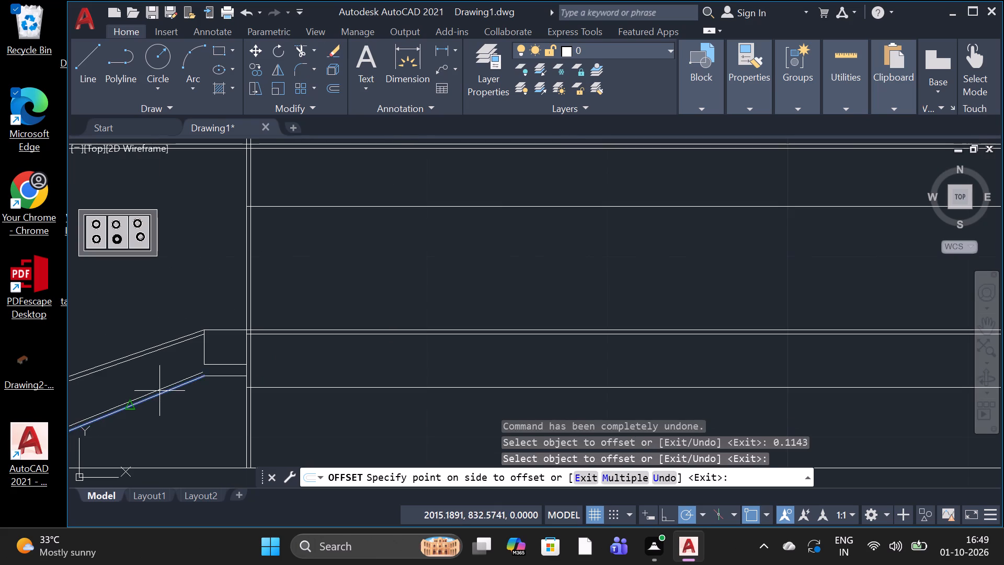
left_click(147, 394)
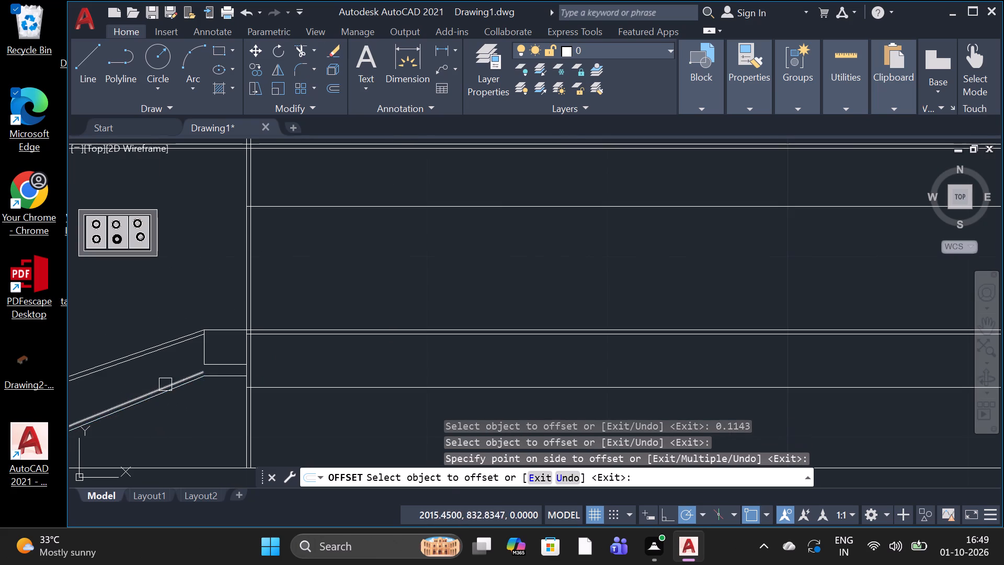
scroll(174, 369, "down", 3)
key("space")
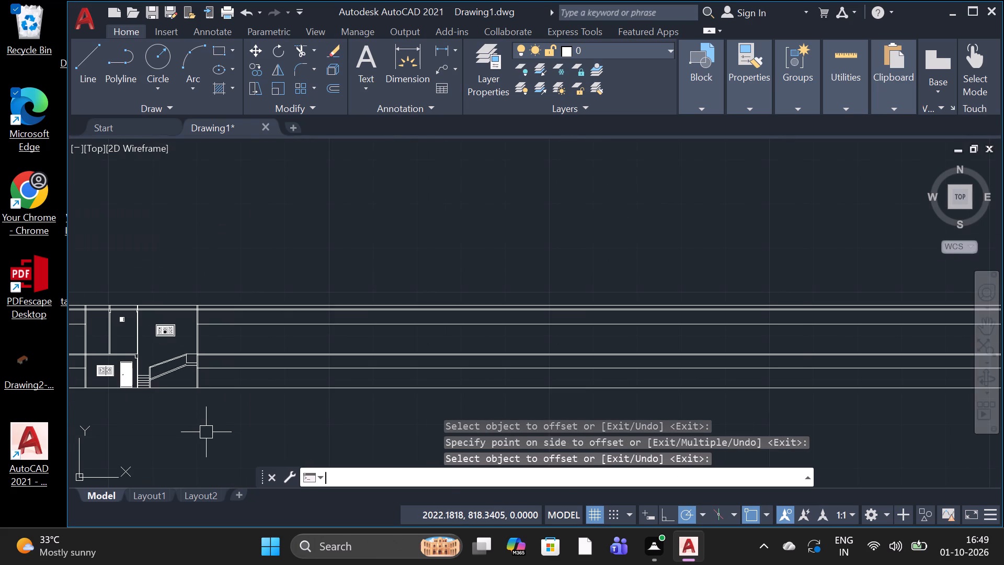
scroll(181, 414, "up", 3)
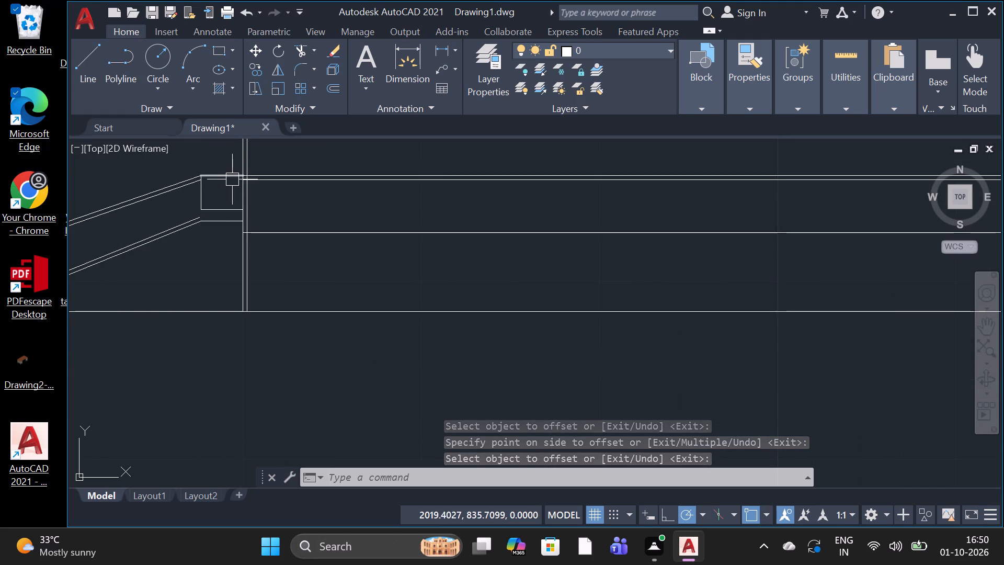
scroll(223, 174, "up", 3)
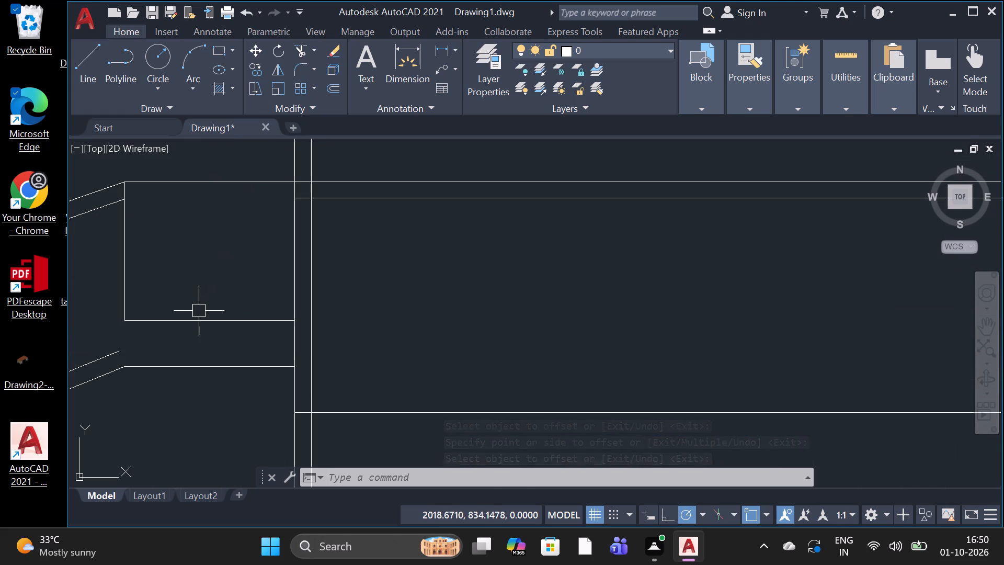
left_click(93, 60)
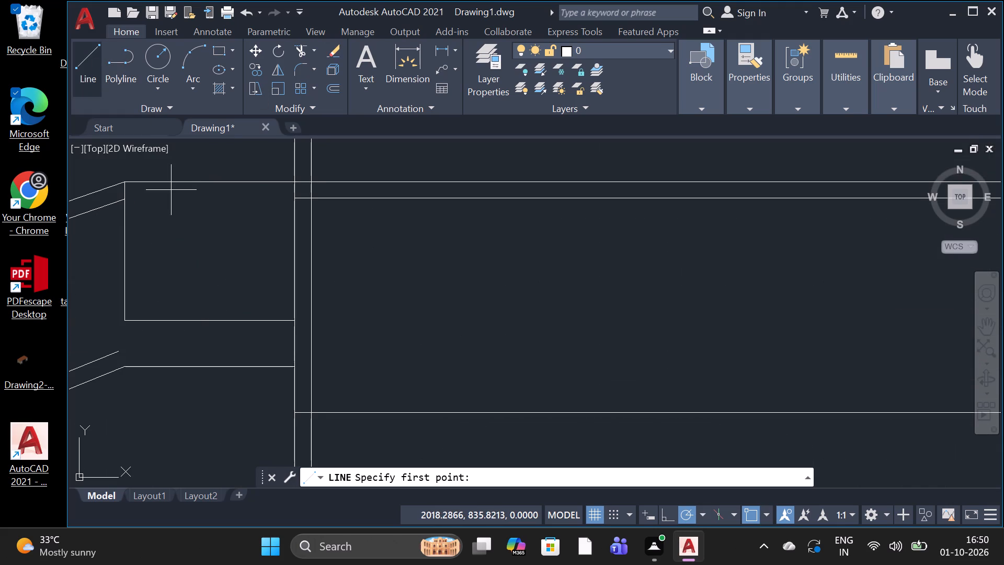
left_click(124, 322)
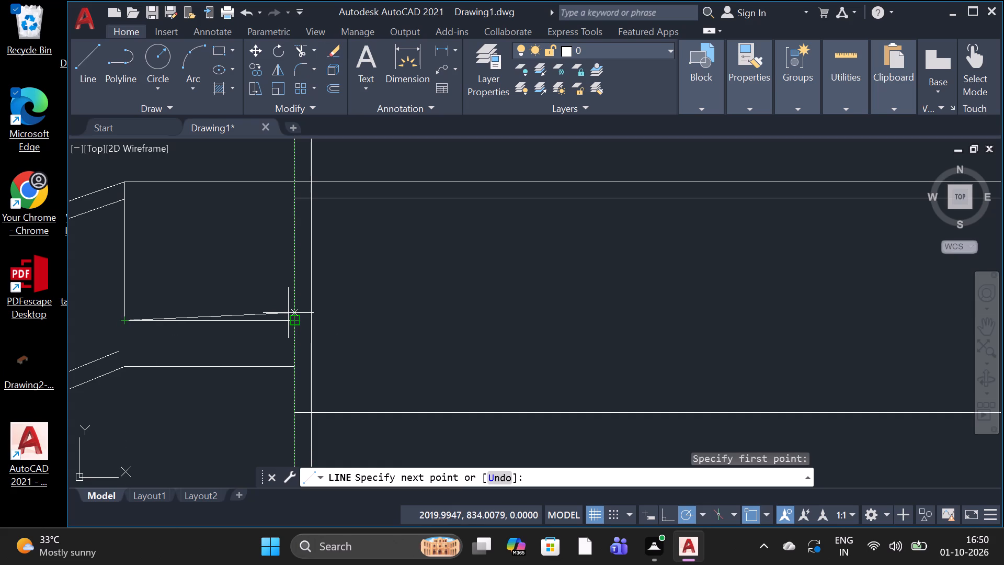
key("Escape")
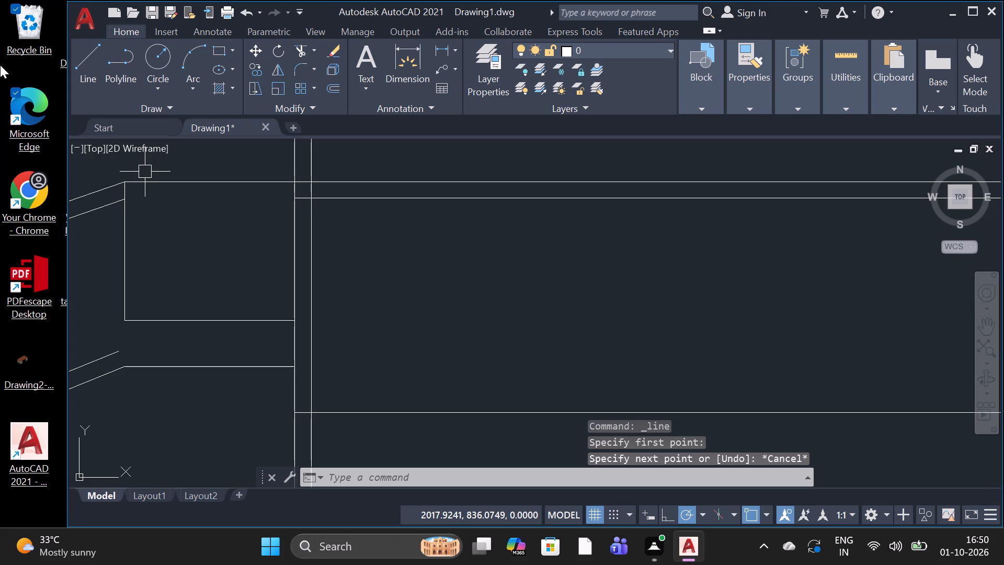
Draw a horizontal line along the landing's top edge, from the upper slope's corner to the wall's nearer line.
left_click(96, 59)
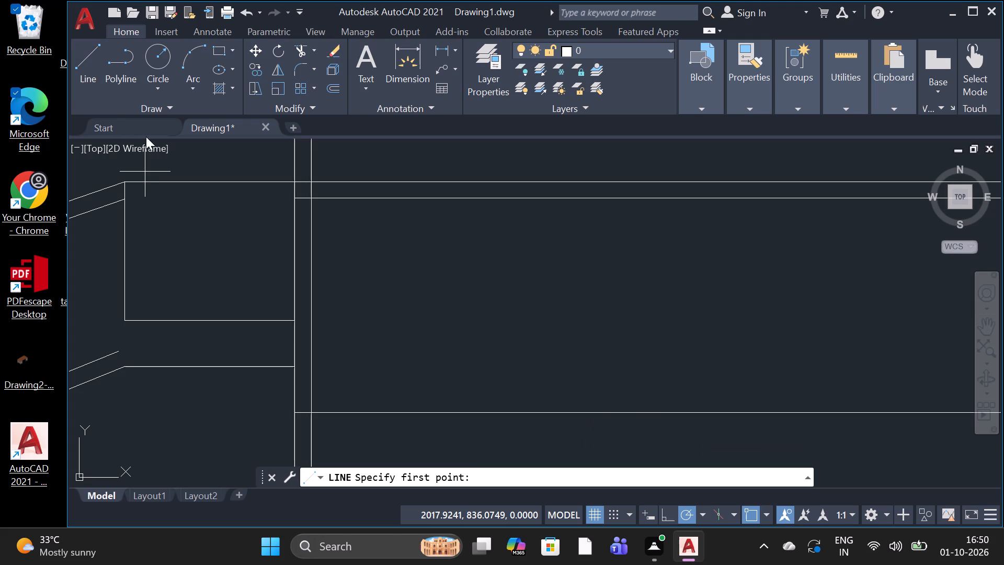
left_click(130, 183)
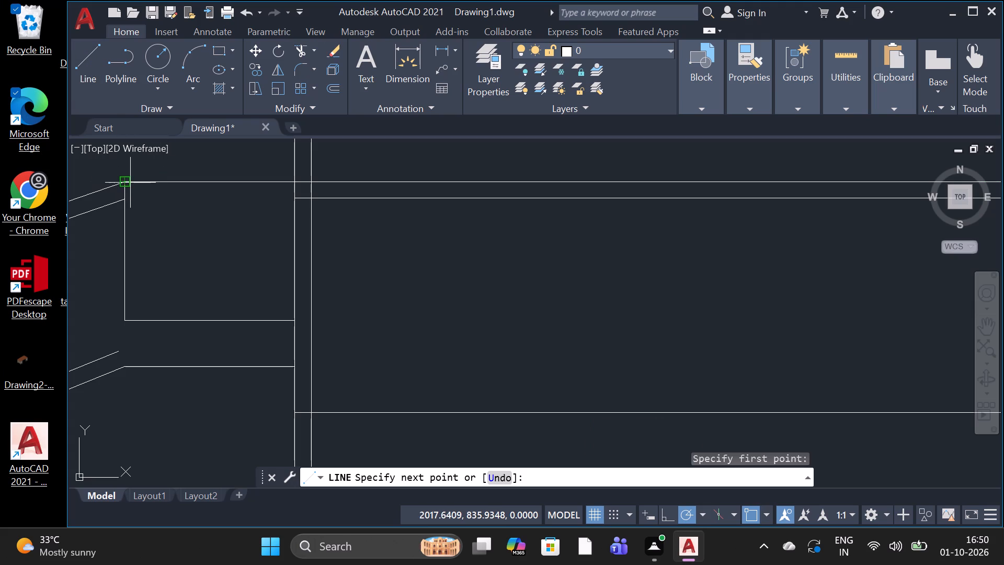
left_click(296, 179)
key("space")
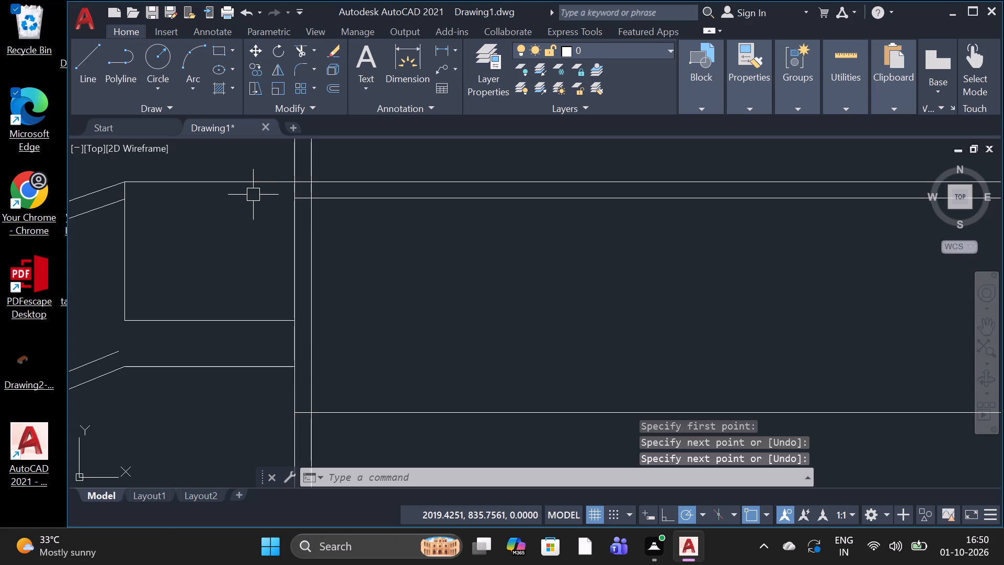
Copy the landing's top line from its midpoint as a fitted array of 7 items down to the lower horizontal line's midpoint.
key("c")
left_click(253, 195)
key("o")
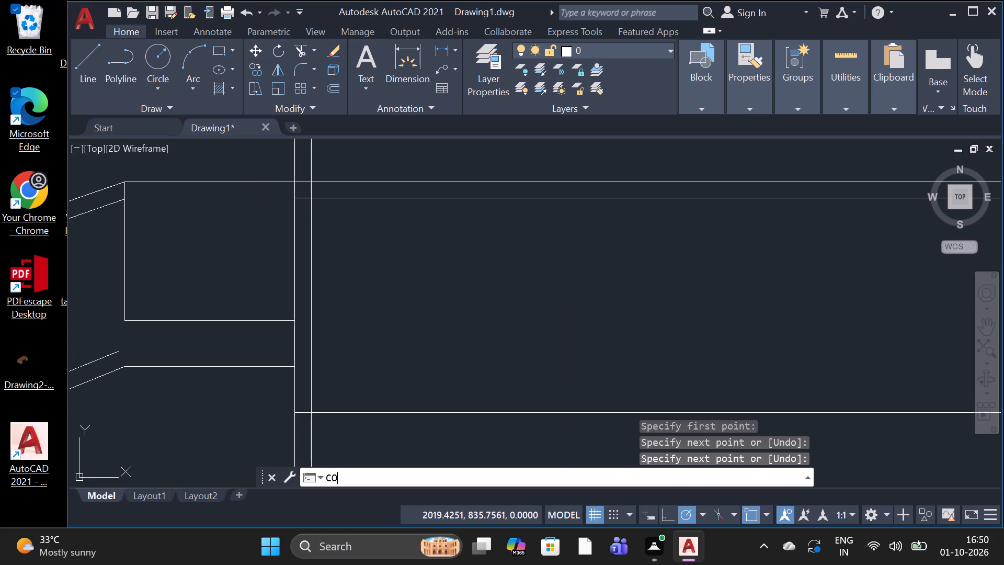
key("space")
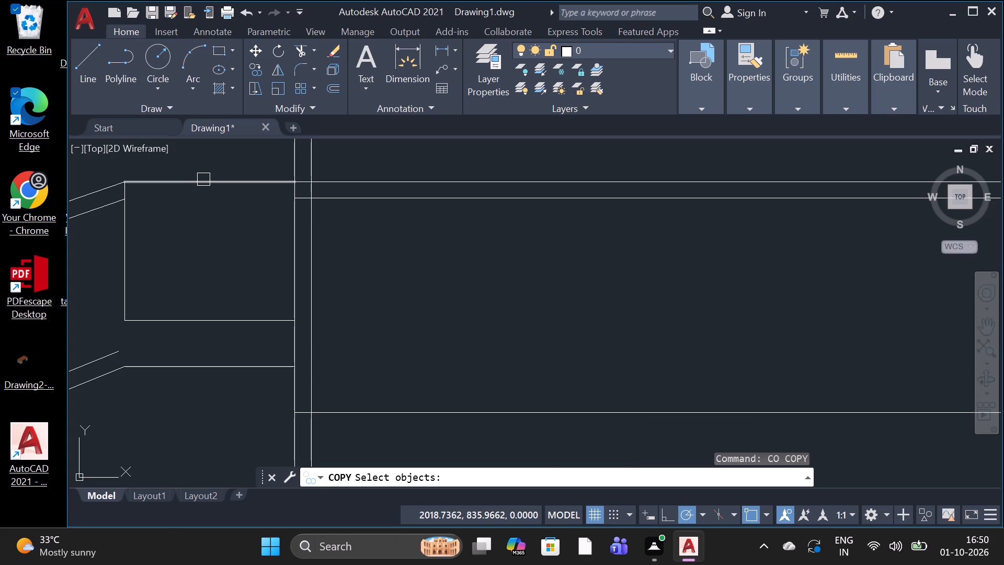
left_click(203, 179)
key("space")
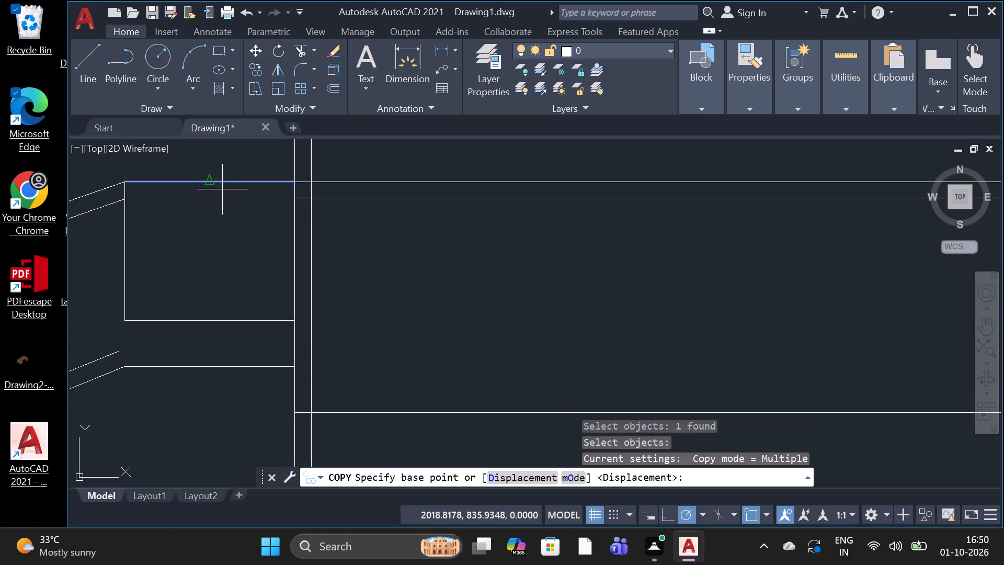
left_click(213, 189)
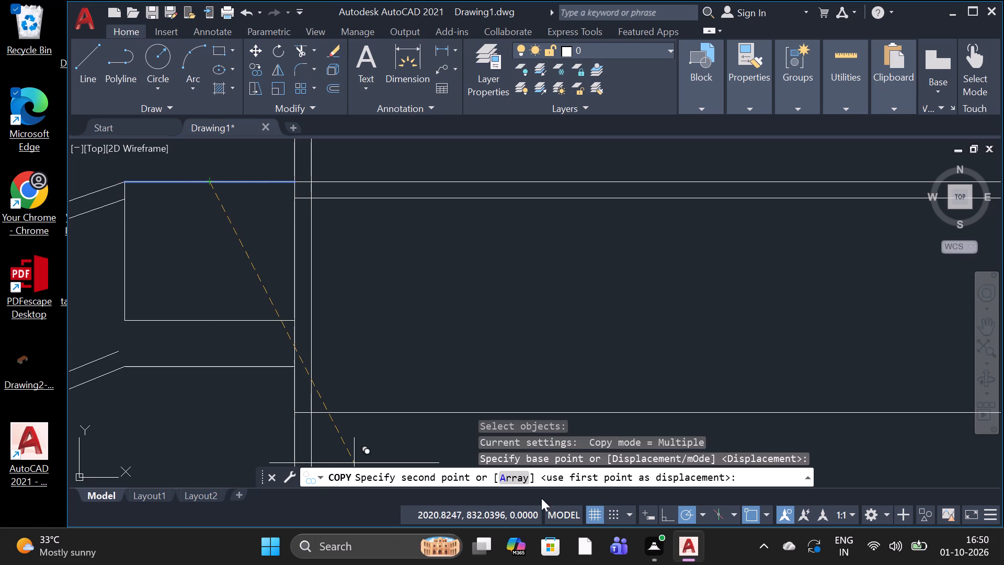
left_click(514, 481)
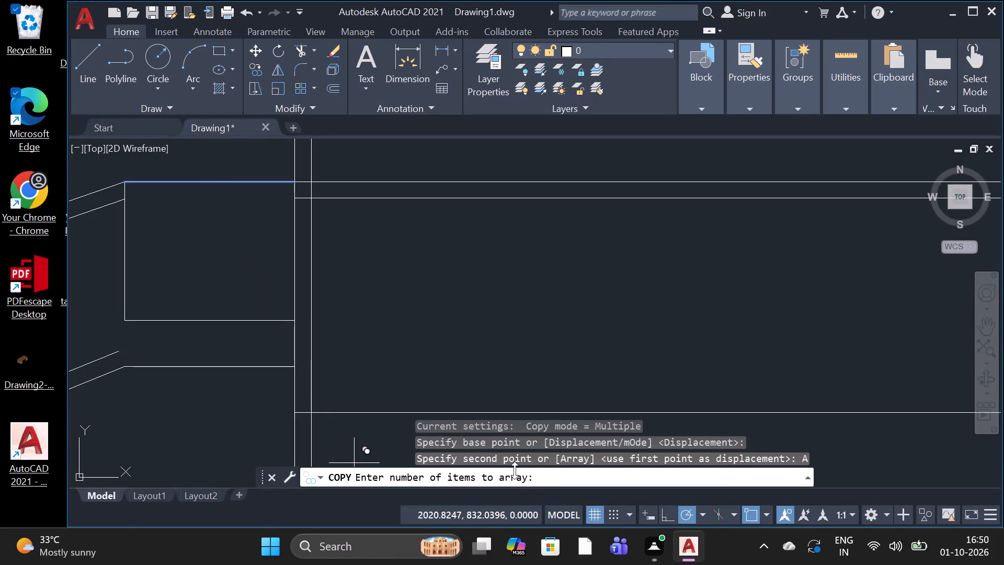
key("1")
key("0")
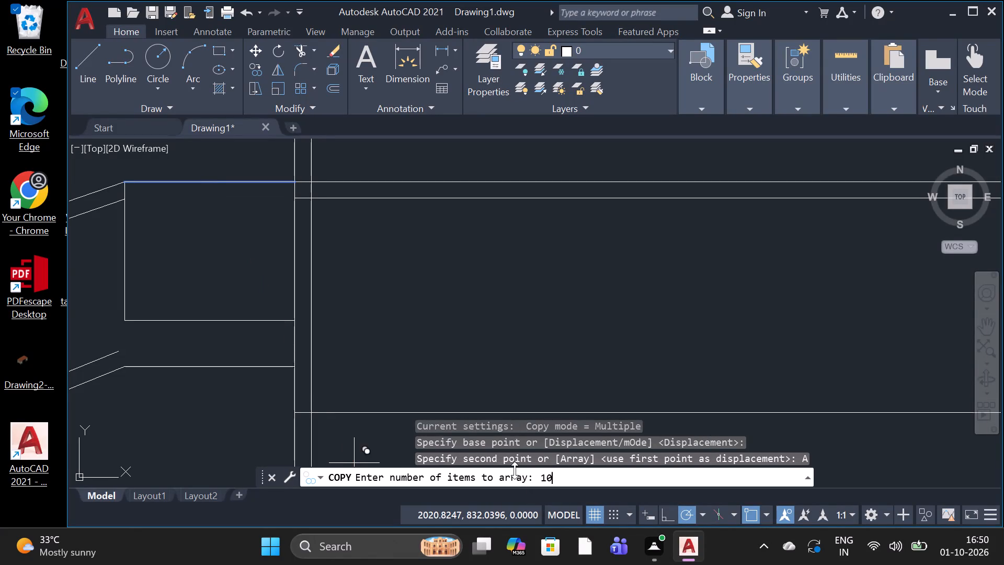
key("BackSpace")
key("BackSpace")
key("7")
key("space")
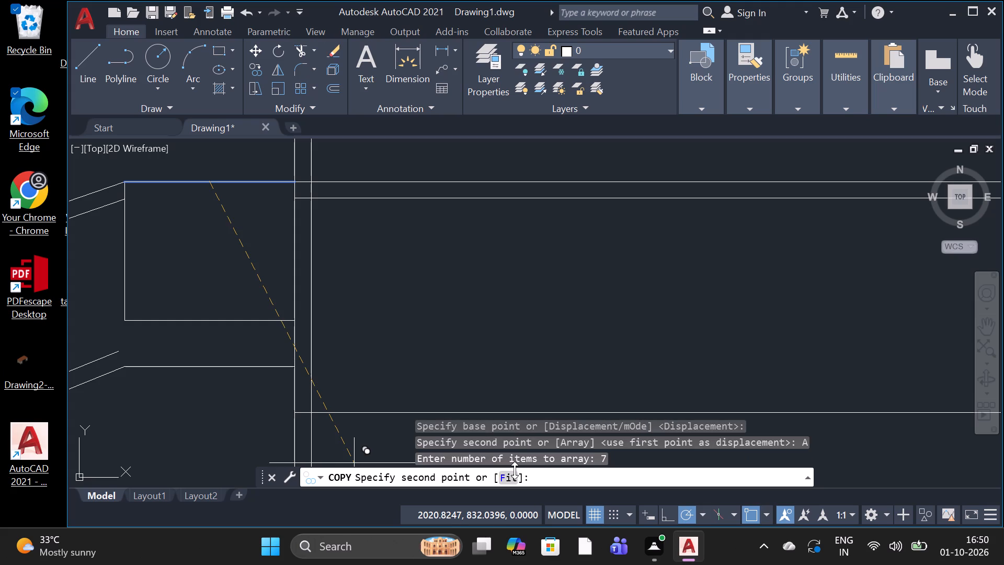
left_click(499, 482)
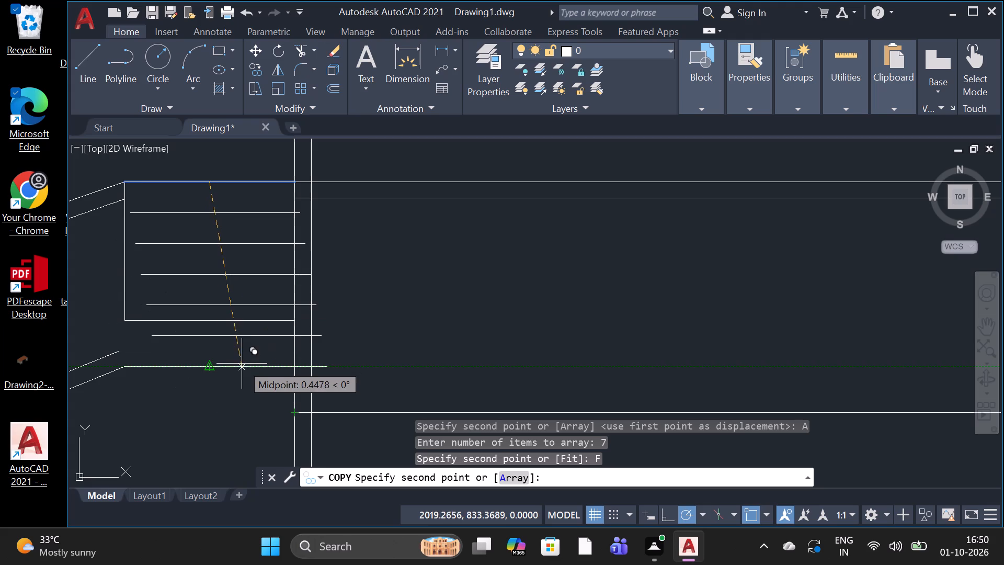
scroll(238, 365, "up", 2)
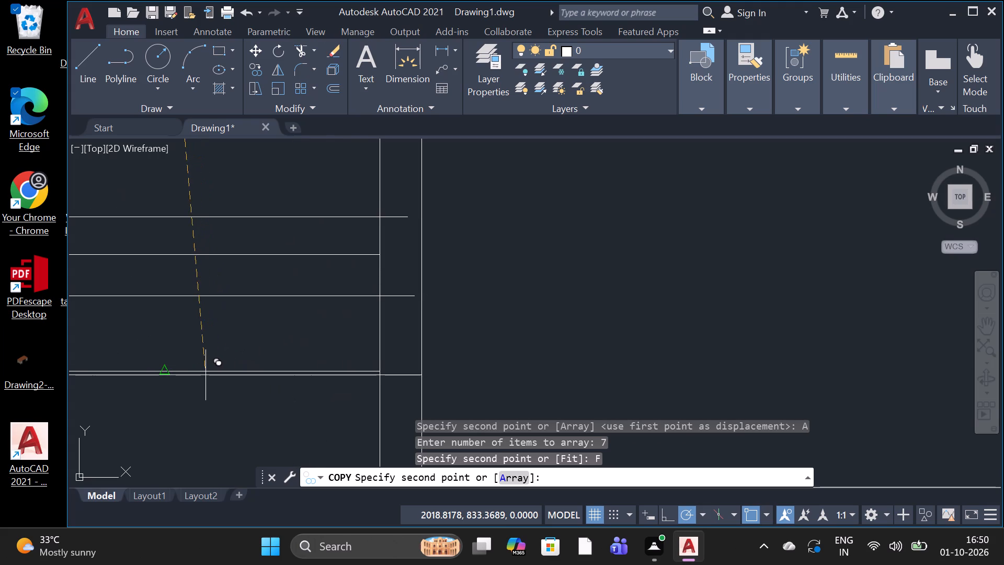
left_click(160, 372)
scroll(160, 372, "down", 3)
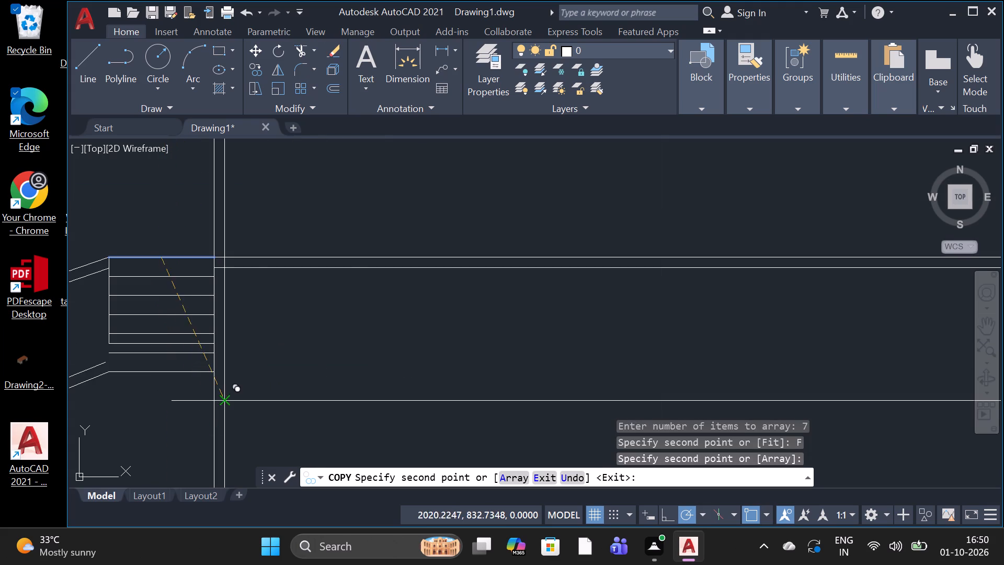
key("space")
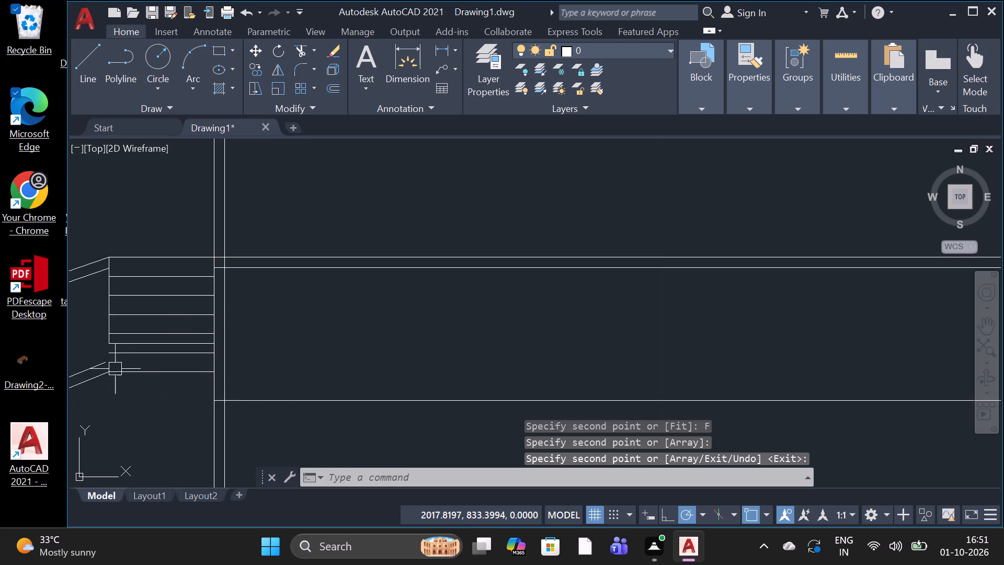
Delete the landing box's original bottom line, lying between the last two evenly spaced intermediate lines.
scroll(121, 345, "up", 2)
left_click(121, 345)
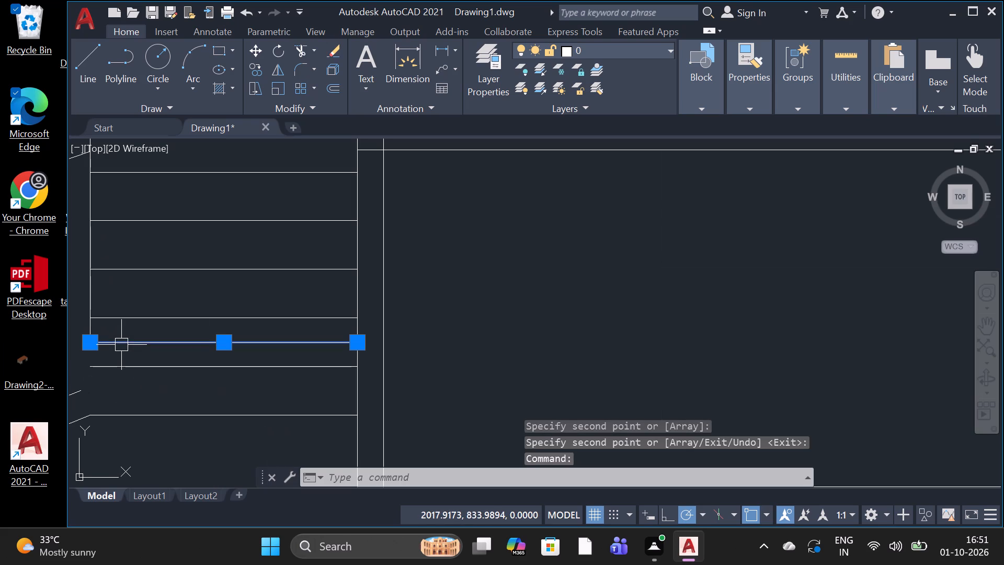
key("Delete")
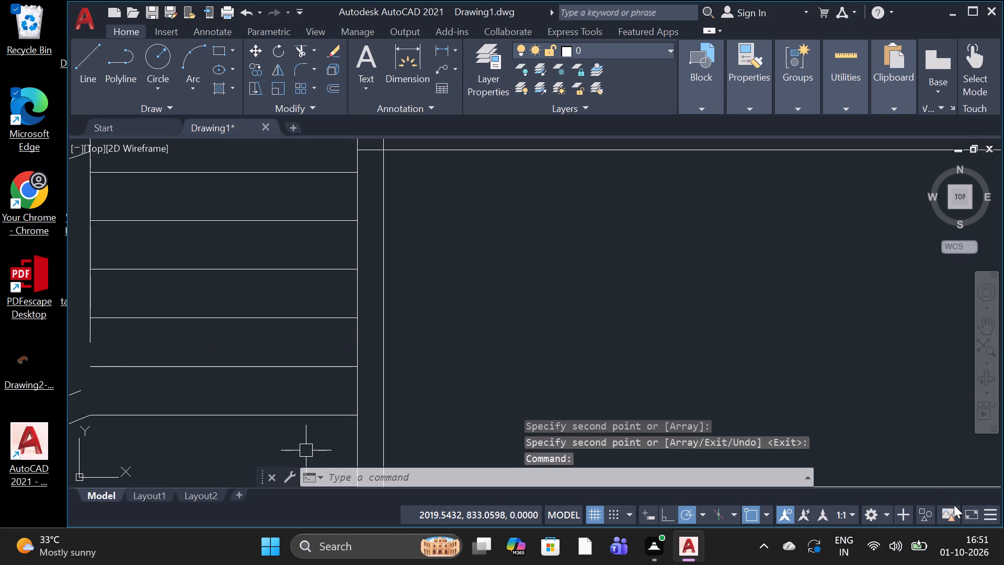
Draw a vertical line from the lower end of the landing's outer edge down to just past the lowest horizontal line.
scroll(931, 486, "down", 2)
scroll(697, 426, "up", 3)
scroll(447, 315, "down", 4)
scroll(464, 364, "up", 2)
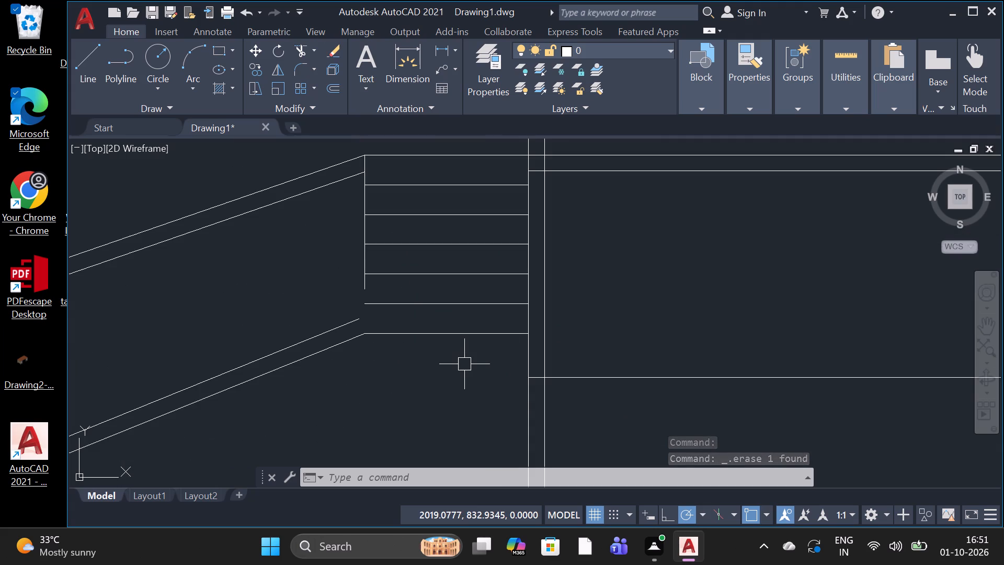
left_click(94, 52)
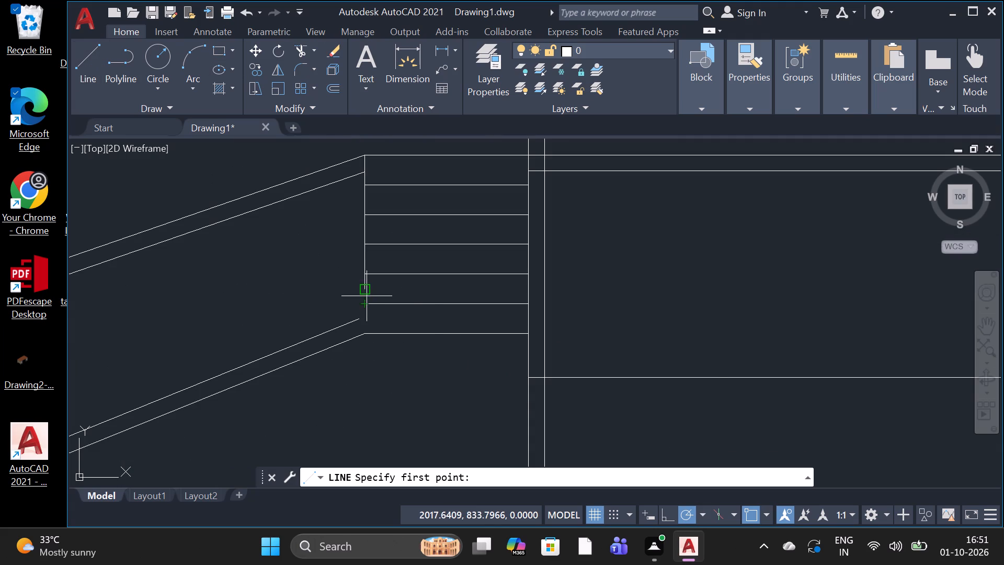
left_click(370, 289)
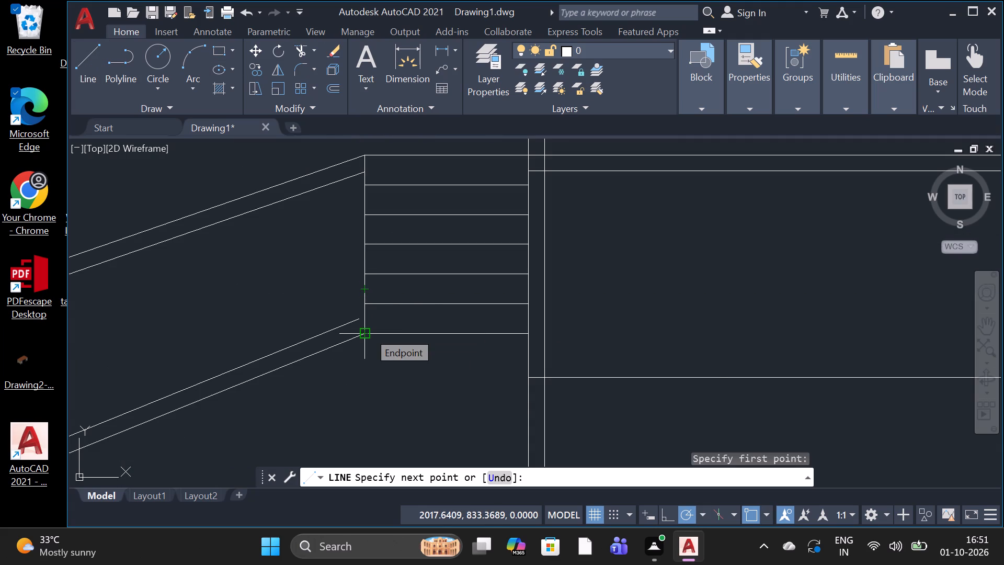
scroll(368, 332, "up", 2)
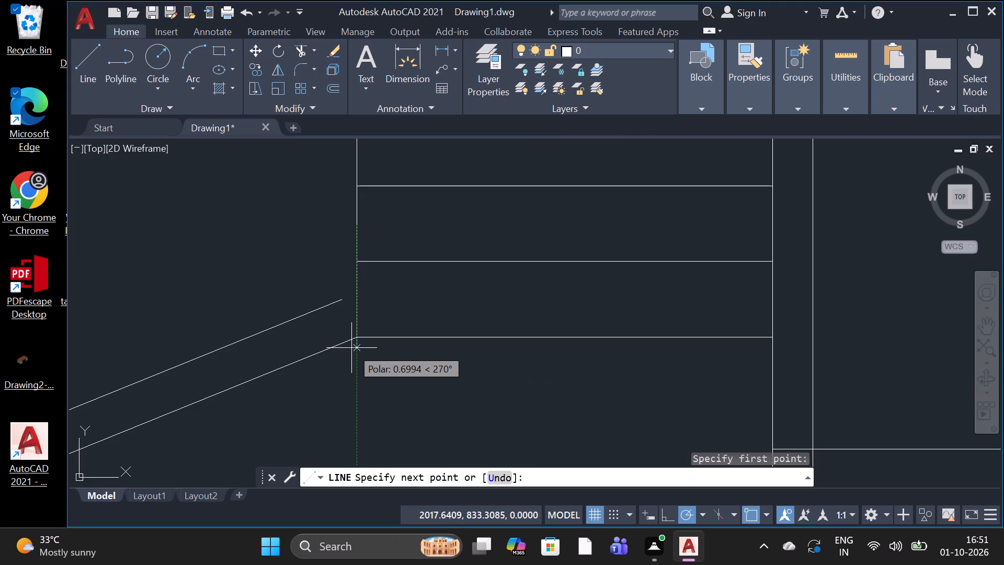
left_click(351, 348)
key("space")
Trim the short stub of the landing's outer vertical edge below its lowest horizontal line.
type("TR")
key("space")
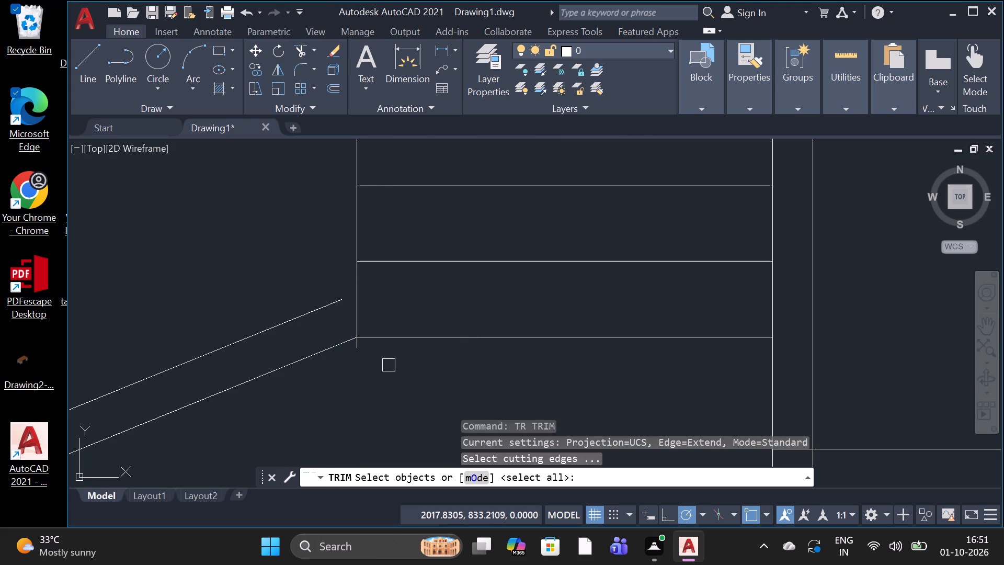
scroll(370, 352, "up", 2)
key("space")
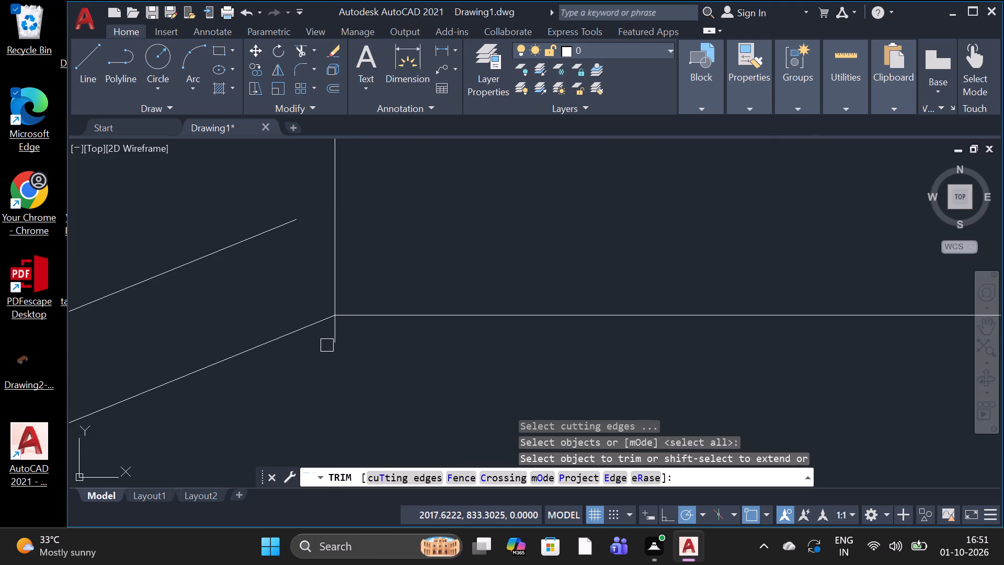
left_click(333, 343)
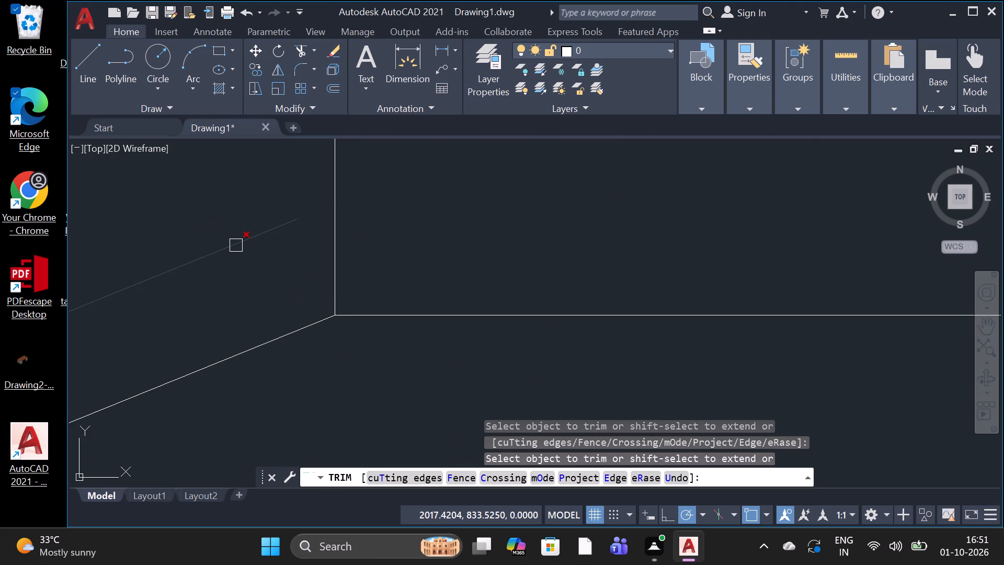
key("Escape")
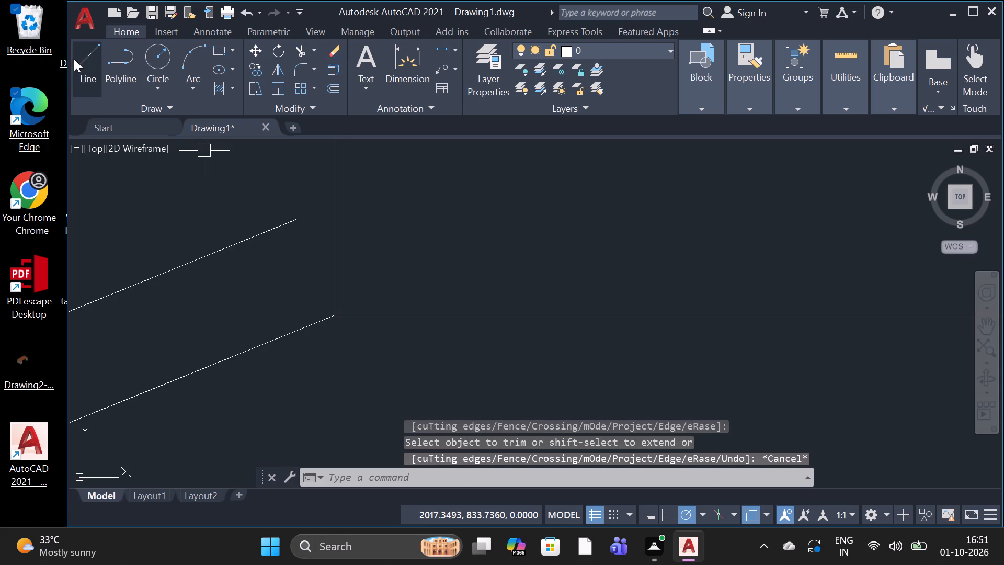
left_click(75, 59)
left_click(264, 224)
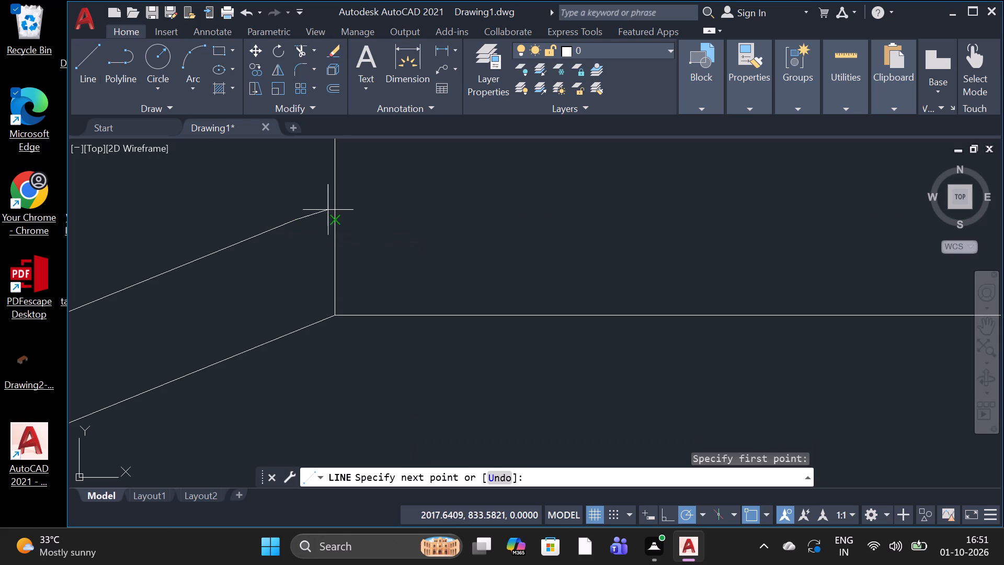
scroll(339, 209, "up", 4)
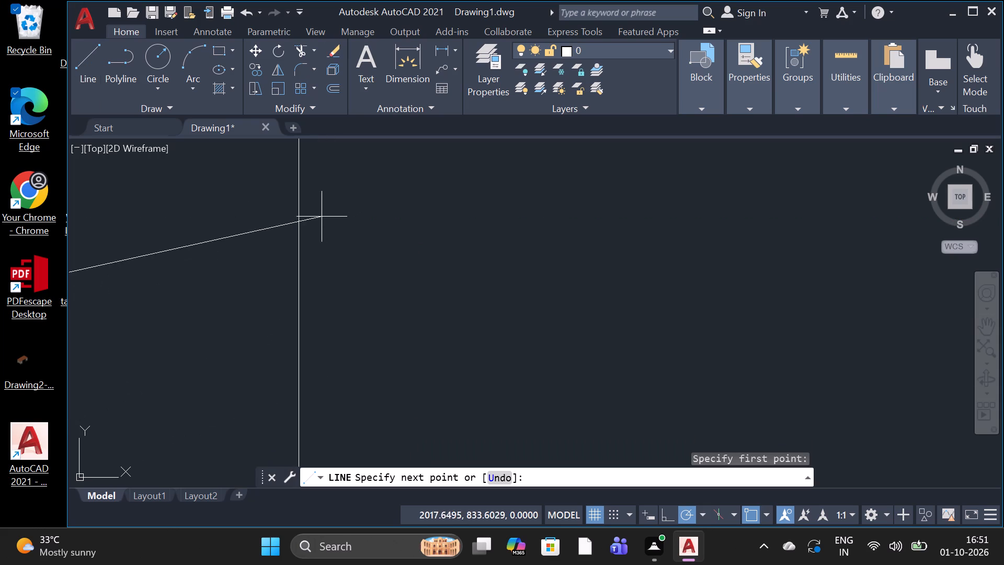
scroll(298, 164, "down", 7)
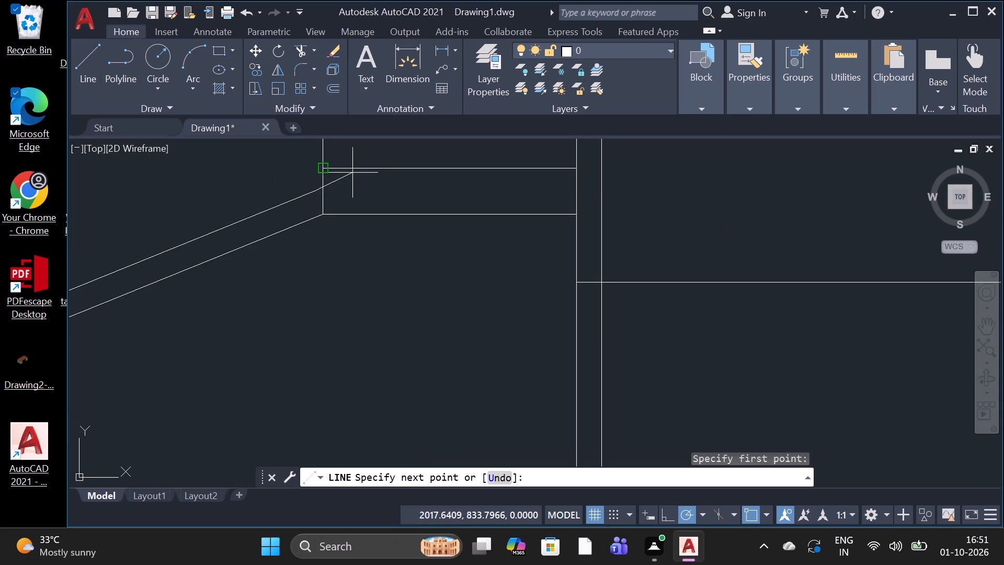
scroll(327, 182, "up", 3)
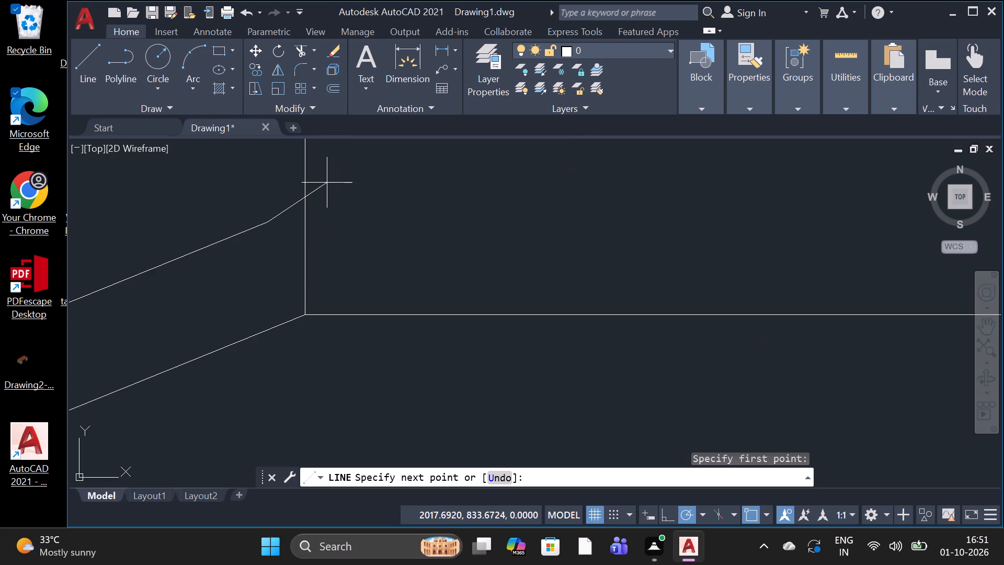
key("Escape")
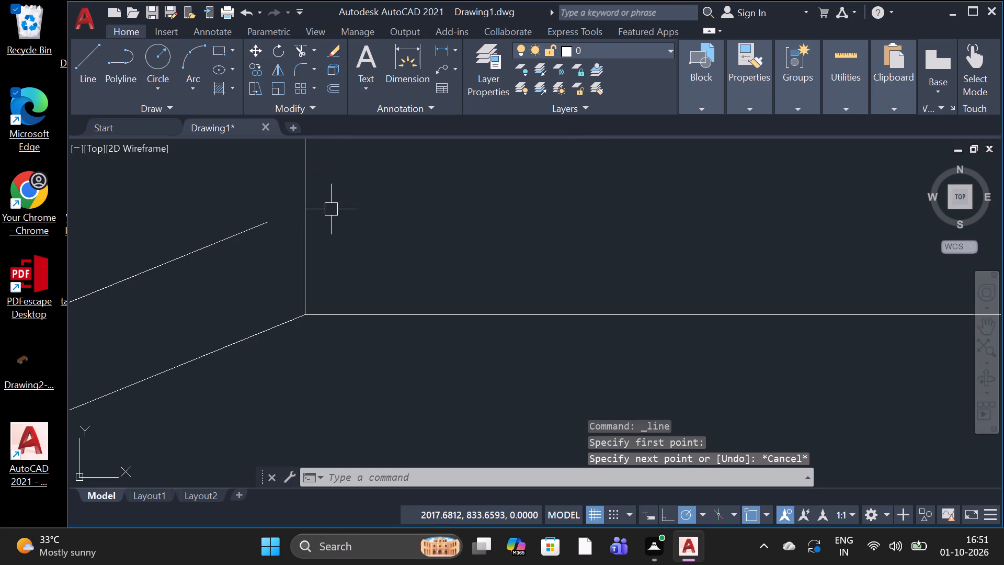
Extend the upper line of the lower sloped pair to the landing's outer vertical edge.
key("e")
type("X")
key("space")
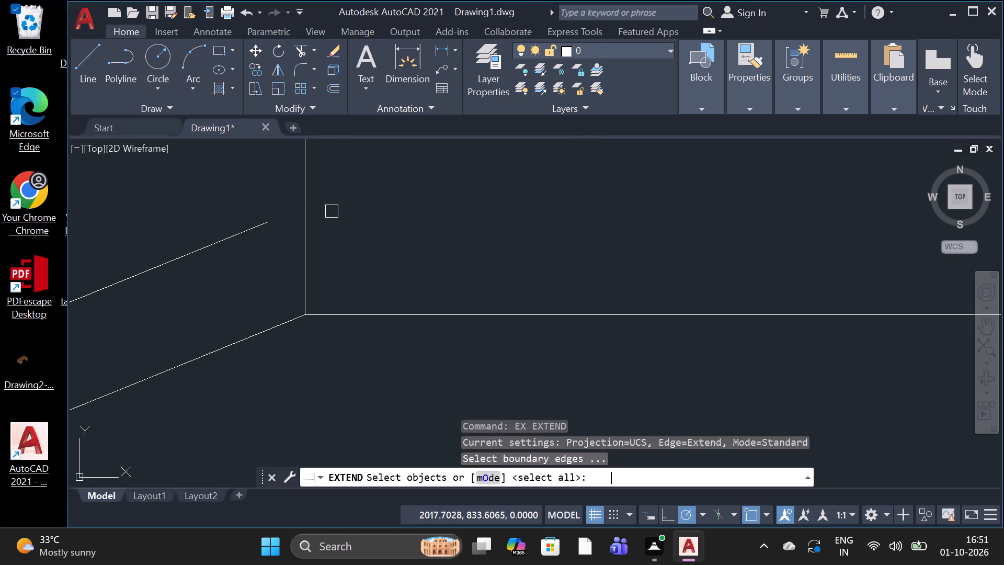
key("space")
left_click(244, 234)
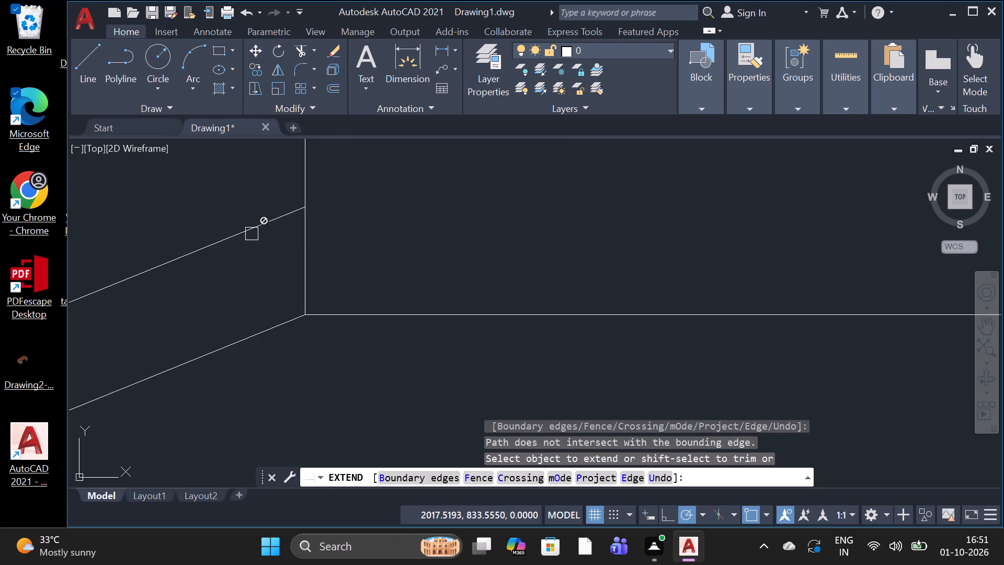
key("space")
Draw a line up the post from the lower slope to the lower lines' top level, continuing into four ascending treads about 0.4 to 0.7 long.
scroll(252, 234, "down", 3)
scroll(319, 286, "down", 3)
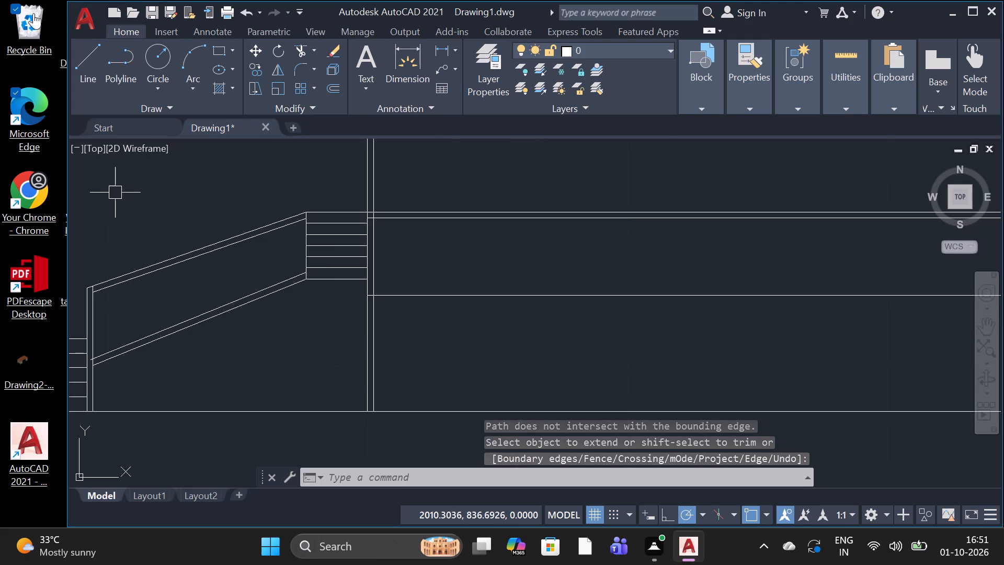
left_click(94, 70)
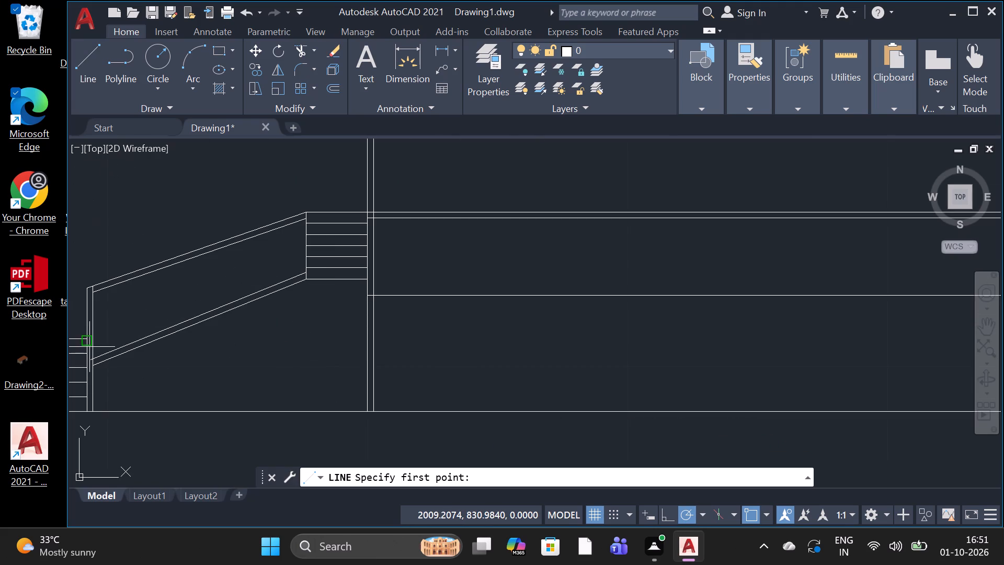
scroll(89, 347, "up", 3)
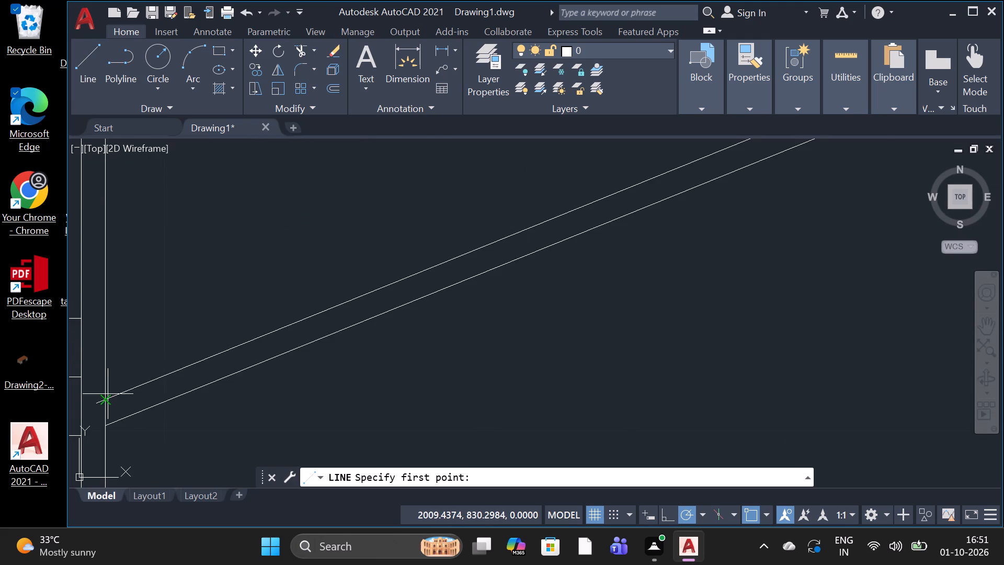
left_click(108, 398)
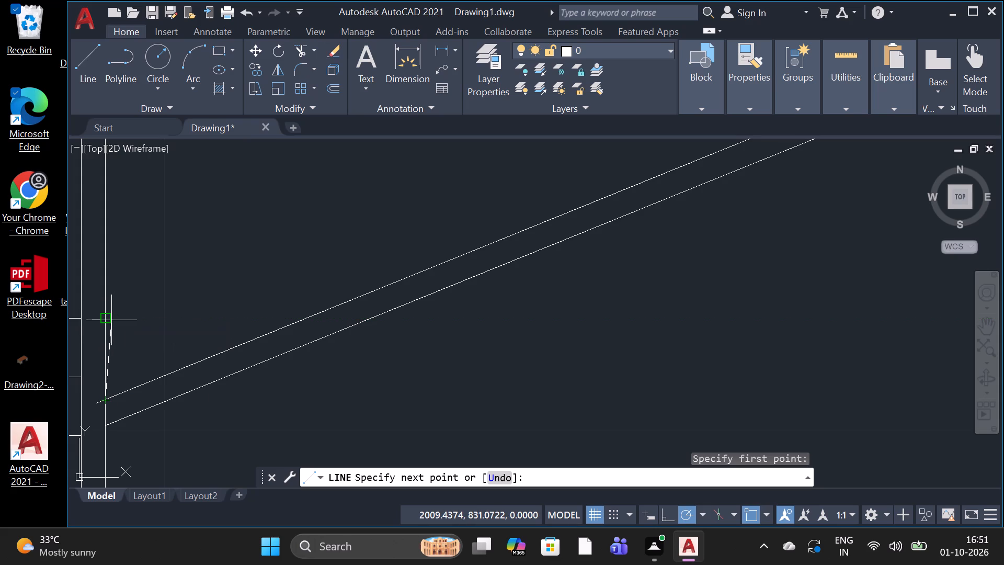
left_click(103, 323)
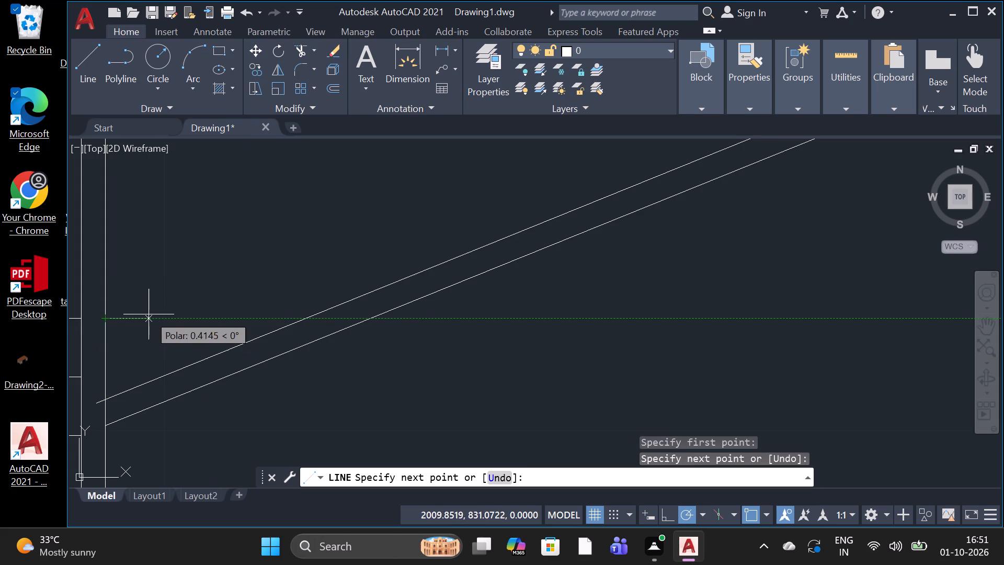
left_click(149, 314)
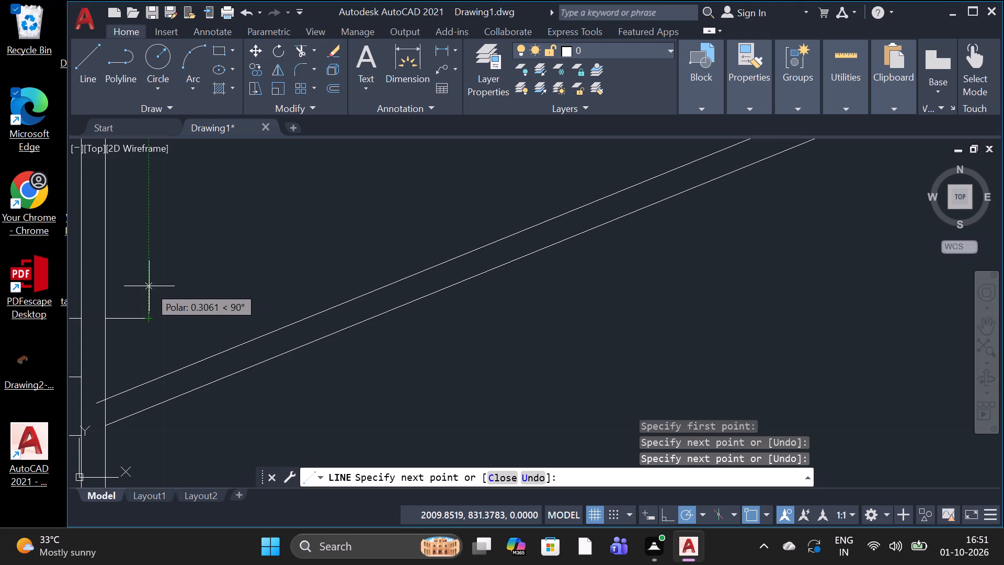
left_click(149, 286)
left_click(190, 286)
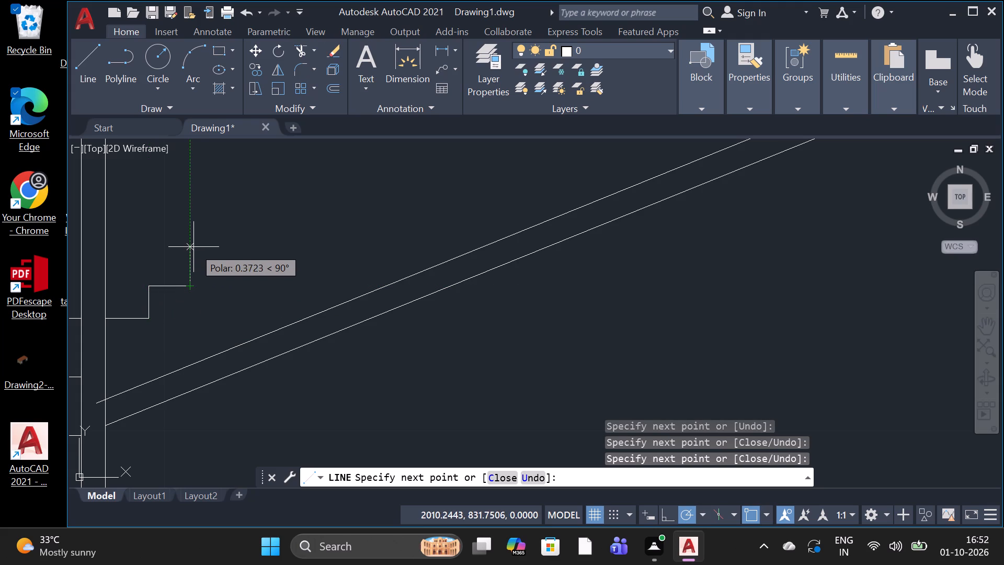
left_click(193, 261)
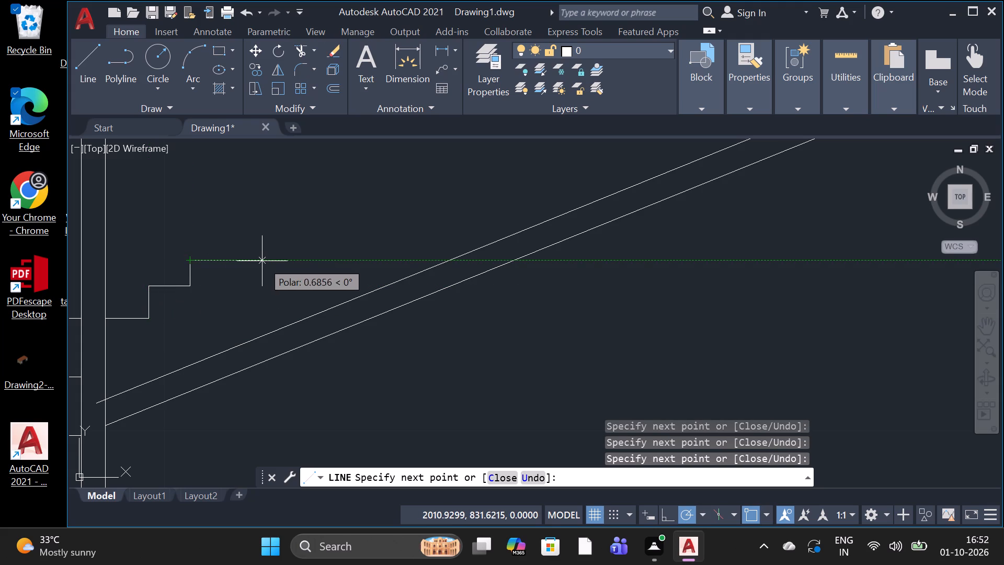
left_click(262, 261)
left_click(263, 230)
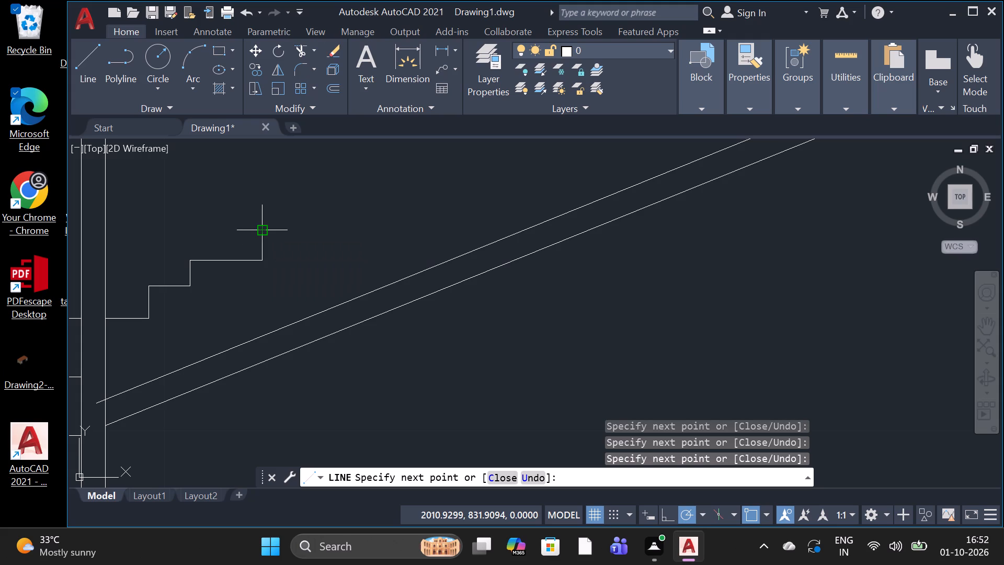
left_click(315, 226)
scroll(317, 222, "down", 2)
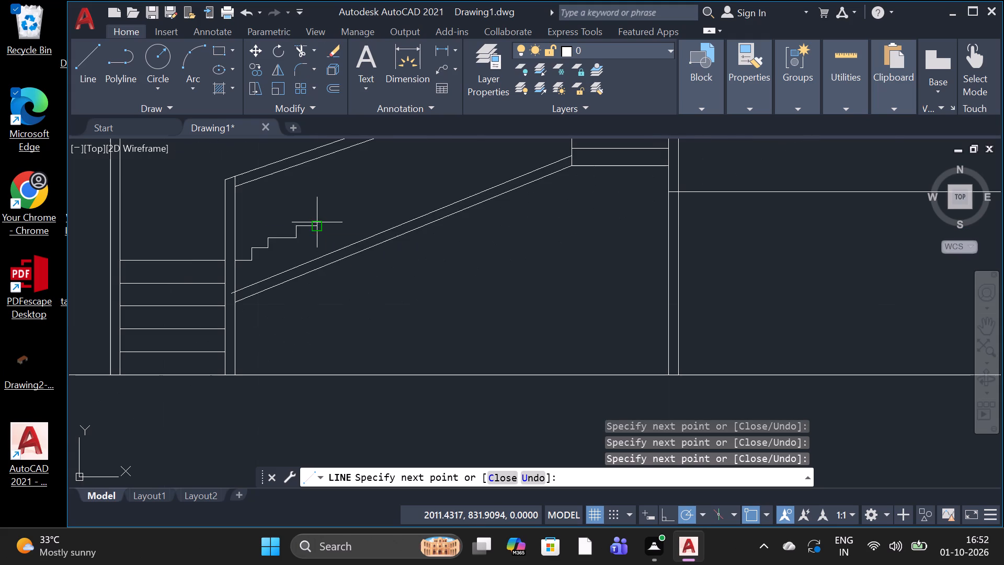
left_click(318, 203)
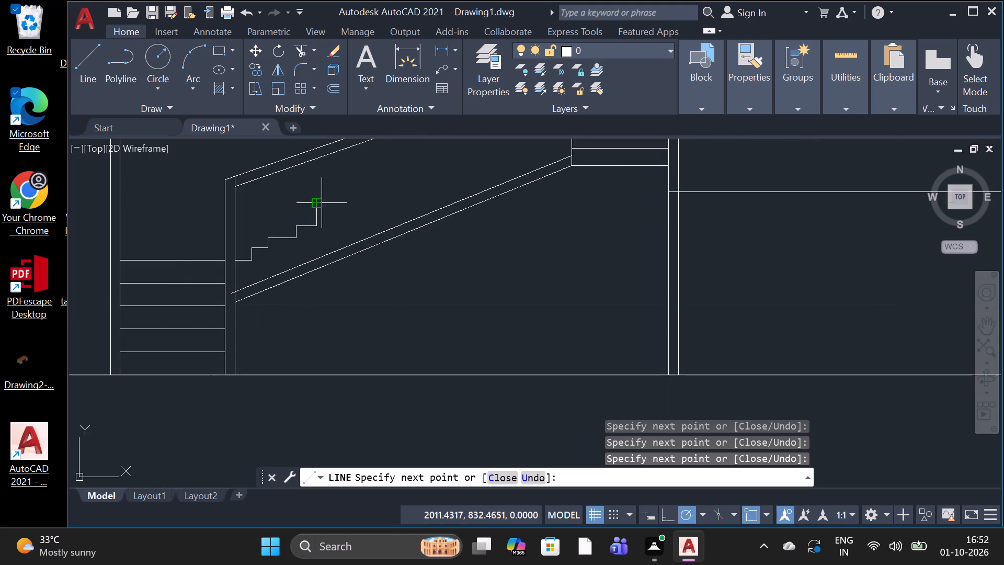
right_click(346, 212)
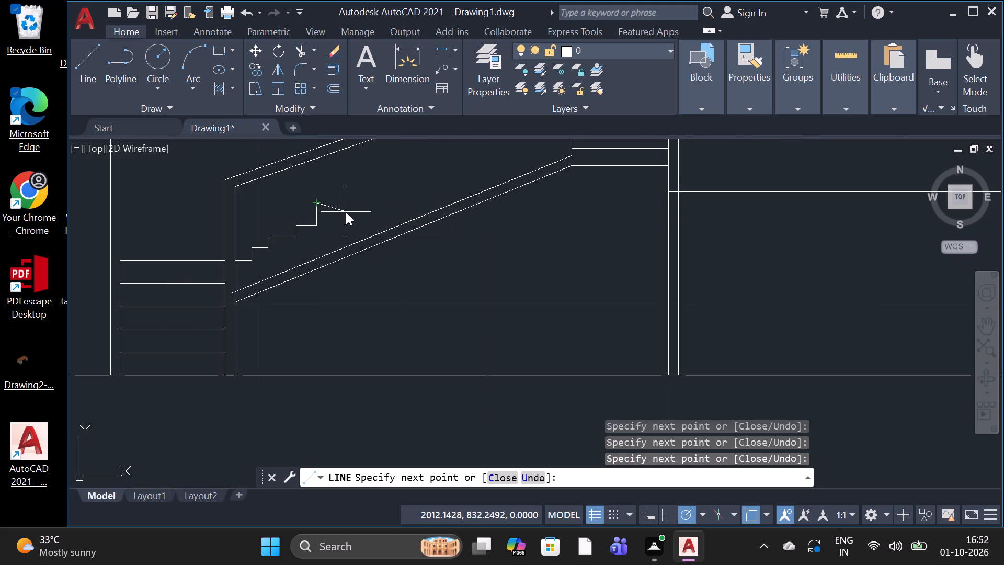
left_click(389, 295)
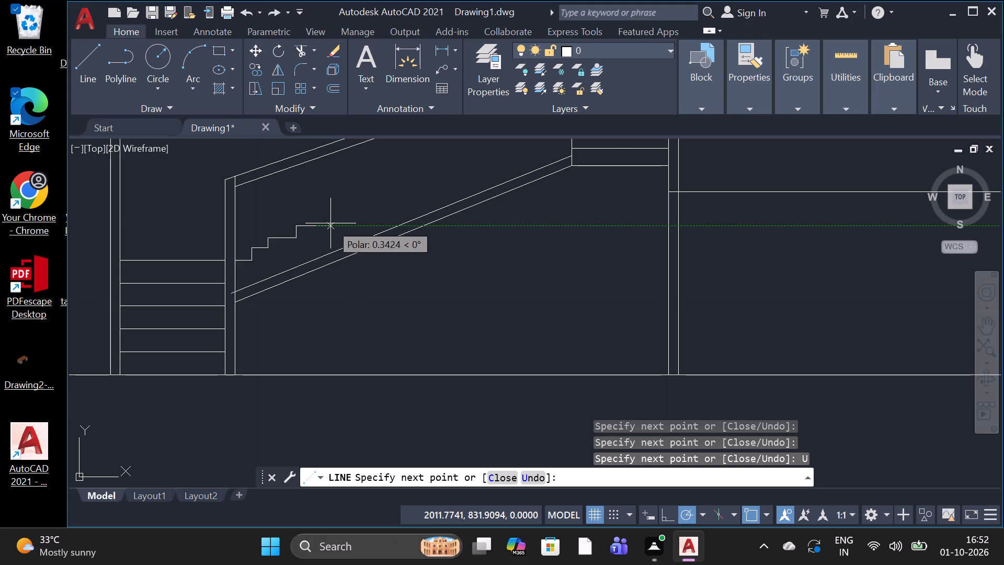
Continue the stepped line with two more steps, risers about 0.2 high and treads about 0.5 and 0.65 long.
scroll(330, 223, "up", 2)
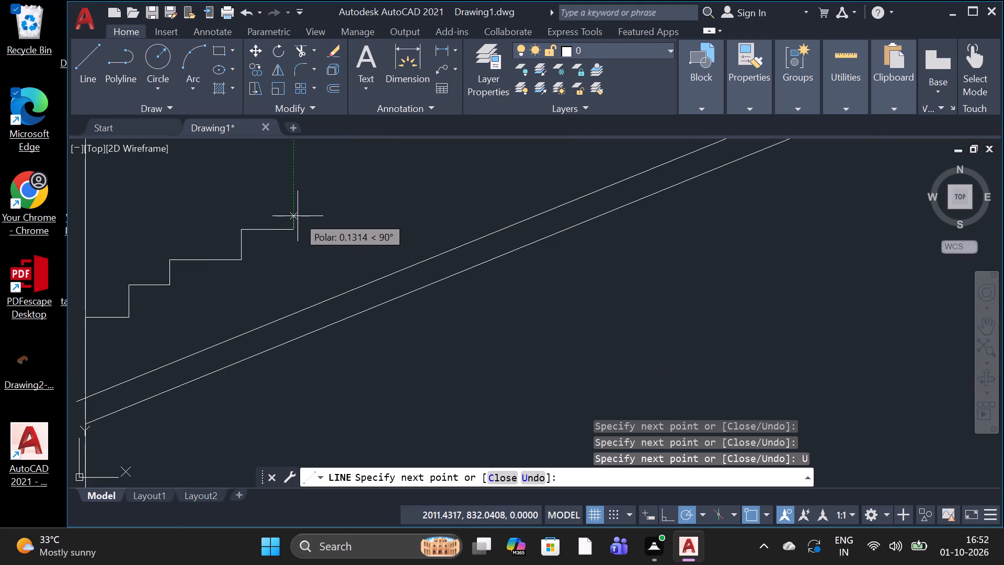
left_click(296, 208)
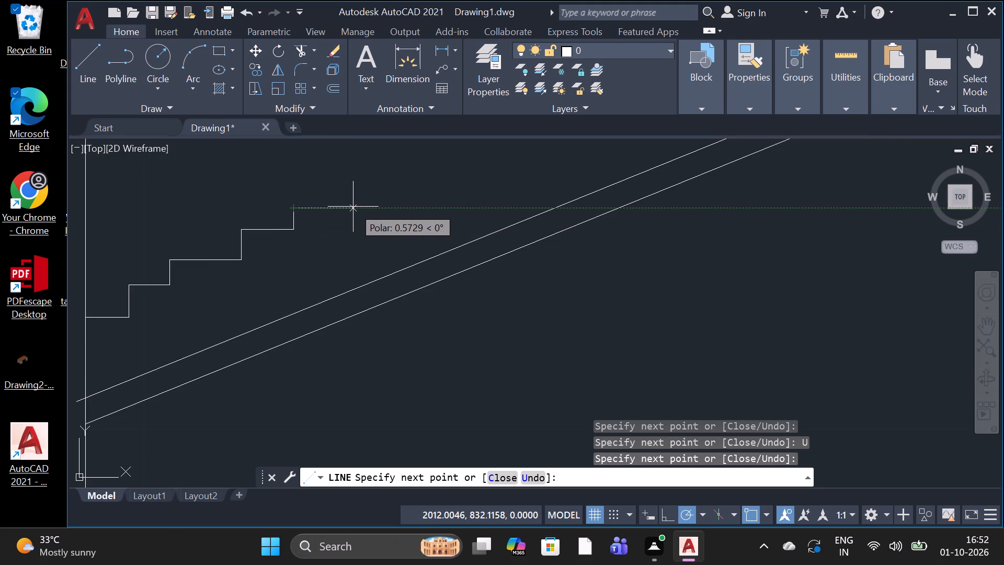
left_click(350, 209)
left_click(353, 188)
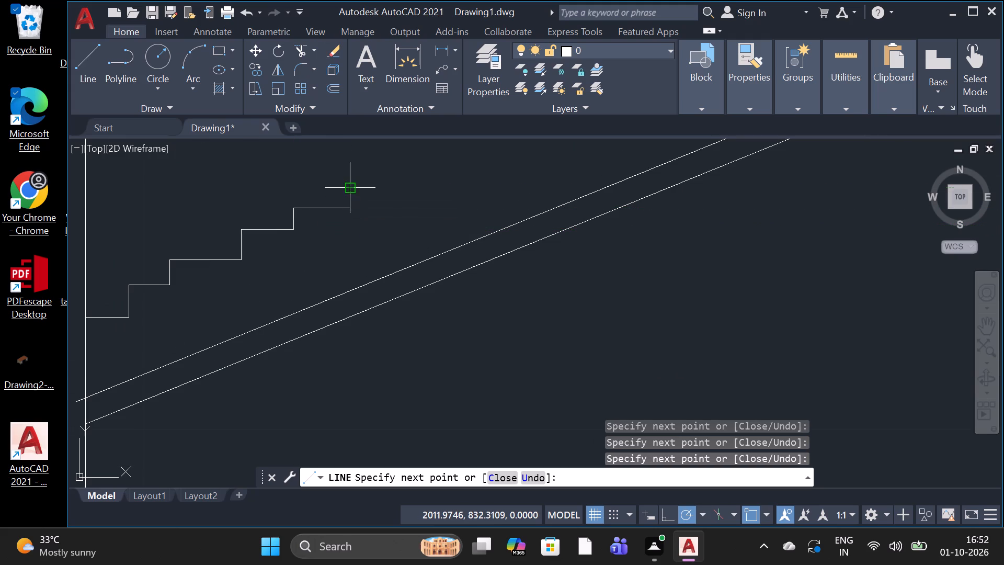
left_click(417, 189)
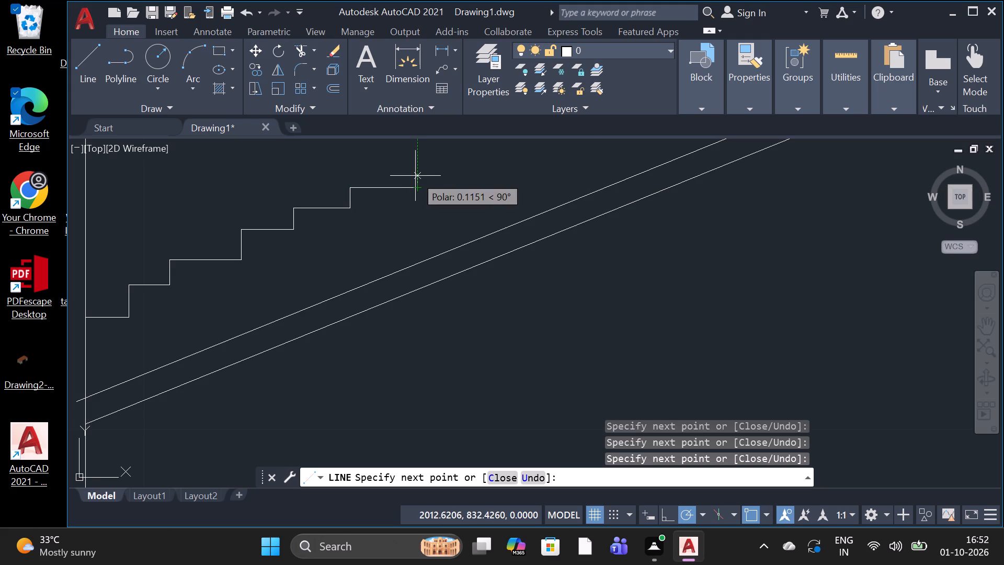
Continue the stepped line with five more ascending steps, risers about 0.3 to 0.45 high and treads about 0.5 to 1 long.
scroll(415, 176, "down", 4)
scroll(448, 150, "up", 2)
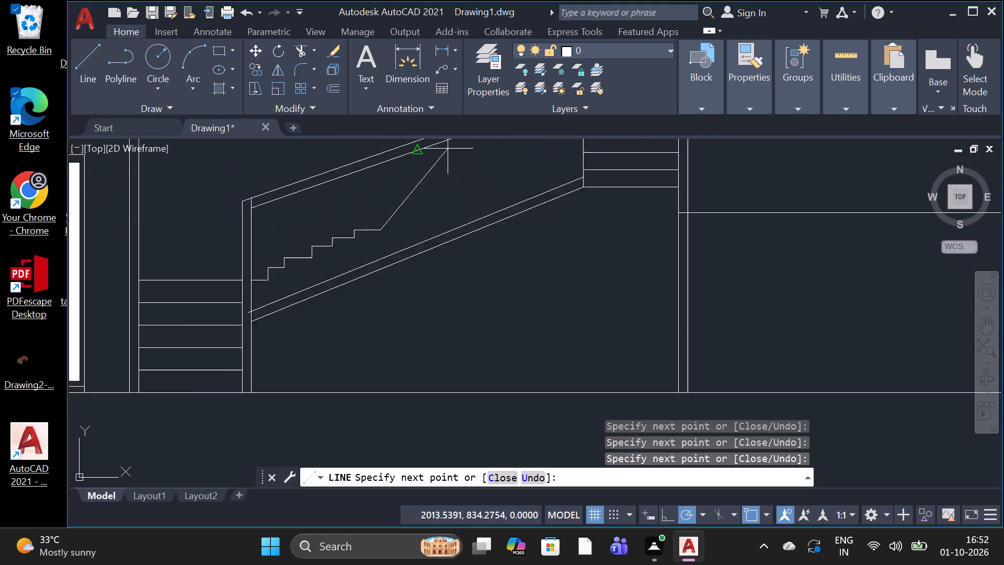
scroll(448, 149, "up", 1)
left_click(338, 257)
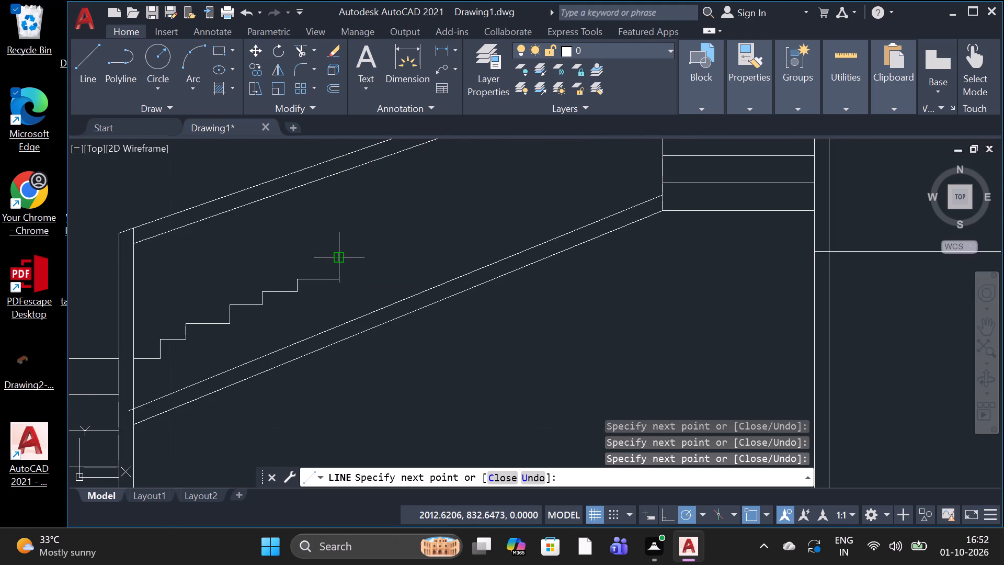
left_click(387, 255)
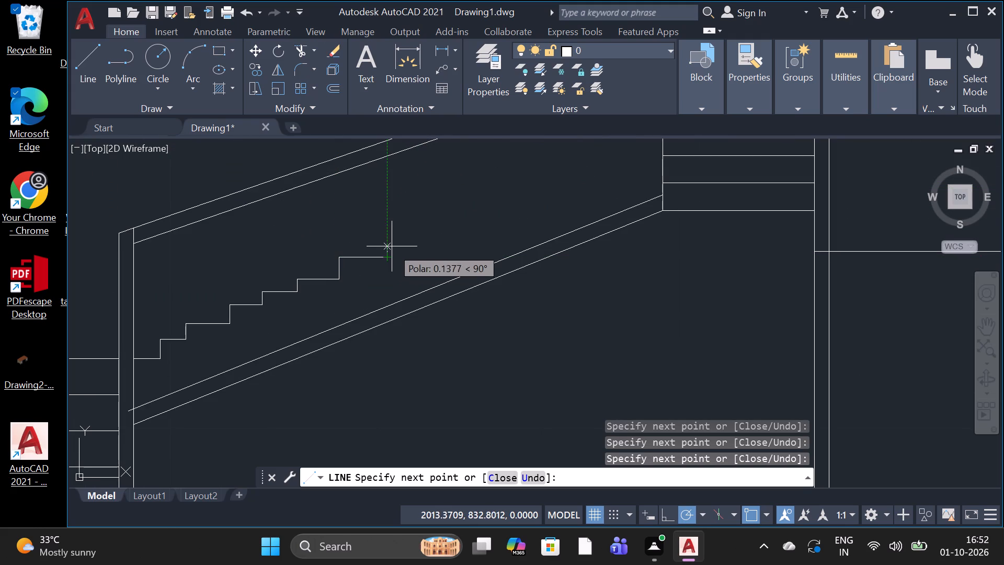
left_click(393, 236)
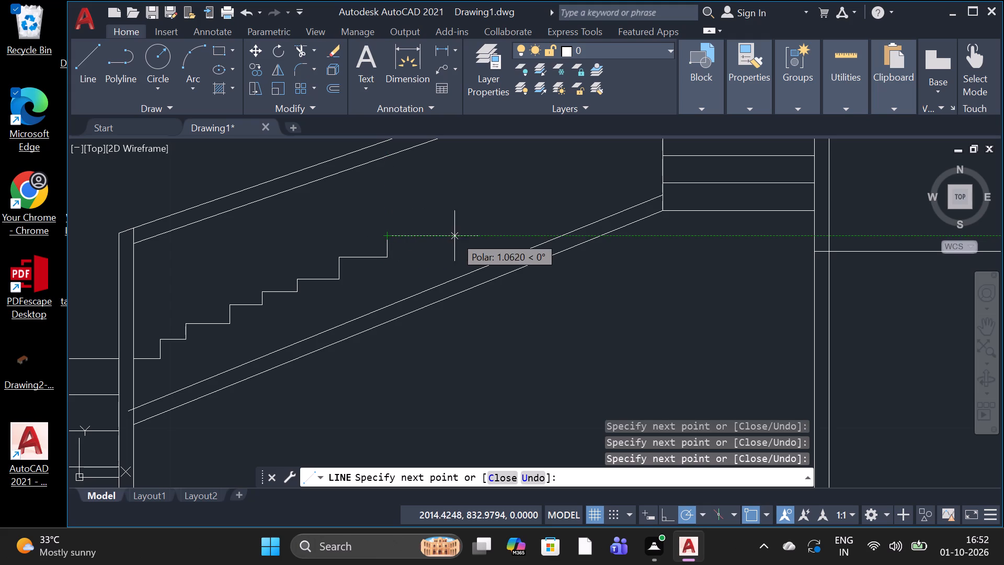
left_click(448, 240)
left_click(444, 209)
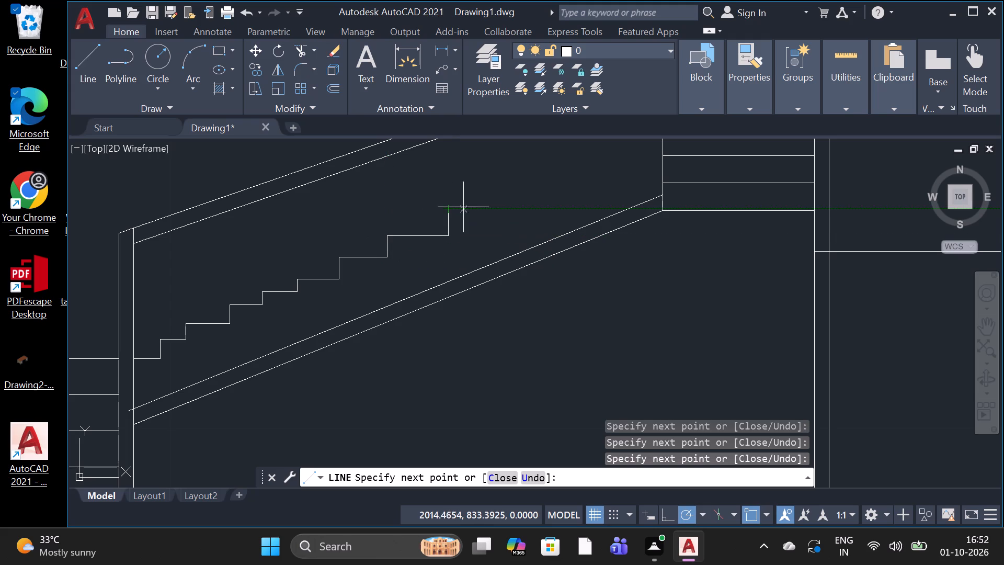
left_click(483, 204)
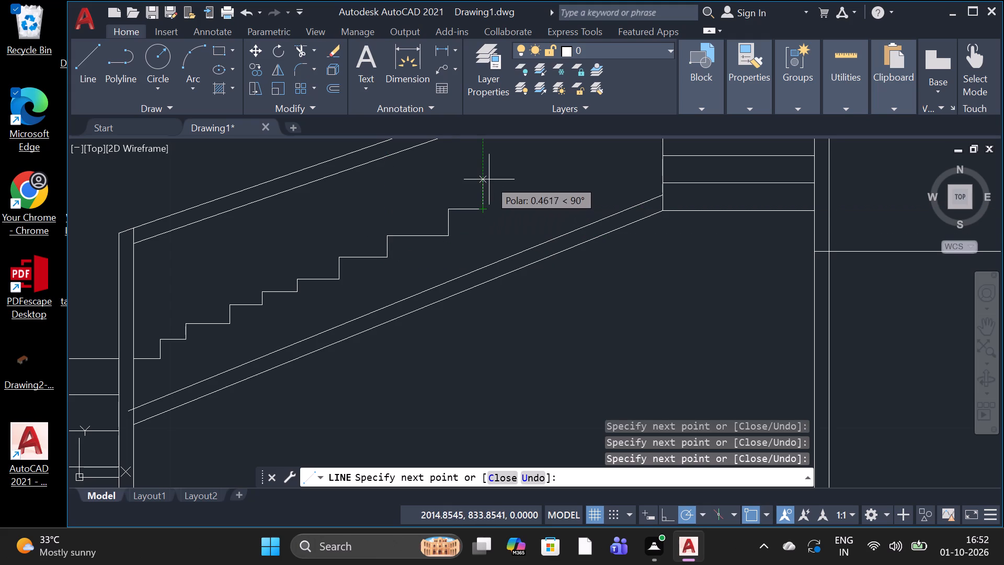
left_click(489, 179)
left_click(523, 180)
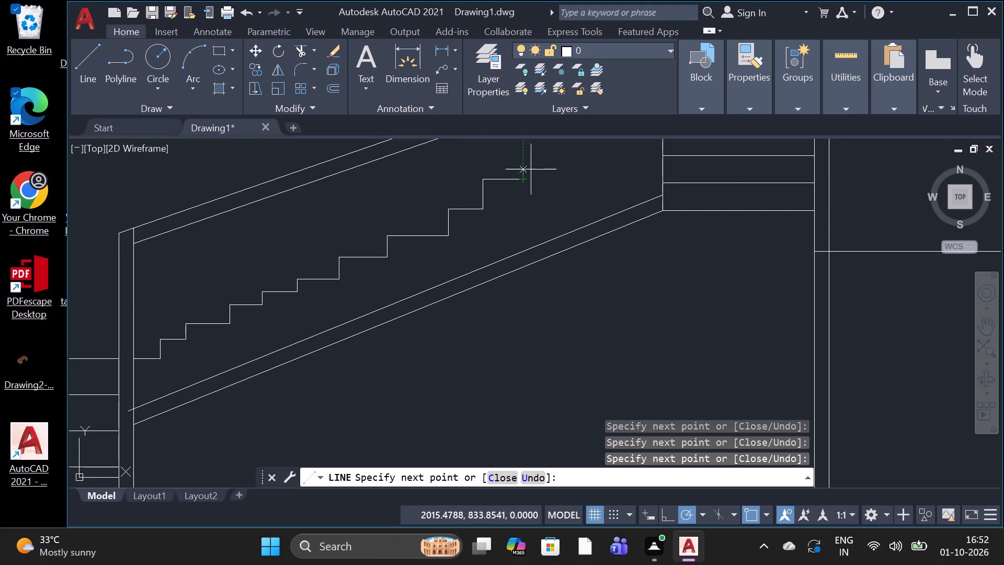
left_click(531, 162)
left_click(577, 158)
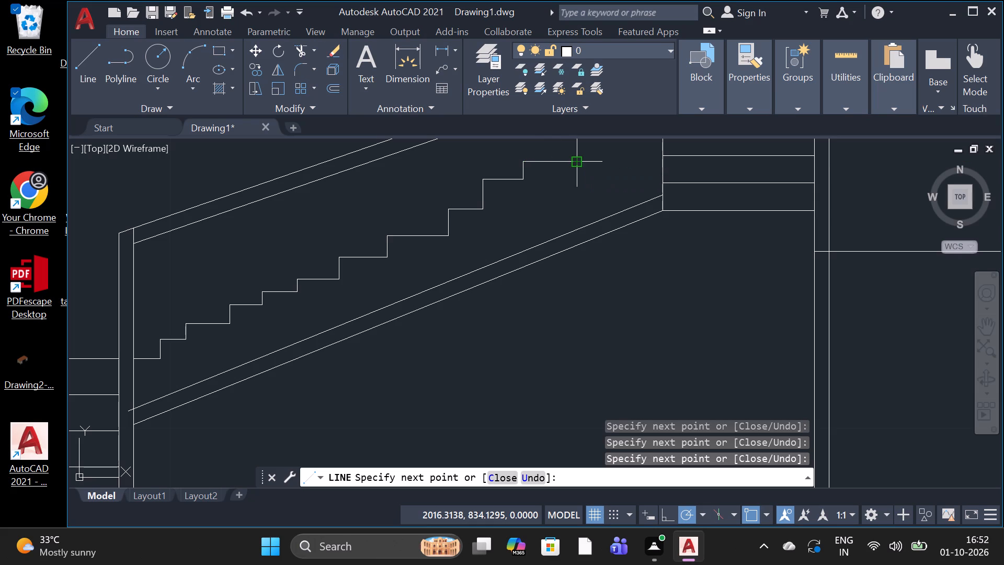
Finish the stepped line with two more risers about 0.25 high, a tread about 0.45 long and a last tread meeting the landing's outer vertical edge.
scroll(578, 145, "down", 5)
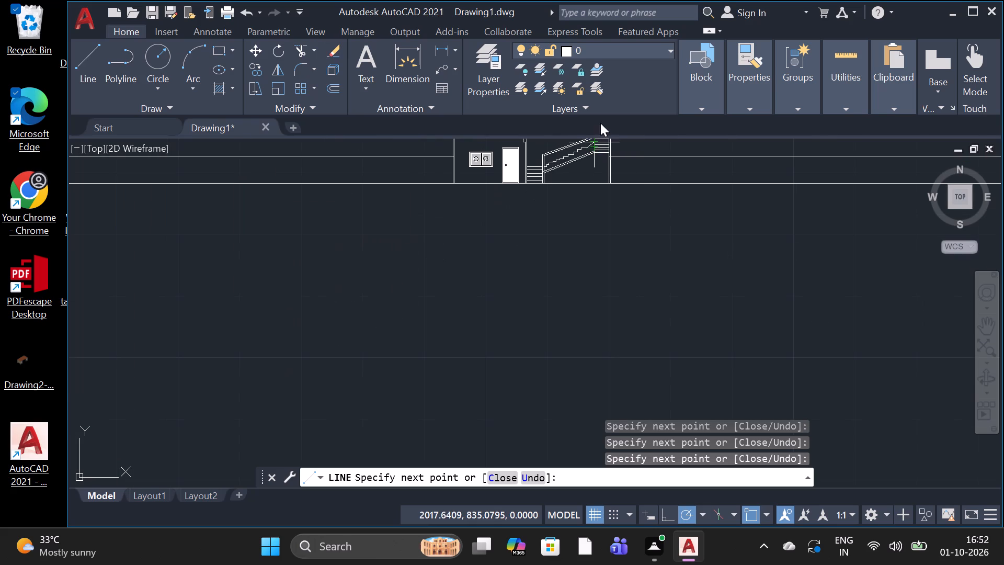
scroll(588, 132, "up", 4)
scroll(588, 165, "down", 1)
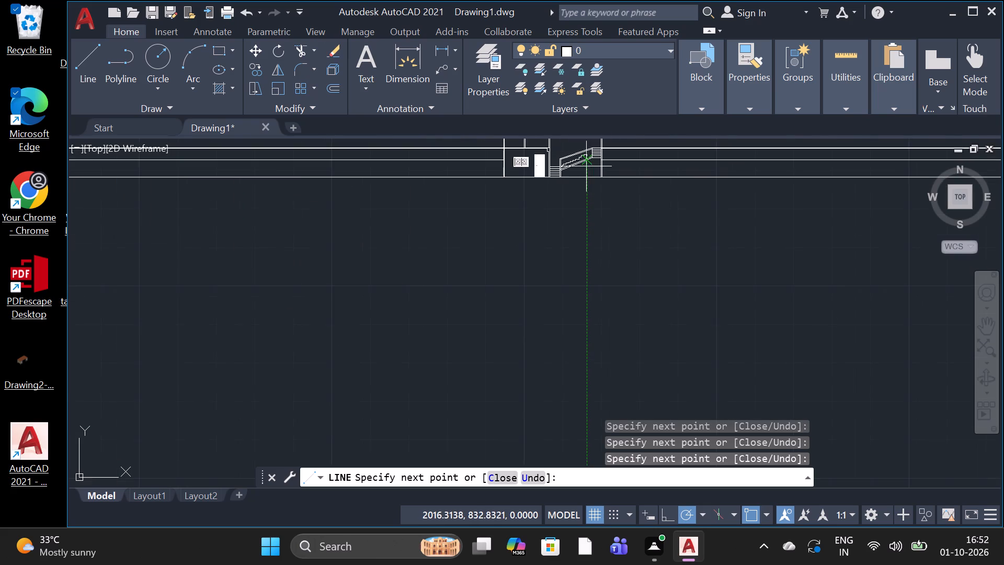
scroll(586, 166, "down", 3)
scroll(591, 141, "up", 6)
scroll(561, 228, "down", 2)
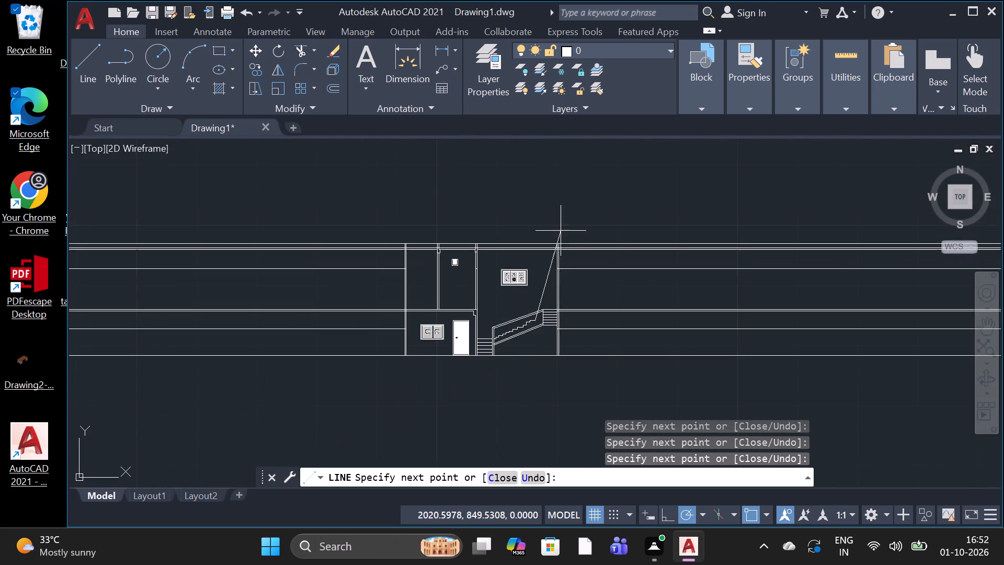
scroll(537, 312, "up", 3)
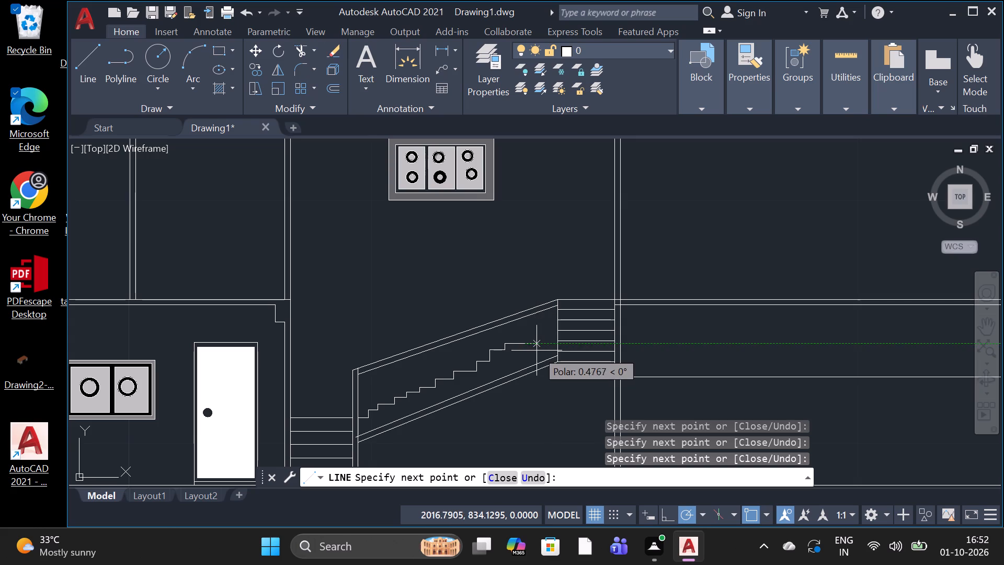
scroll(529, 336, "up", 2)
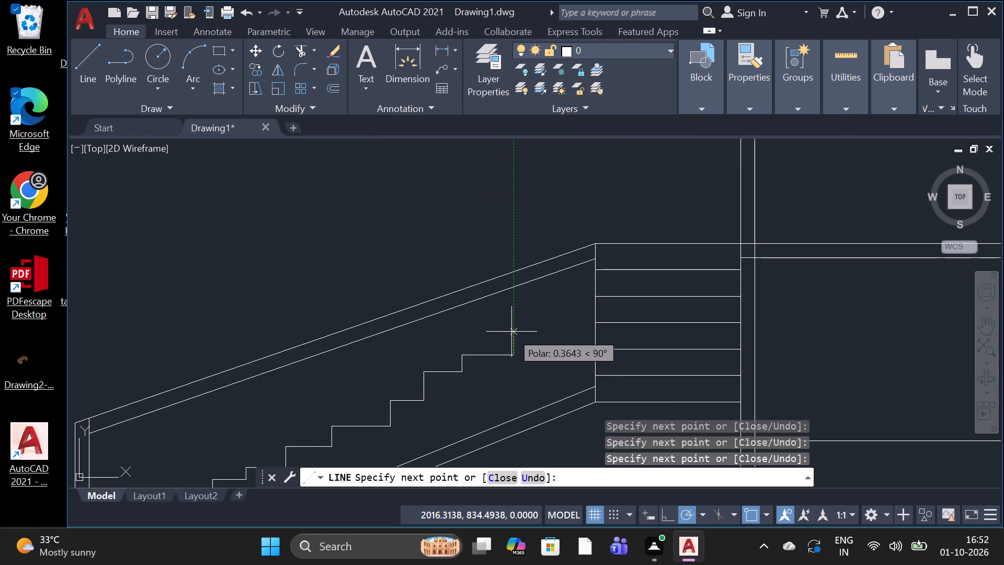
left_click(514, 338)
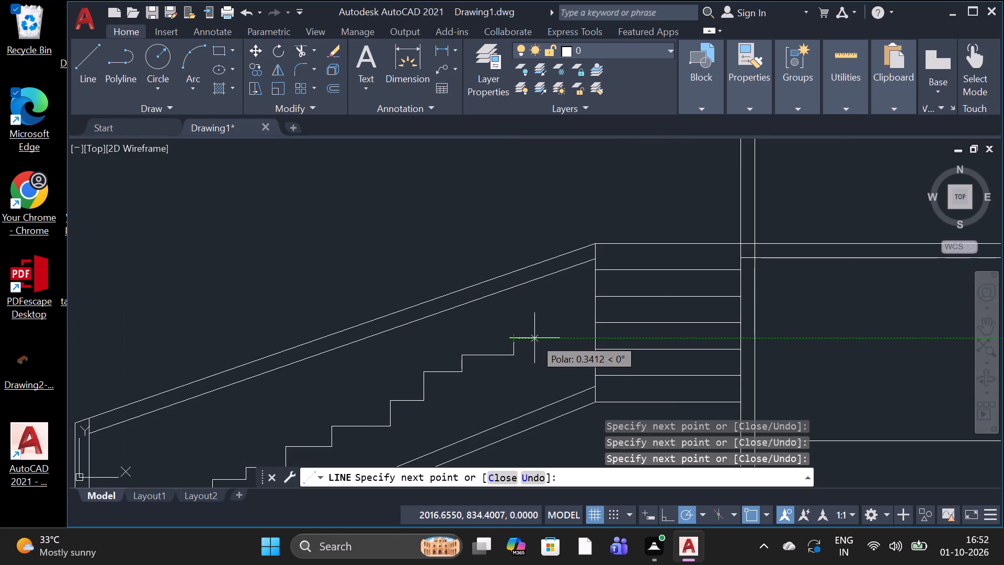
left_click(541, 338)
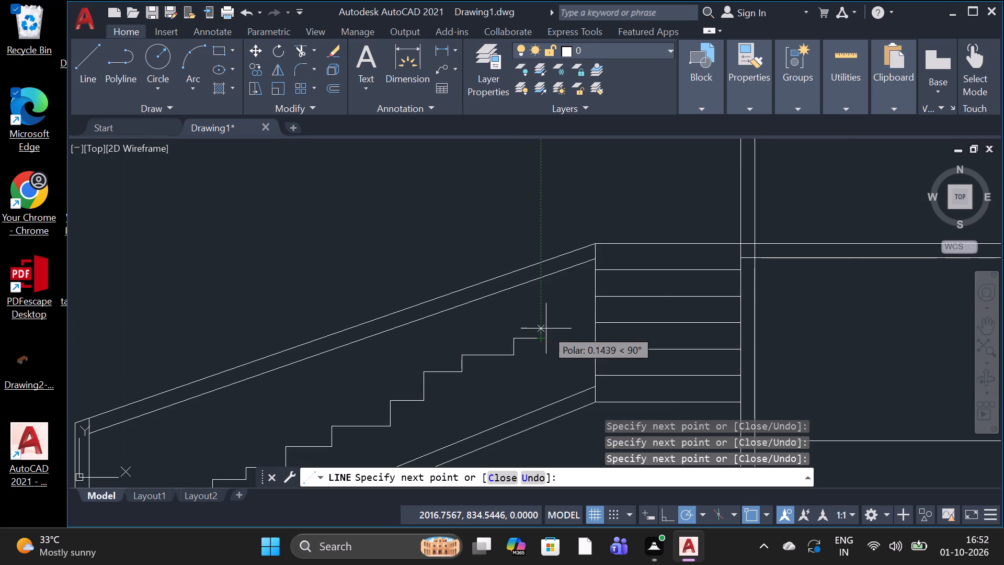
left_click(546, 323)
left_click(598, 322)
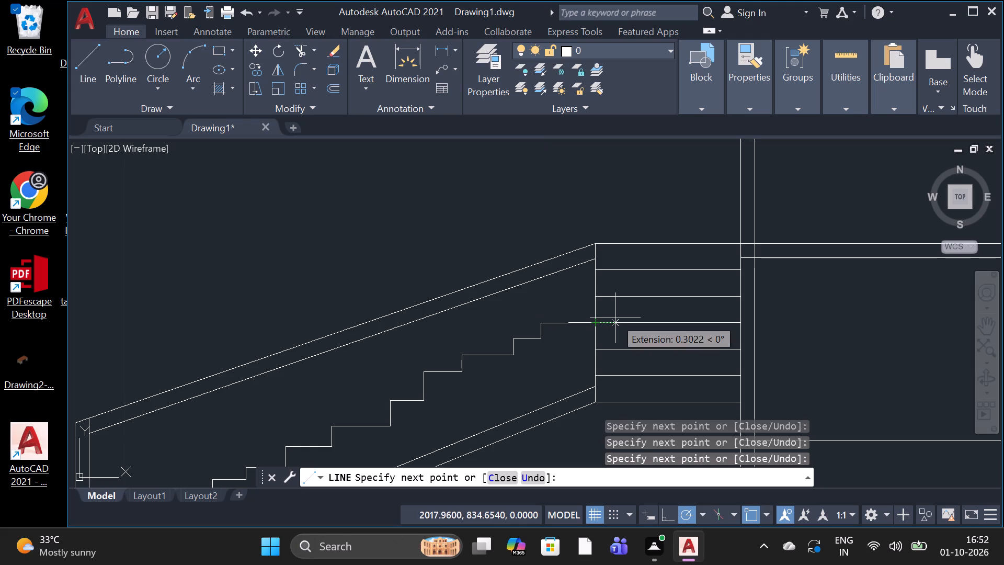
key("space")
Examine the stepped line between the sloped pairs and the staircase's fit within the elevation.
scroll(566, 348, "down", 3)
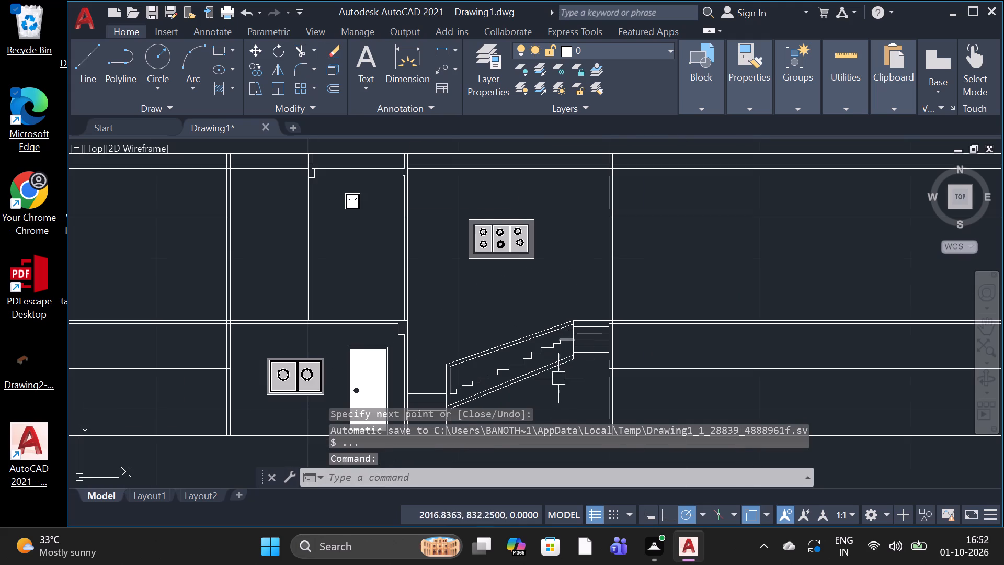
scroll(547, 382, "up", 2)
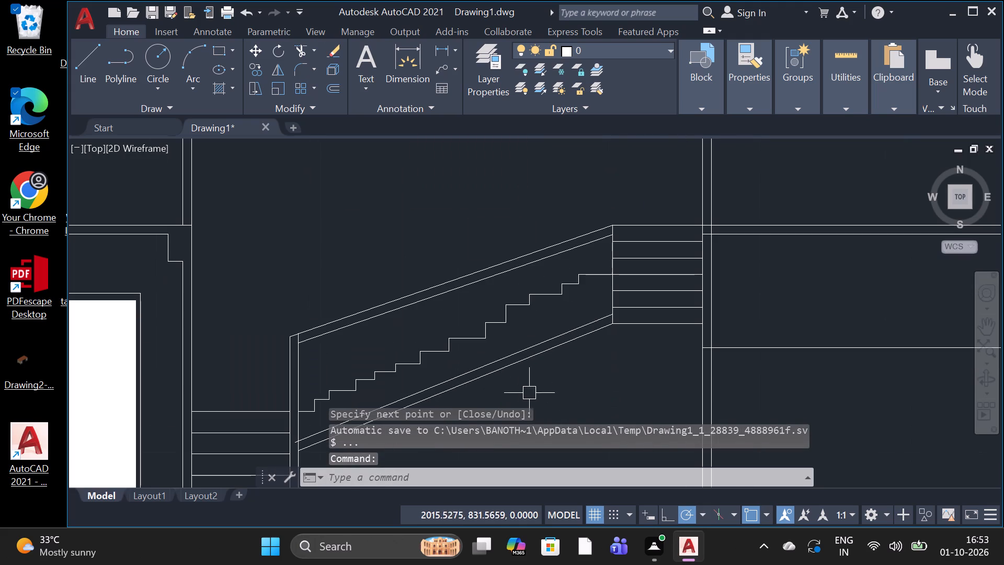
scroll(519, 378, "down", 4)
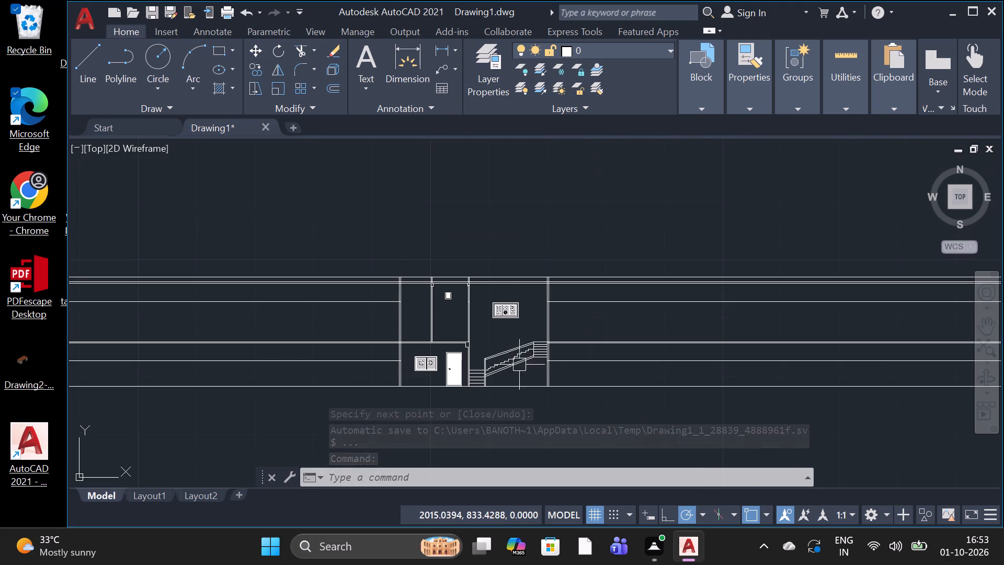
scroll(519, 381, "up", 3)
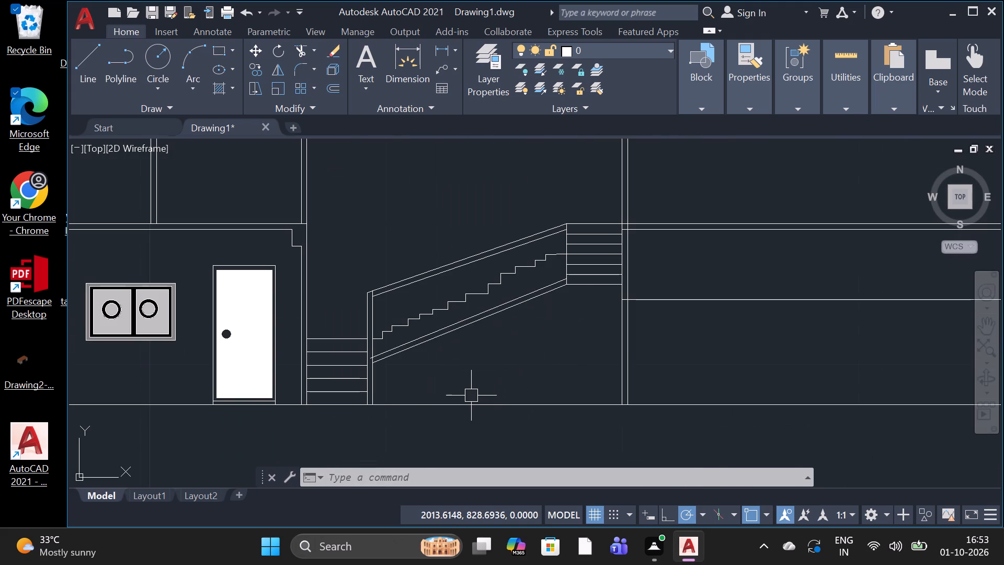
scroll(471, 395, "down", 1)
scroll(477, 422, "up", 2)
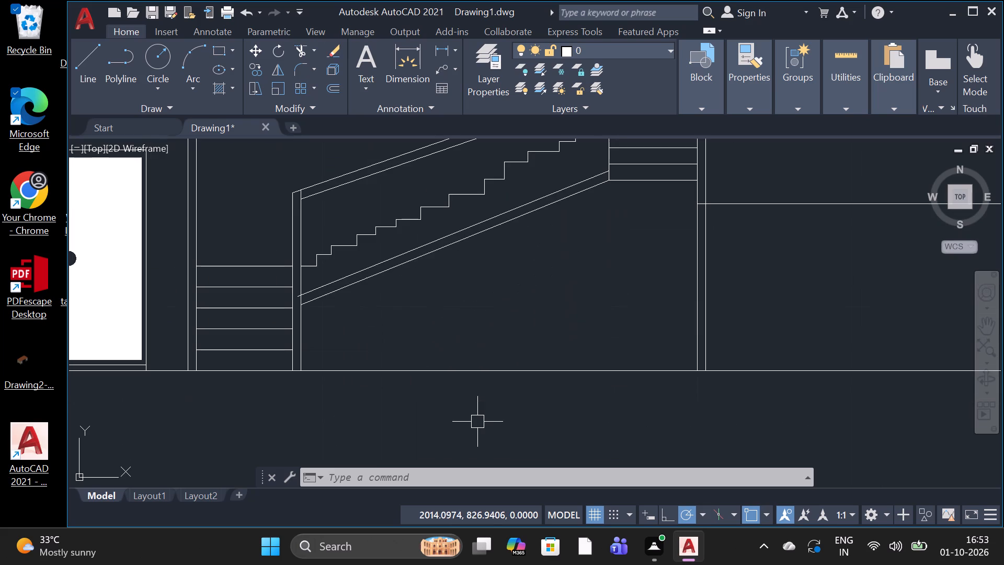
scroll(477, 422, "down", 1)
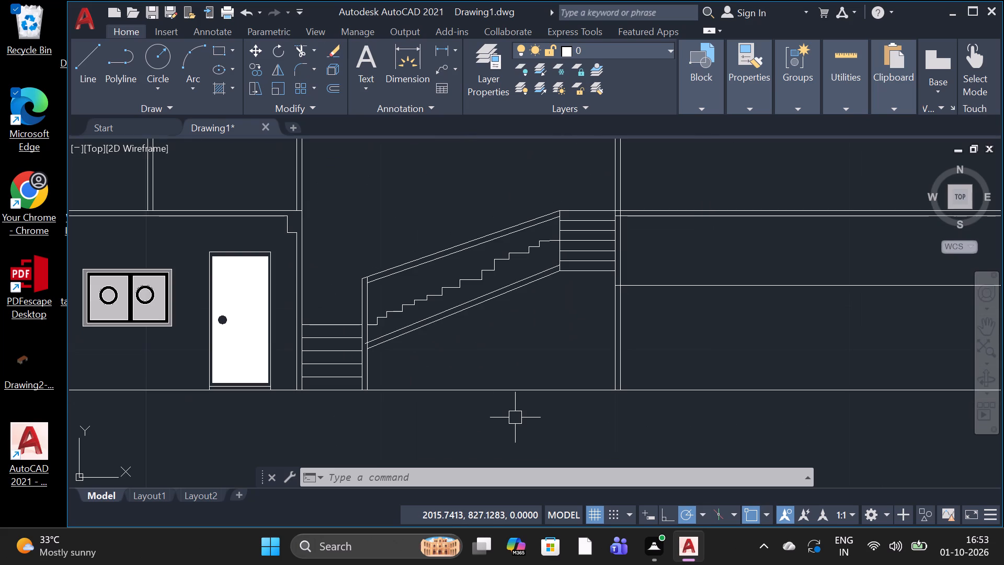
scroll(515, 417, "down", 1)
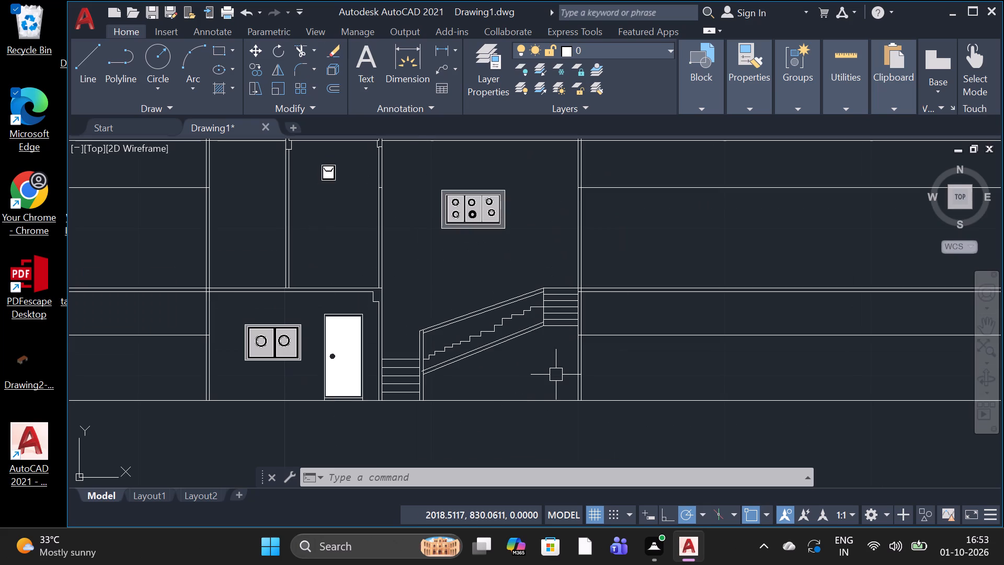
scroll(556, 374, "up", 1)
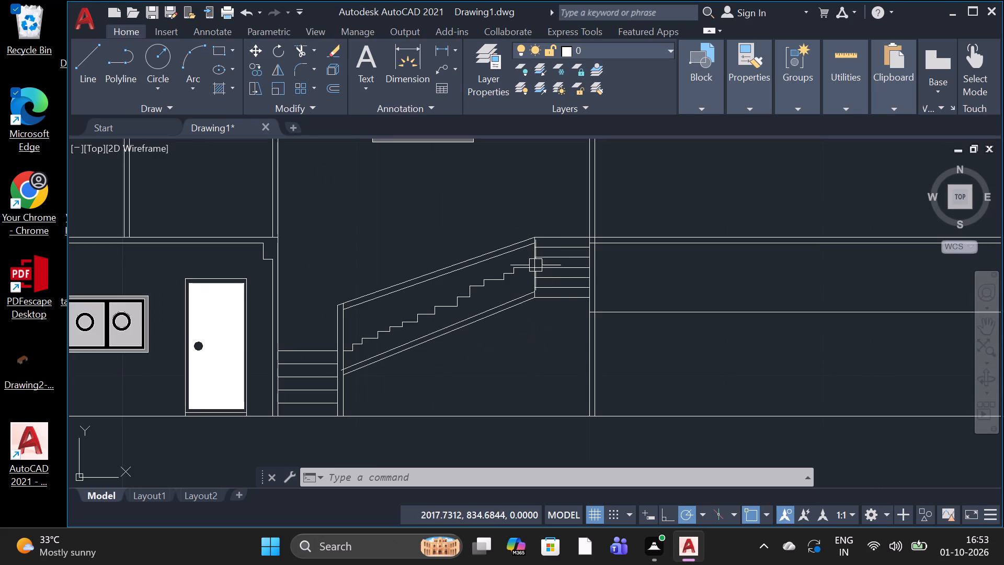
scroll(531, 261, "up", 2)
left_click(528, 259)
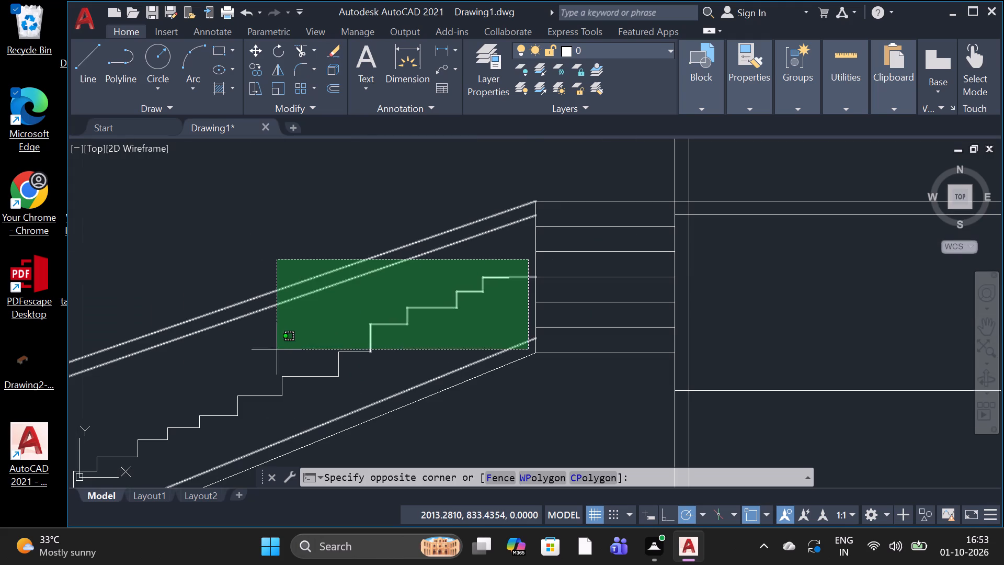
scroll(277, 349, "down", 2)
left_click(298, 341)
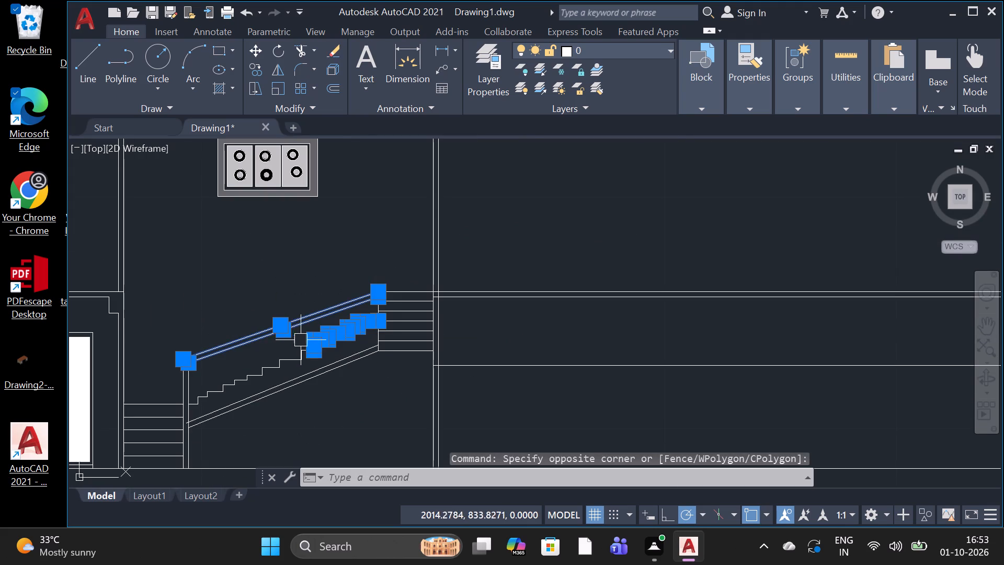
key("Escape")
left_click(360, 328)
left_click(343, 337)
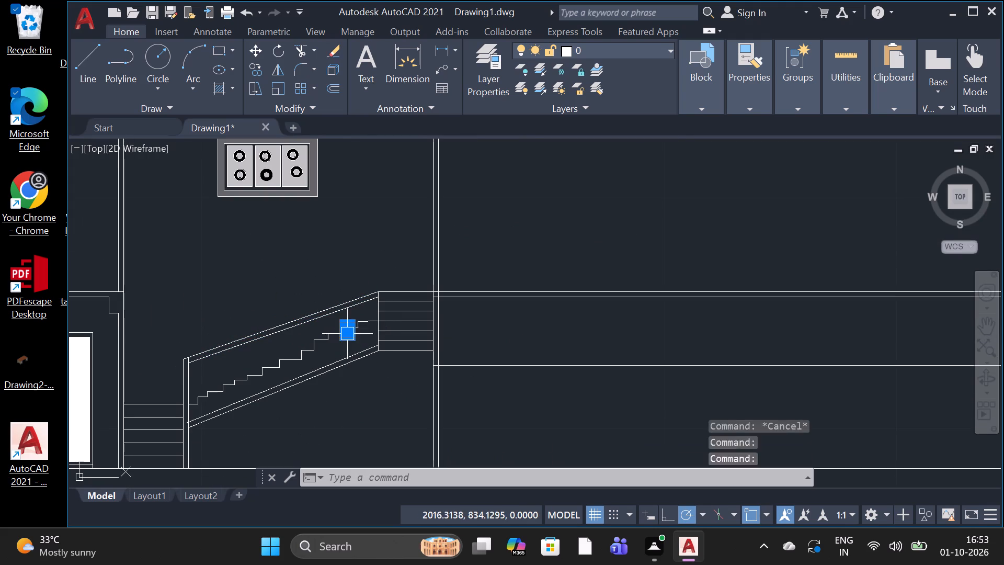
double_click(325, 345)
Erase two adjoining risers and their treads from the middle of the stepped line.
scroll(266, 387, "up", 3)
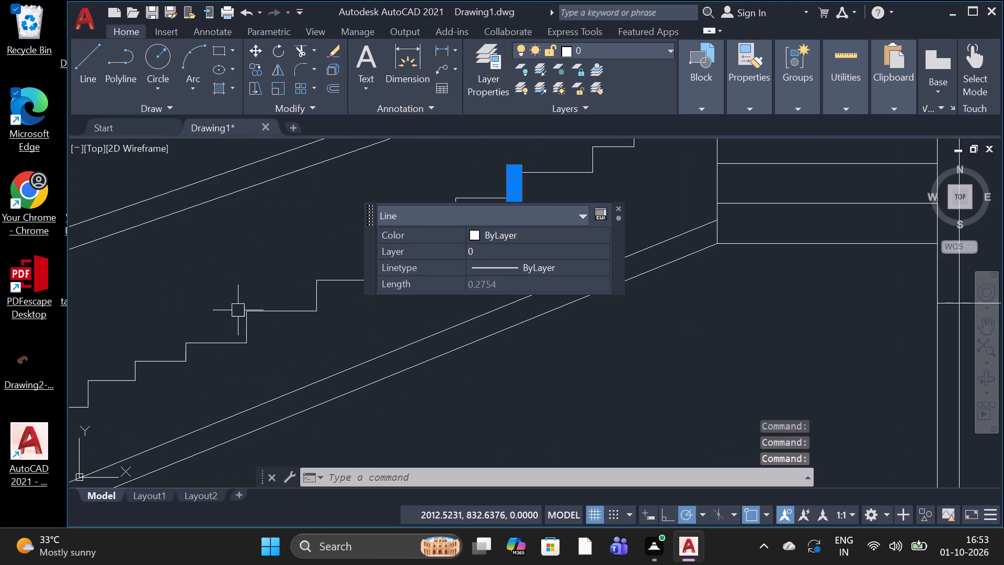
left_click(303, 257)
left_click(144, 358)
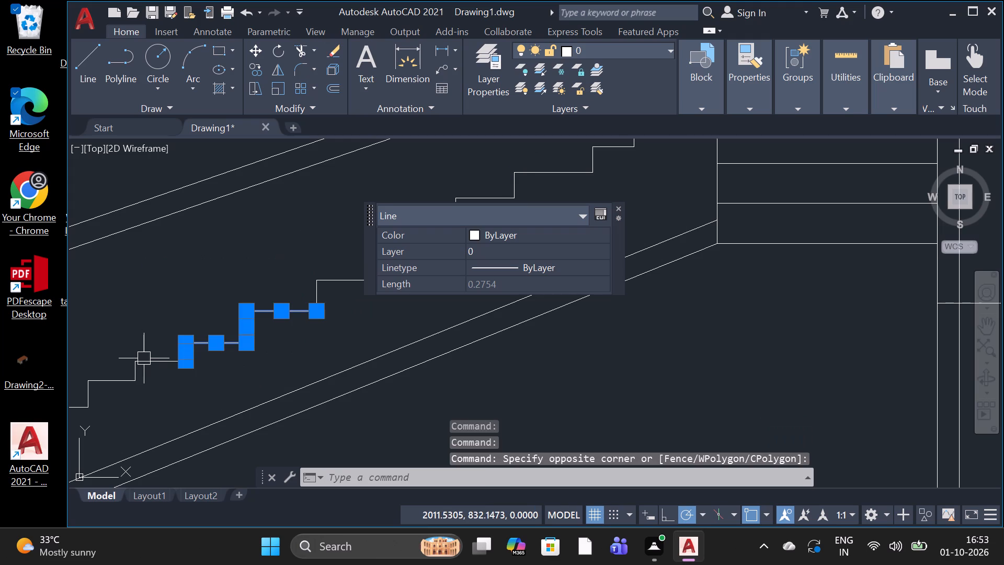
key("Delete")
Erase the upper part of the stepped line, from the tread at the landing's edge down to the last tread above the gap.
scroll(388, 281, "down", 2)
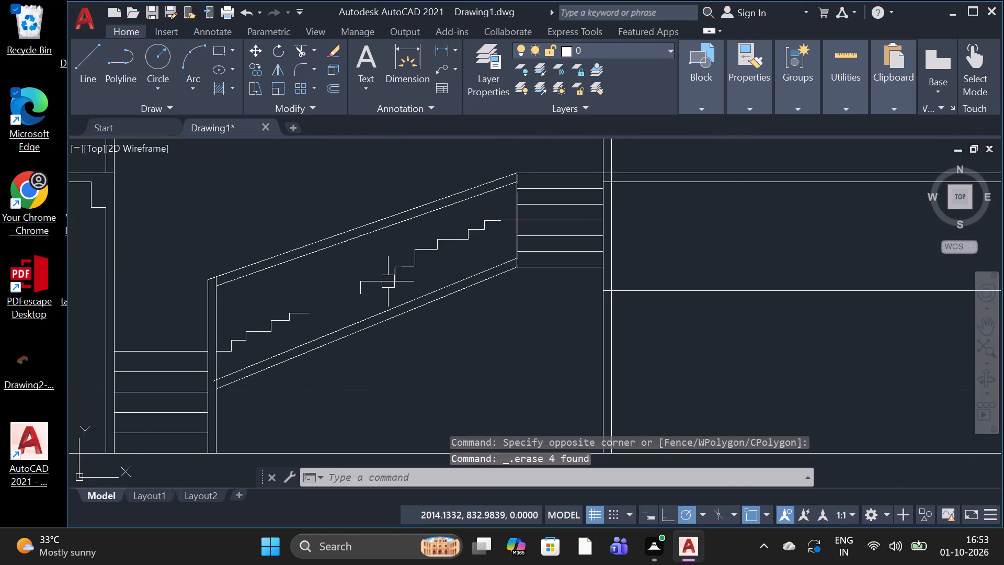
scroll(493, 218, "up", 3)
left_click(522, 203)
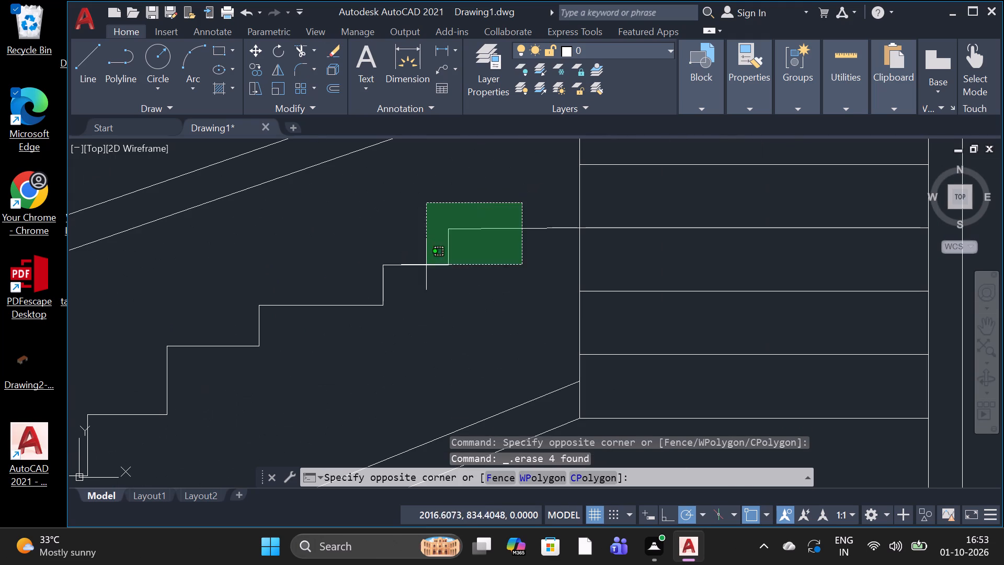
left_click(223, 374)
key("Delete")
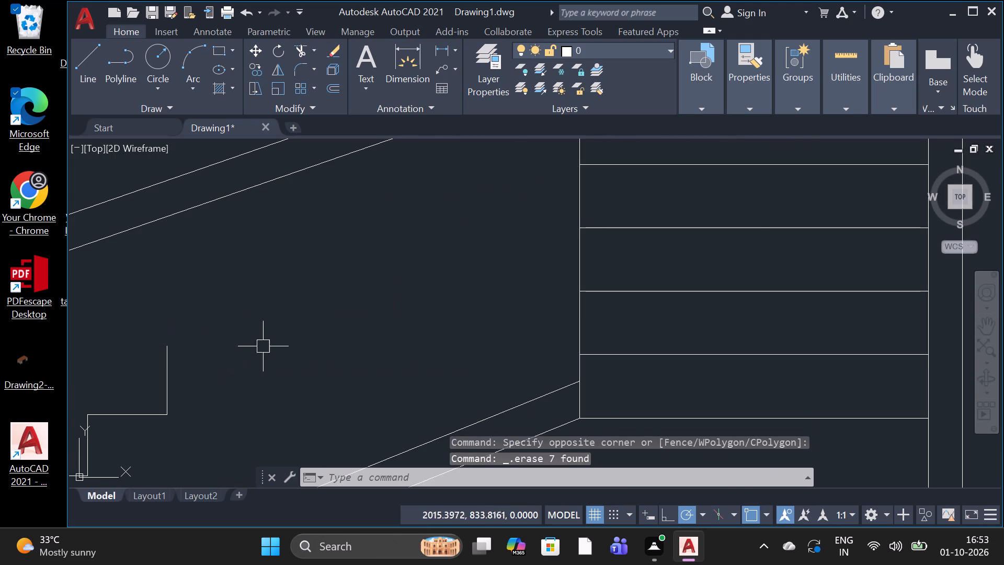
scroll(404, 282, "down", 4)
scroll(375, 313, "up", 3)
left_click_drag(403, 207, 349, 207)
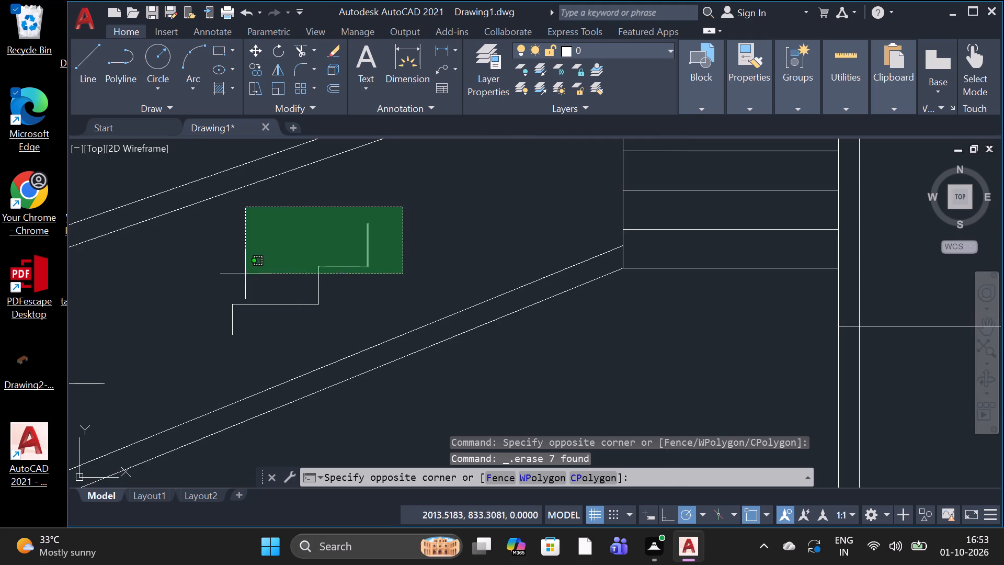
left_click(235, 323)
key("Delete")
Erase the detached riser left between the sloped pairs, beyond the stepped line's remaining lower treads.
scroll(249, 308, "down", 3)
left_click(273, 298)
left_click(264, 304)
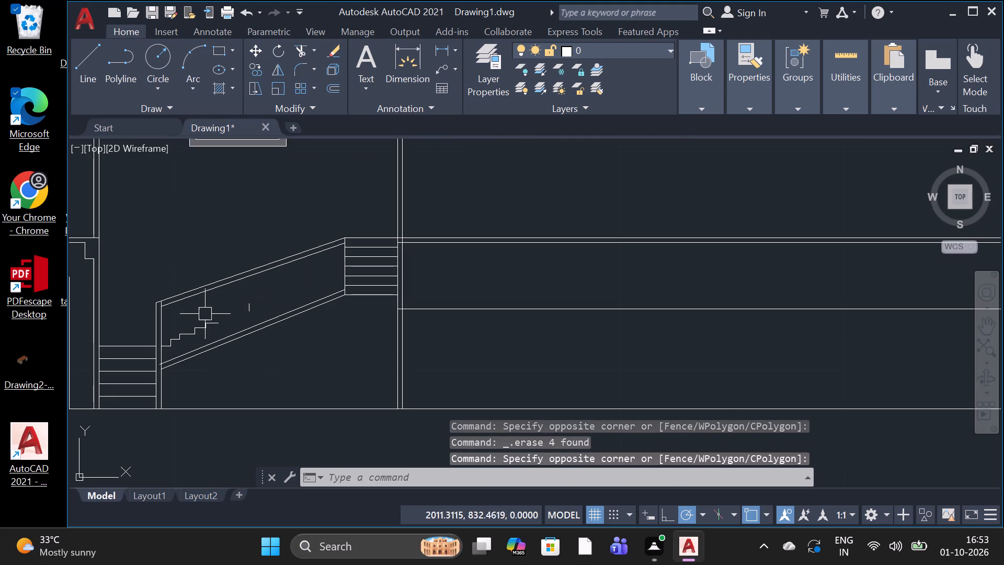
left_click(261, 293)
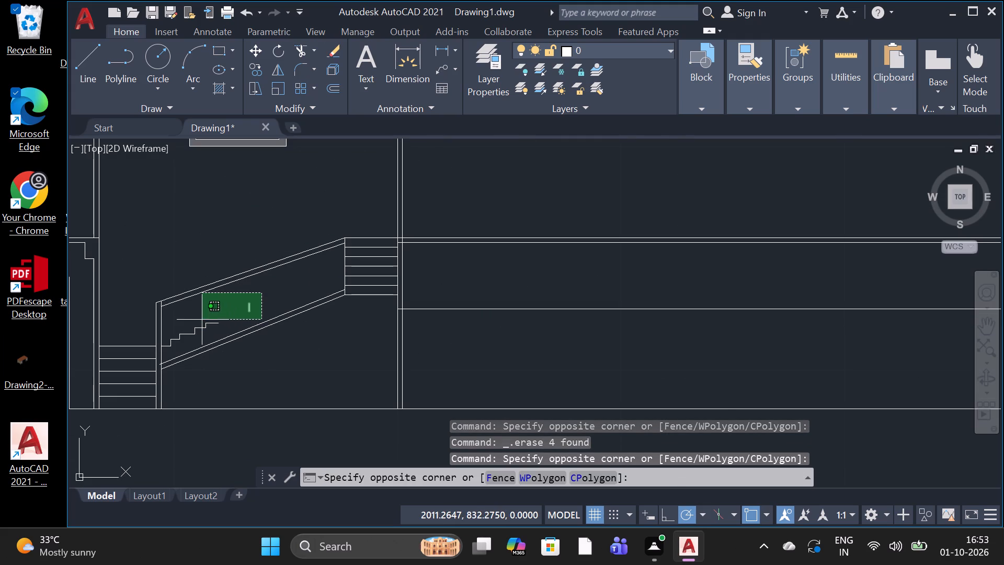
left_click(202, 320)
key("Delete")
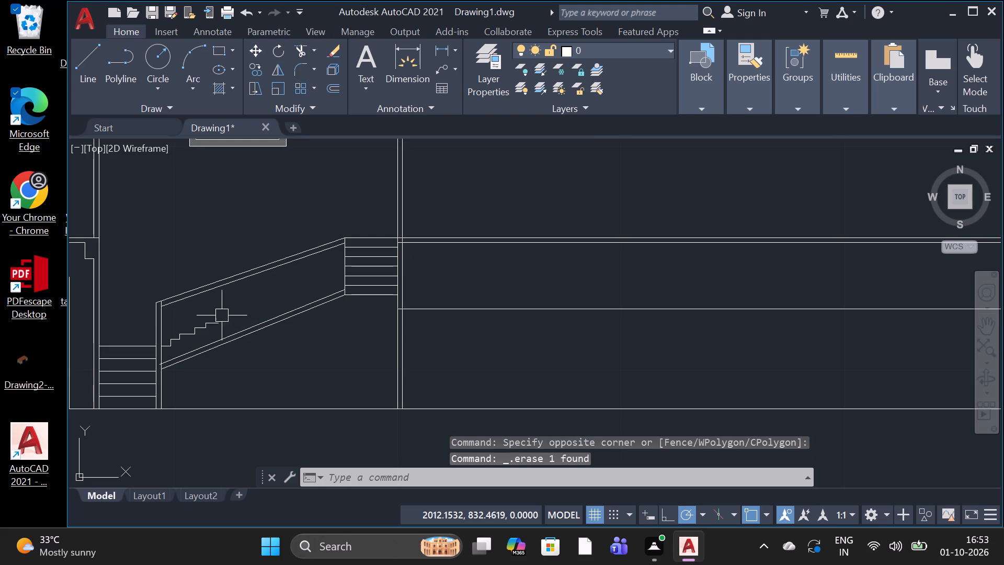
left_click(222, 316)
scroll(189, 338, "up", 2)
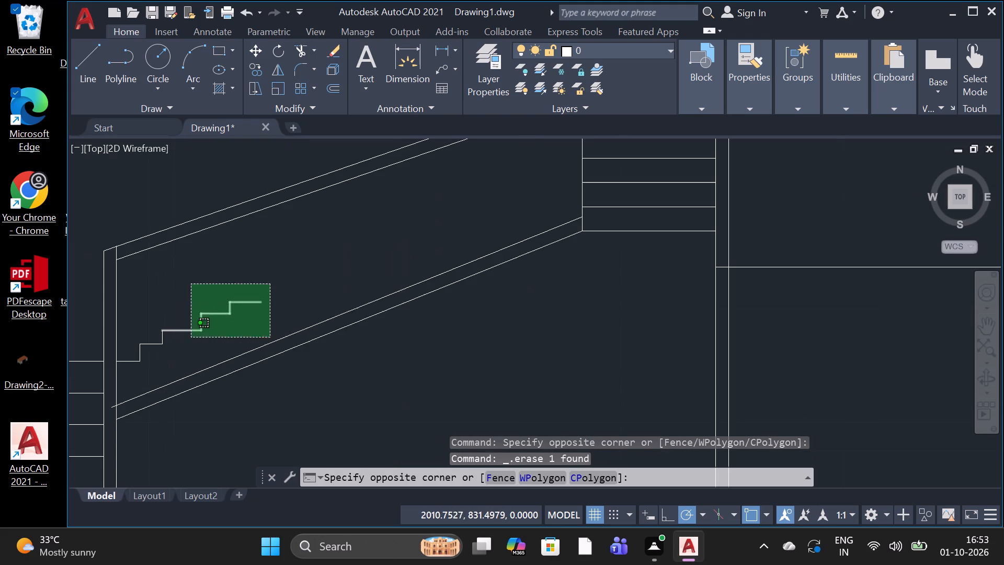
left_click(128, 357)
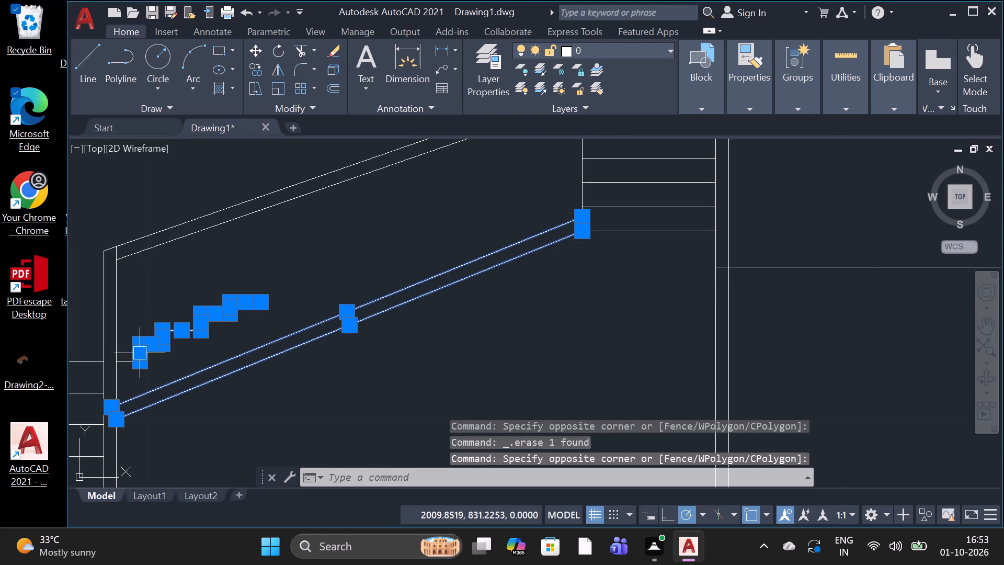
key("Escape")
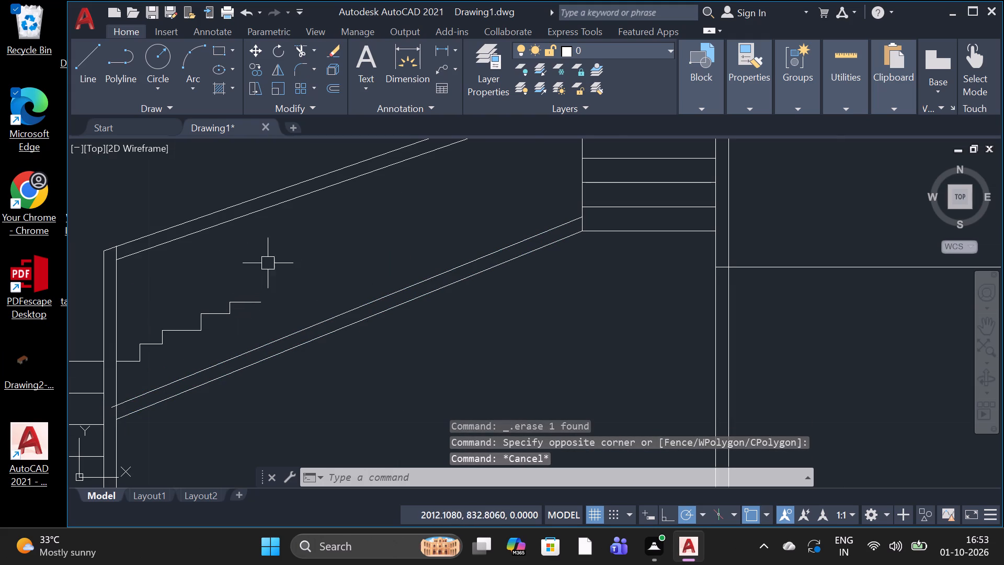
Erase all the remaining lower treads and risers of the stepped line, down to the post at the lower landing.
left_click(268, 262)
left_click(174, 340)
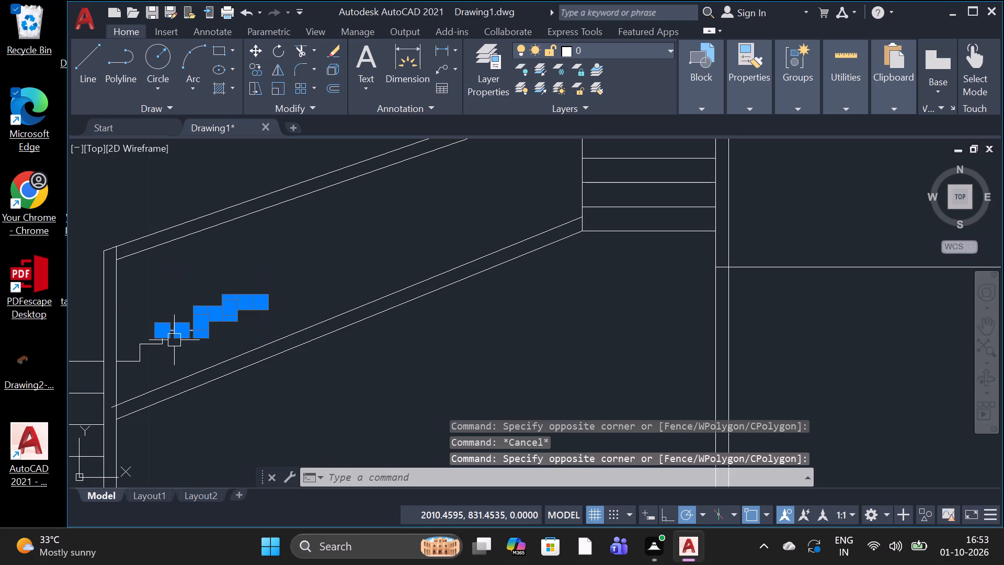
key("Delete")
left_click(218, 323)
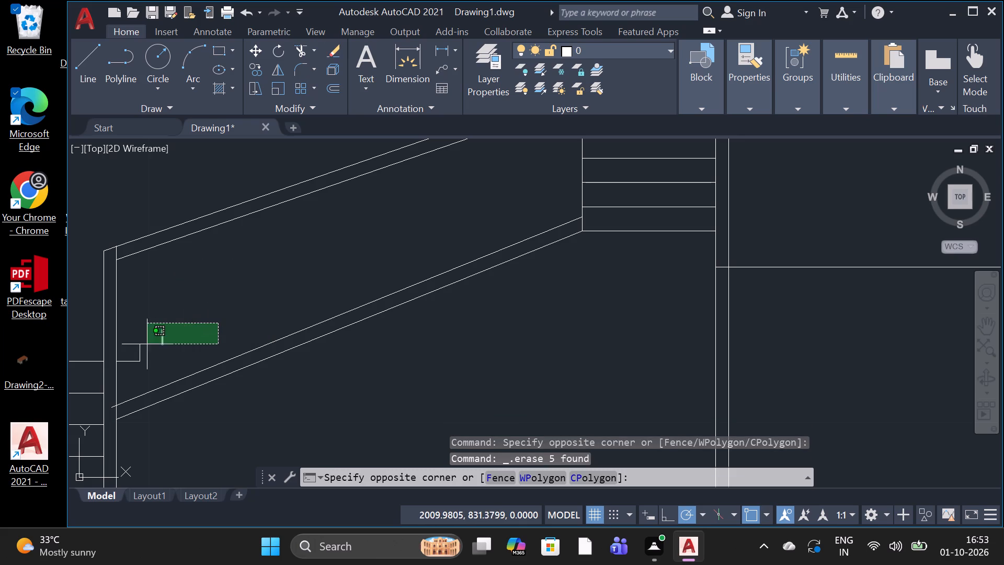
left_click(136, 359)
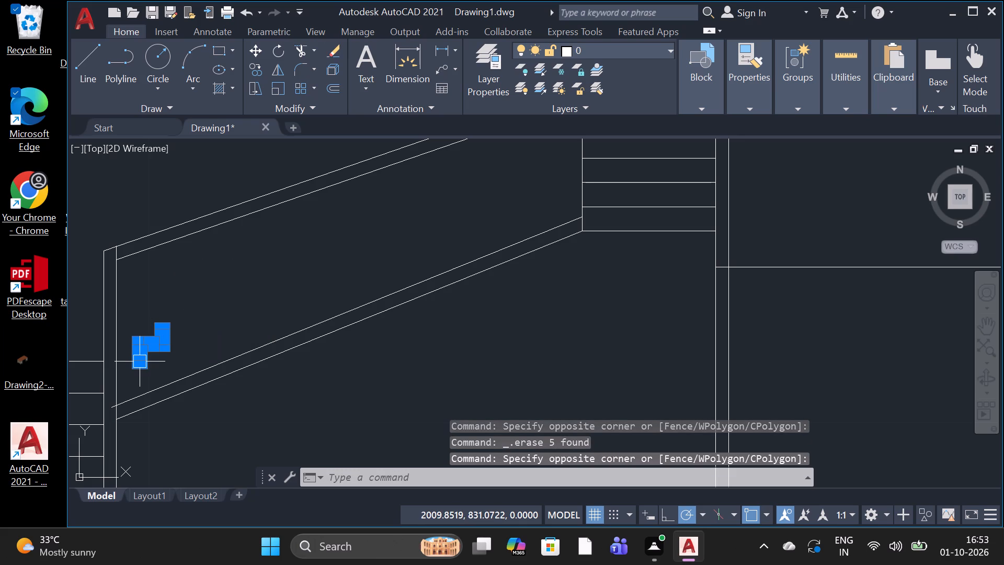
left_click(131, 364)
key("Delete")
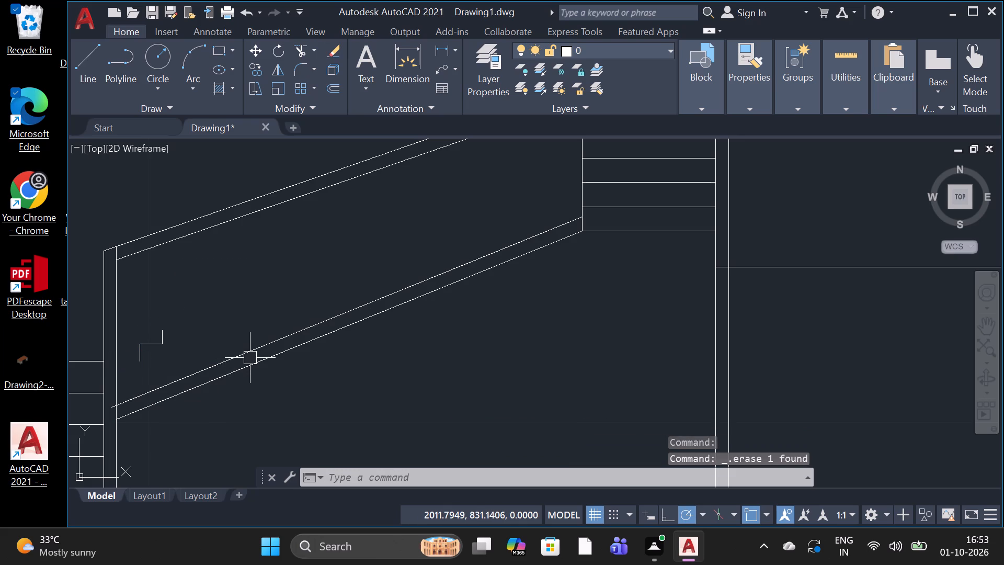
left_click(201, 315)
left_click(136, 360)
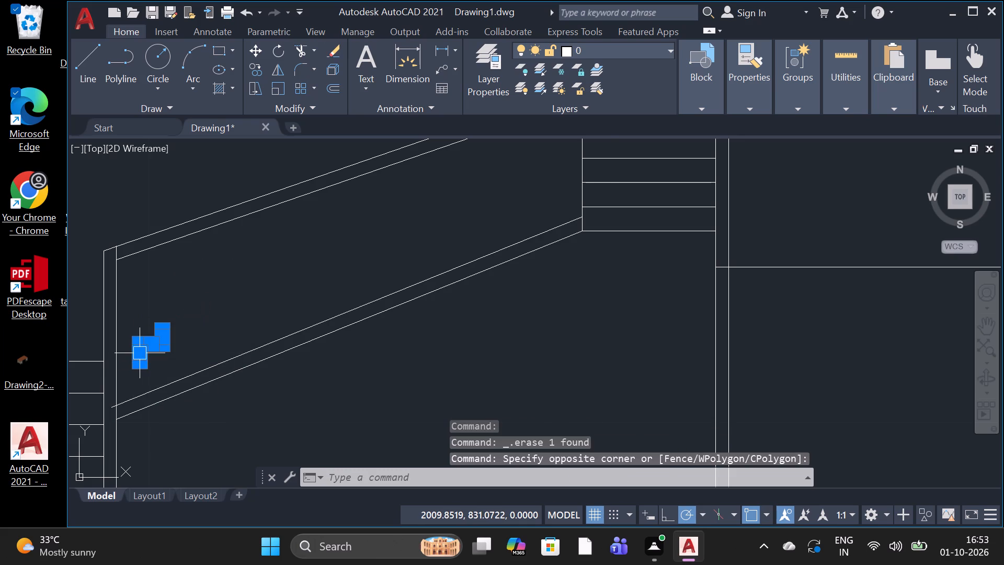
key("Delete")
Start a new stepped line at the lower slope's foot on the post, with risers about 0.5, 0.3 and 0.25, treads about 0.25, 0.5 and 0.5.
left_click(79, 71)
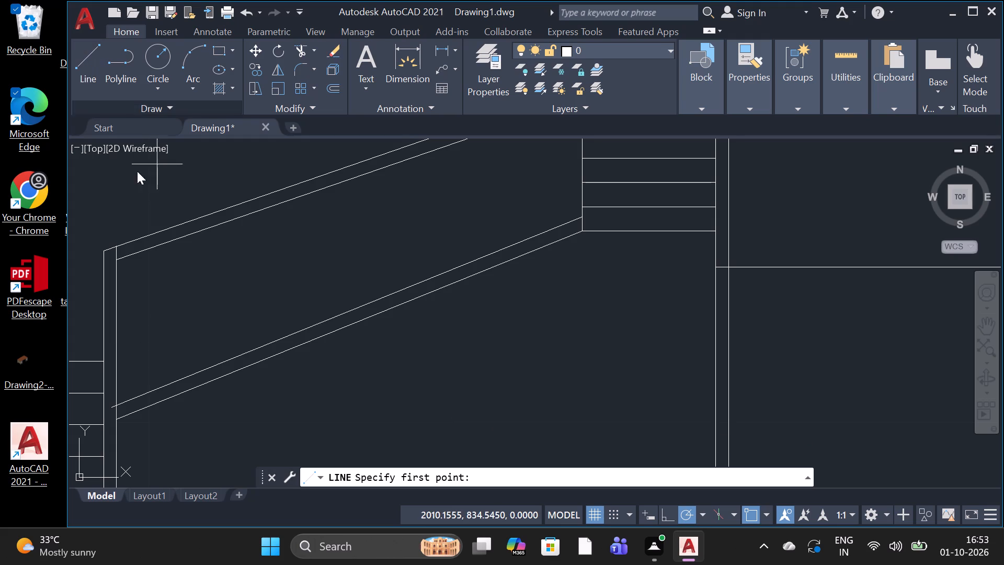
scroll(119, 410, "up", 3)
left_click(116, 403)
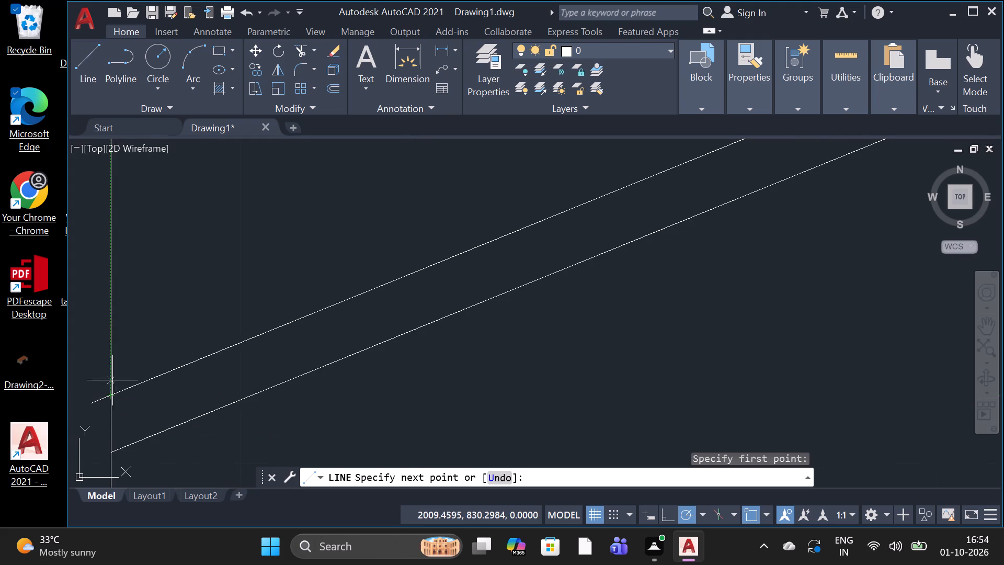
left_click(118, 283)
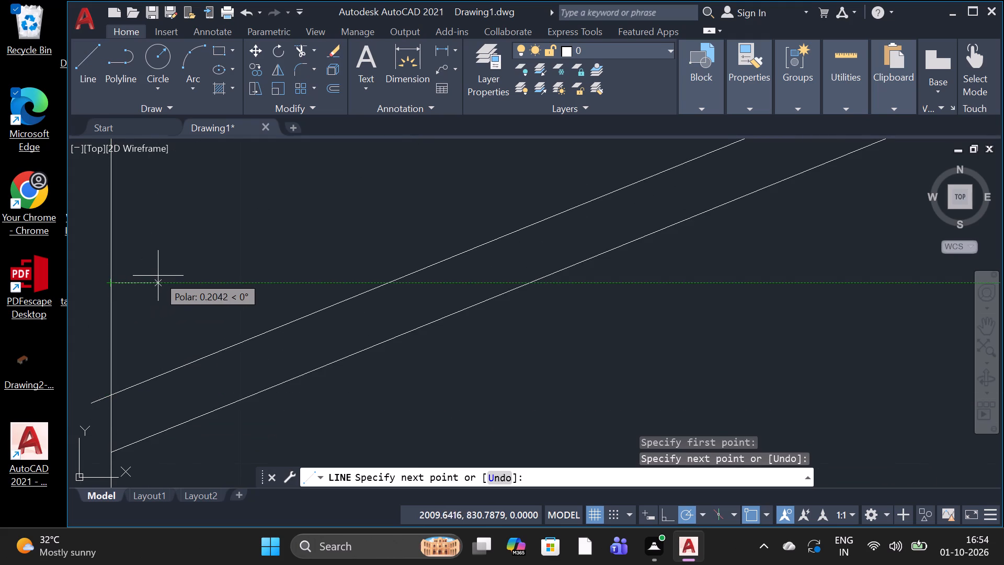
left_click(170, 280)
scroll(170, 282, "down", 2)
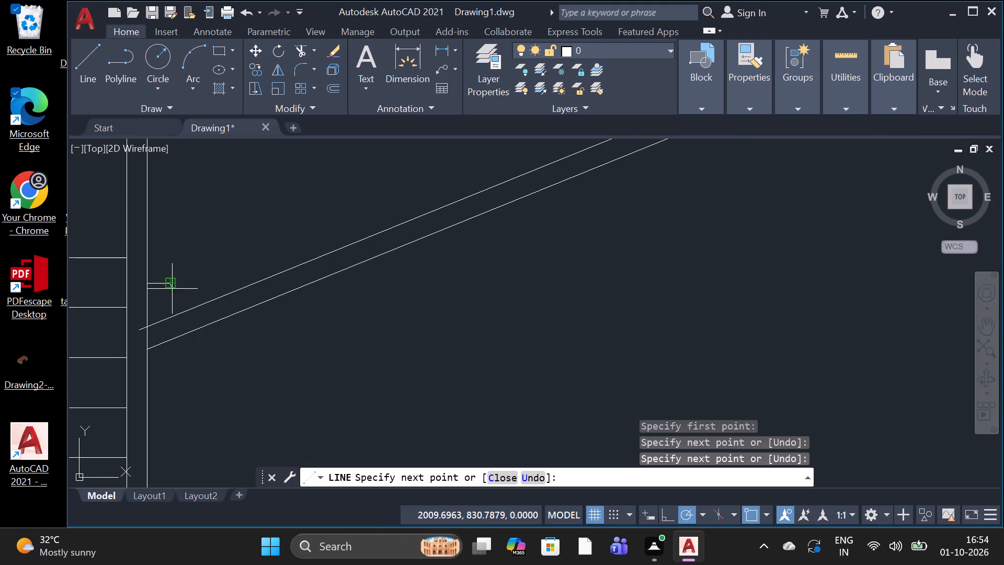
left_click(176, 256)
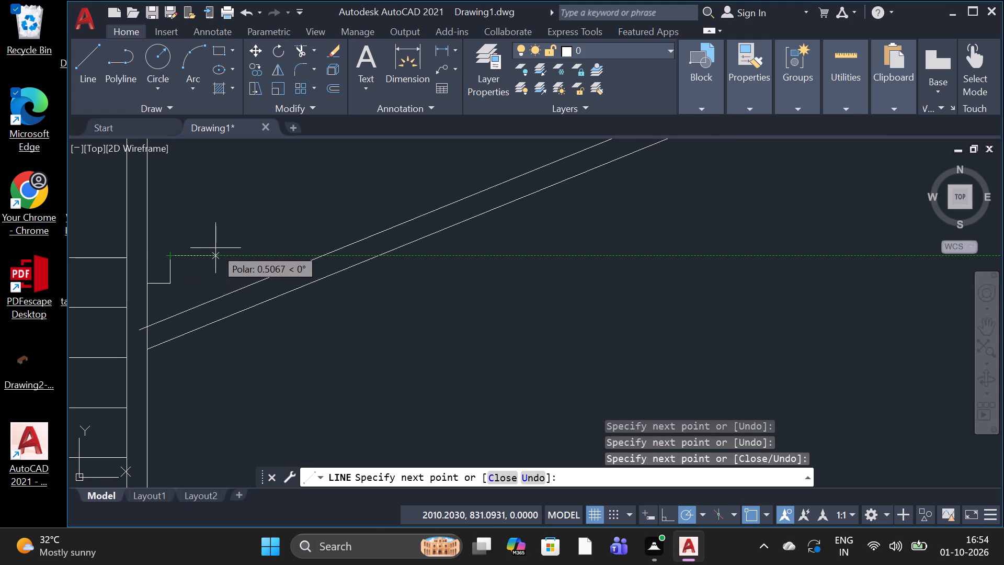
left_click(216, 248)
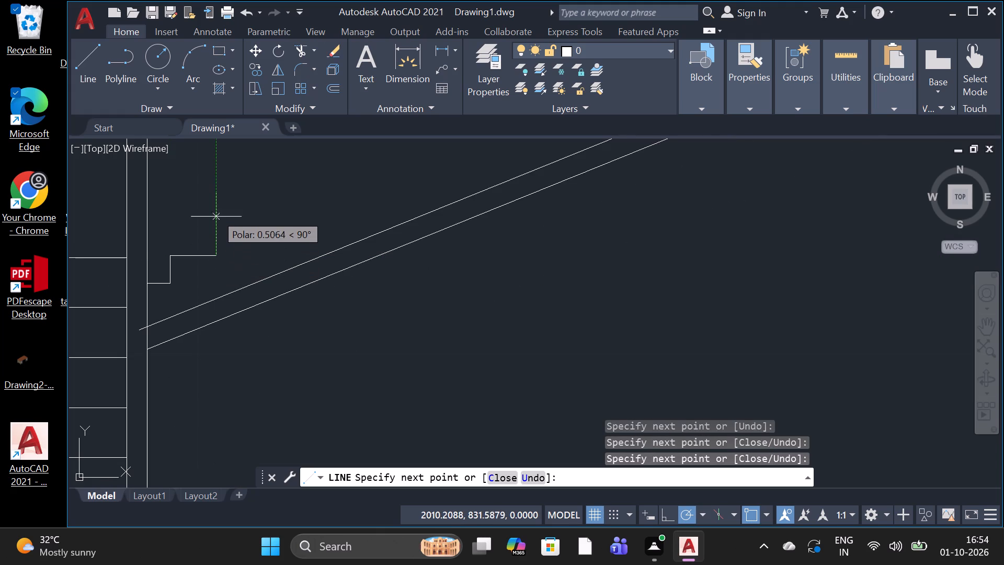
left_click(213, 233)
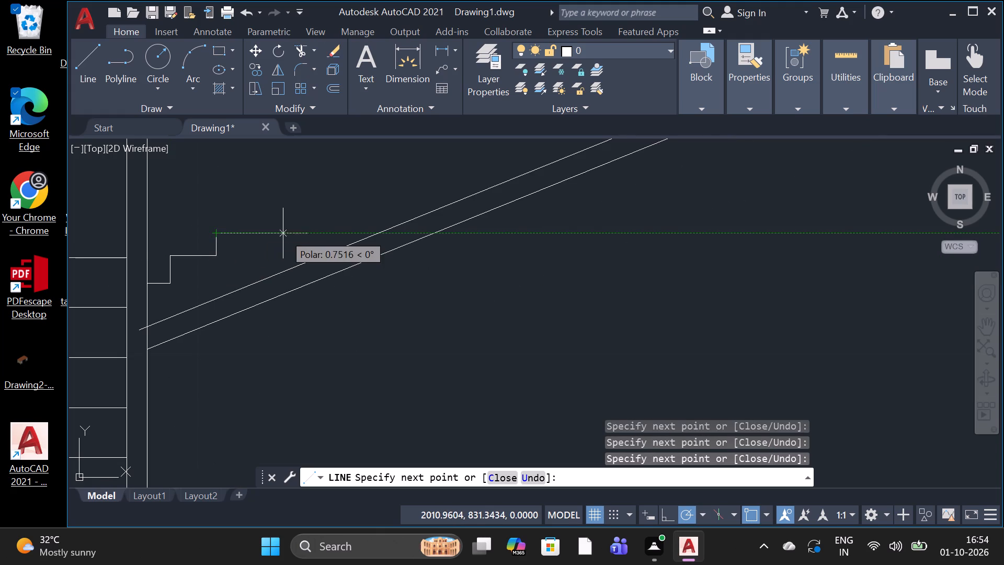
left_click(259, 236)
Continue the stepped line up the slope with five more steps, risers about 0.45 to 0.5 high and treads about 0.9 to 1 long.
scroll(264, 230, "down", 2)
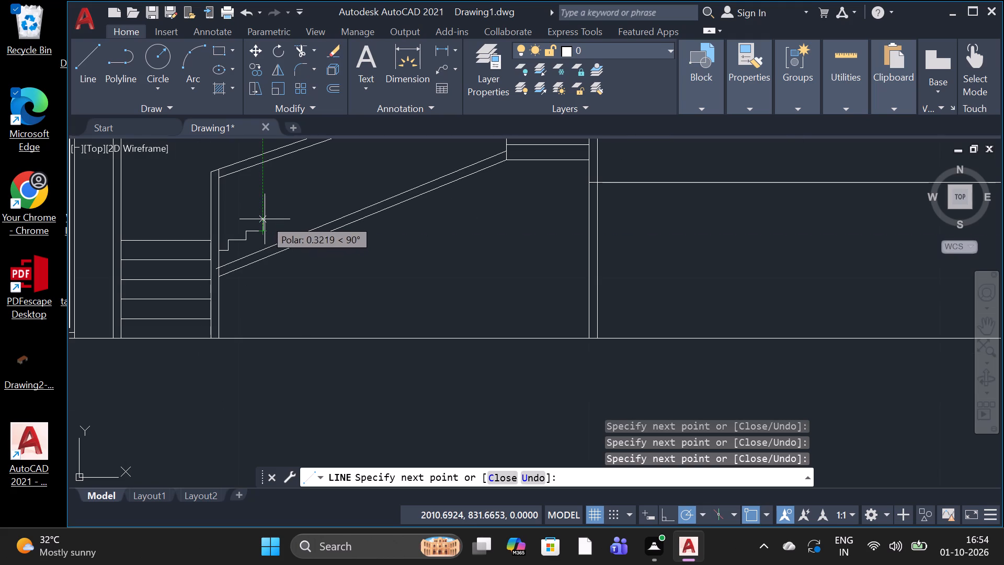
left_click(264, 217)
left_click(293, 219)
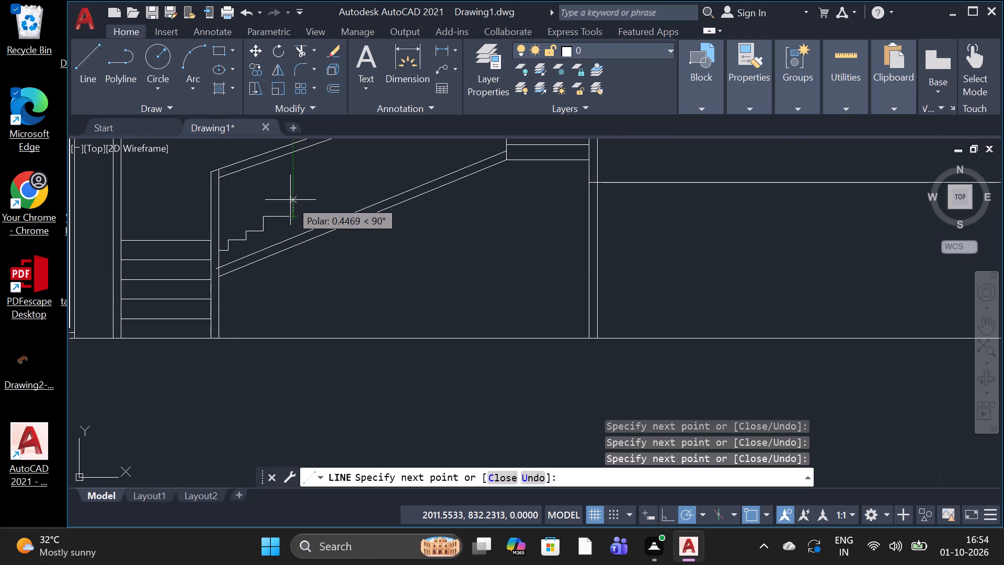
left_click(290, 200)
left_click(326, 194)
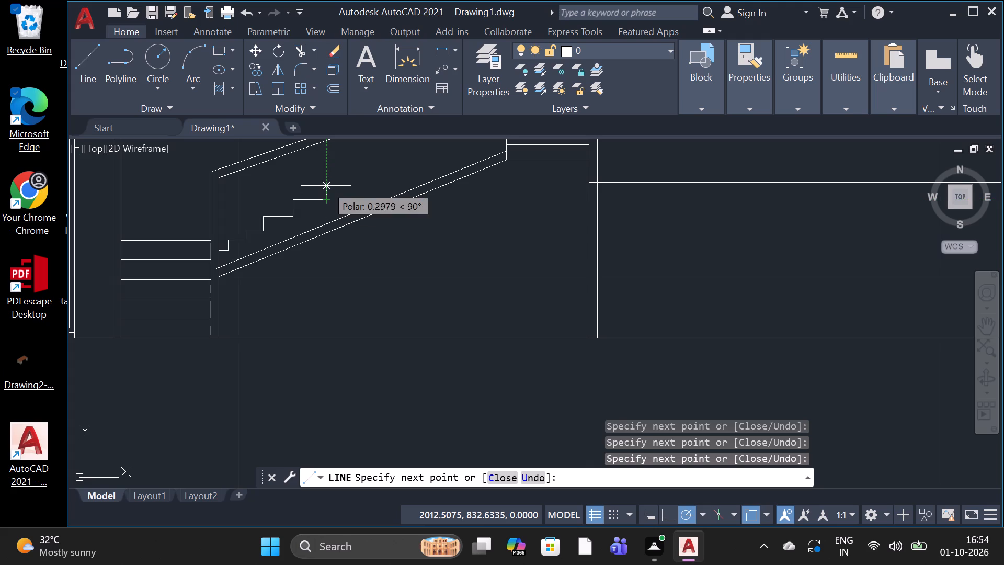
left_click(326, 185)
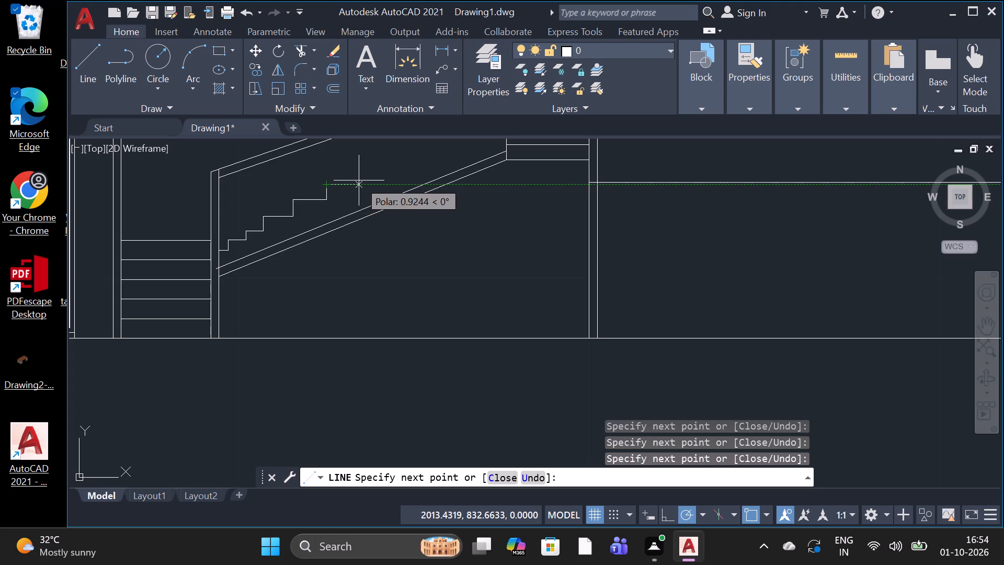
left_click(359, 180)
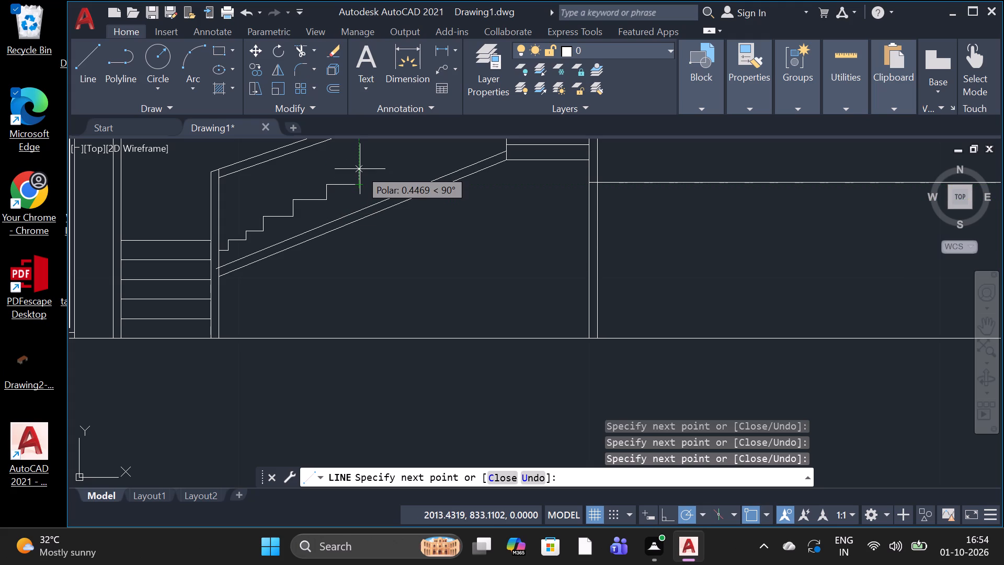
left_click(360, 169)
left_click(390, 163)
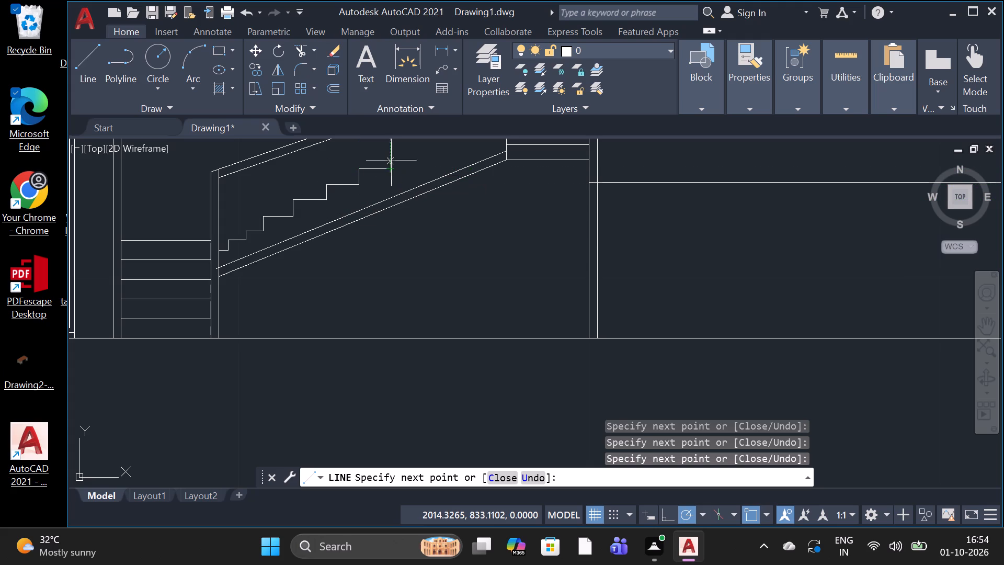
left_click(393, 151)
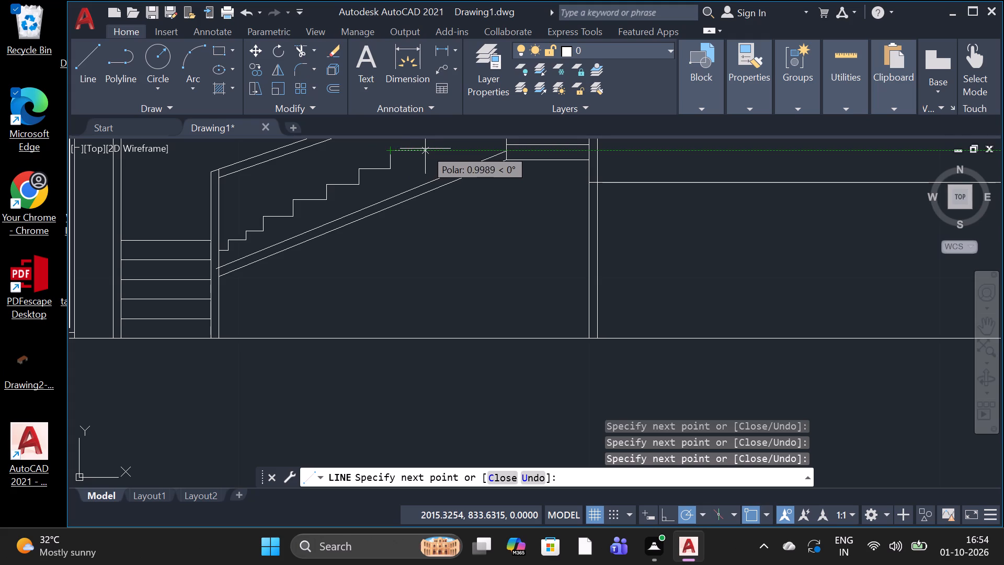
left_click(425, 149)
Finish the stepped line with risers about 0.5, 0.35 and 0.3, treads about 0.8 and 0.5, and a last tread meeting the upper landing's edge.
scroll(426, 148, "down", 3)
scroll(437, 135, "up", 4)
scroll(433, 139, "down", 2)
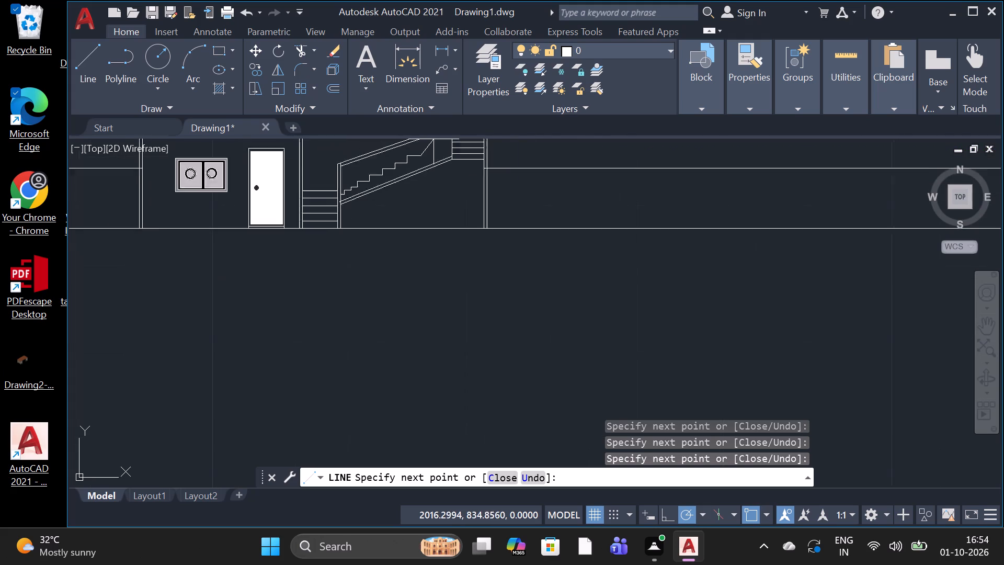
scroll(433, 139, "down", 2)
scroll(437, 141, "up", 7)
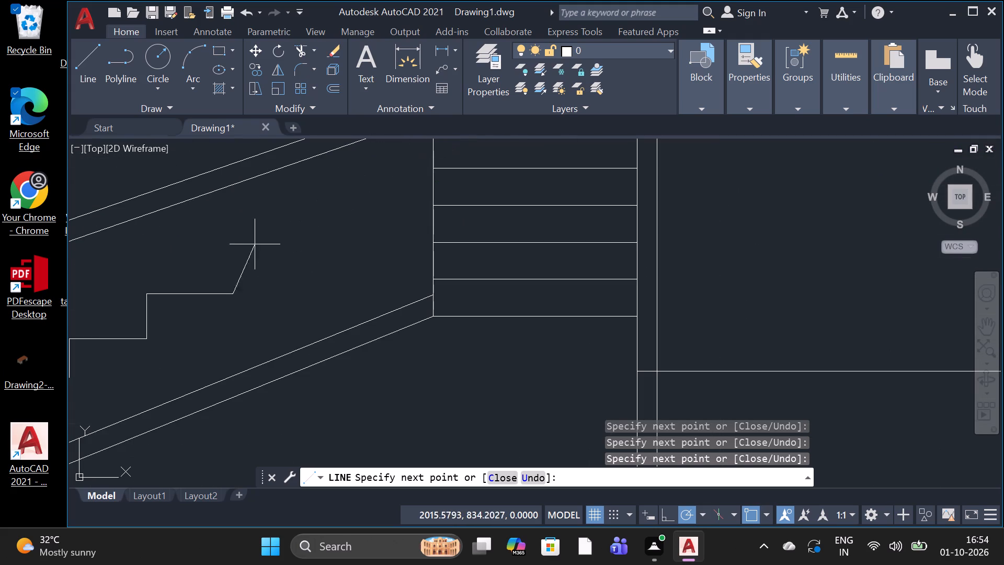
left_click(226, 251)
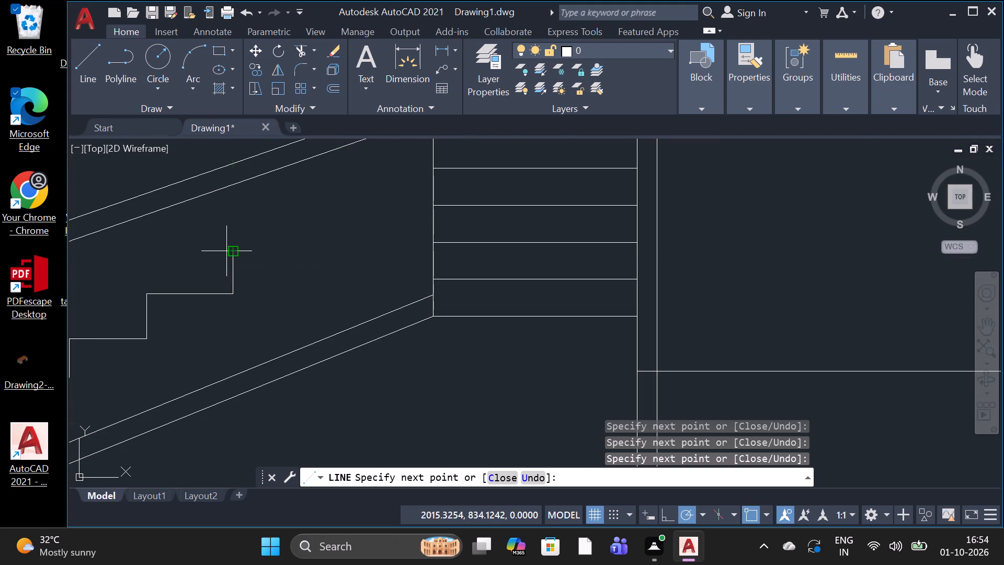
left_click(303, 257)
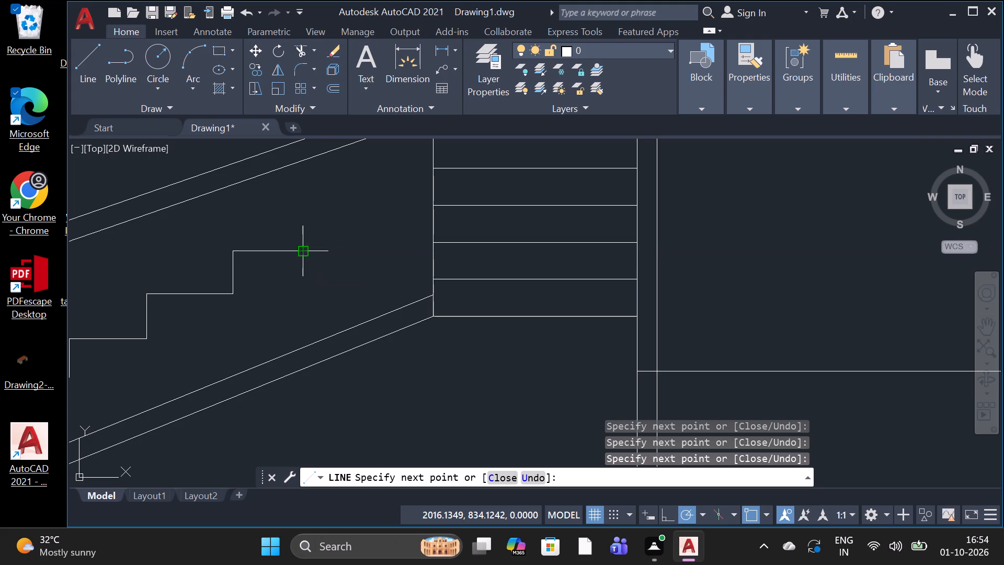
left_click(300, 221)
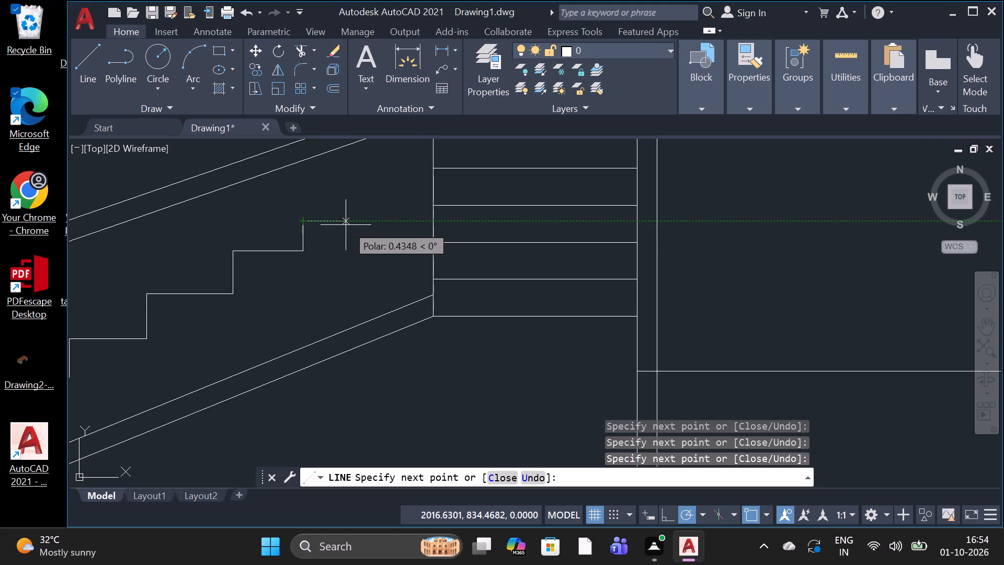
left_click(348, 225)
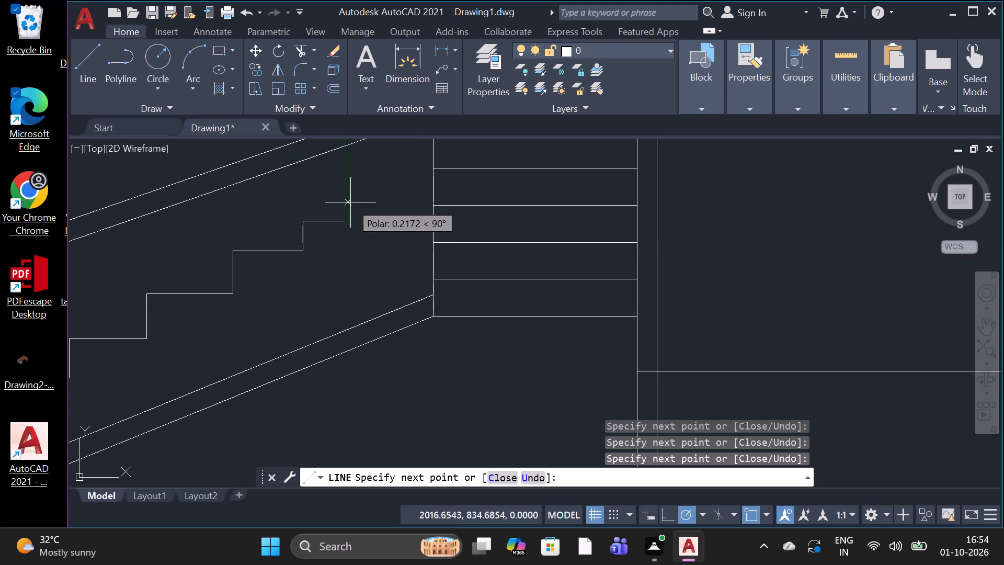
left_click(352, 193)
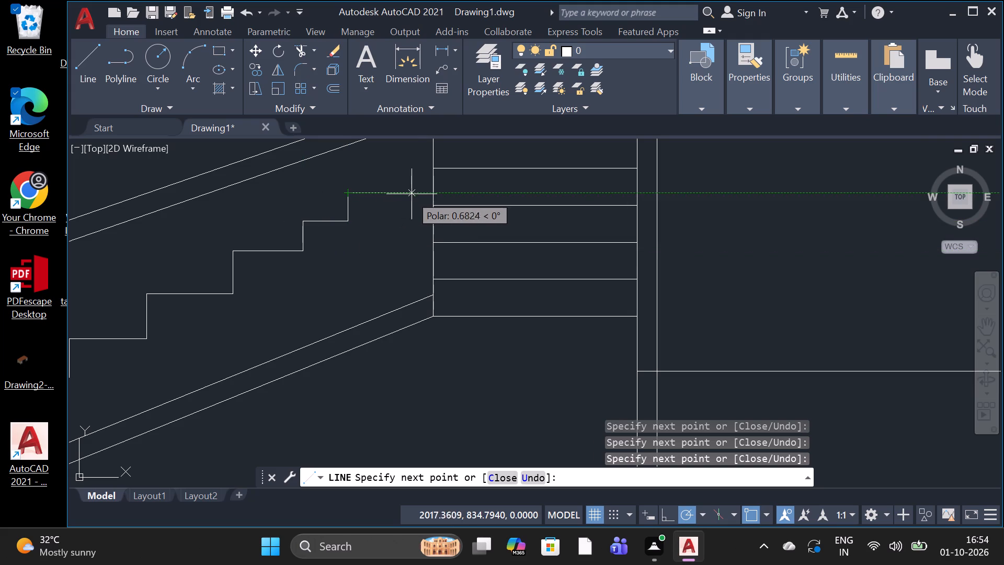
left_click(425, 191)
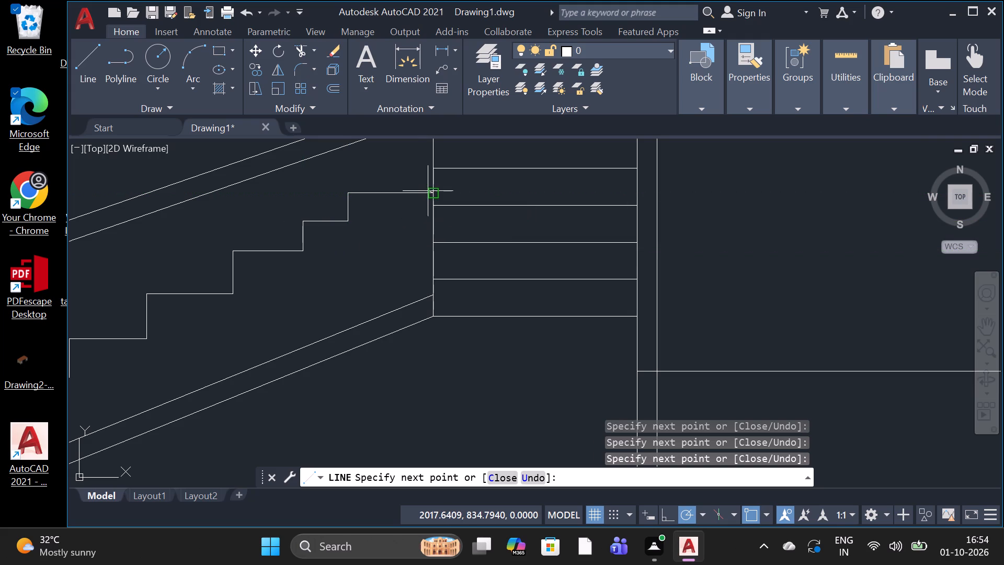
key("space")
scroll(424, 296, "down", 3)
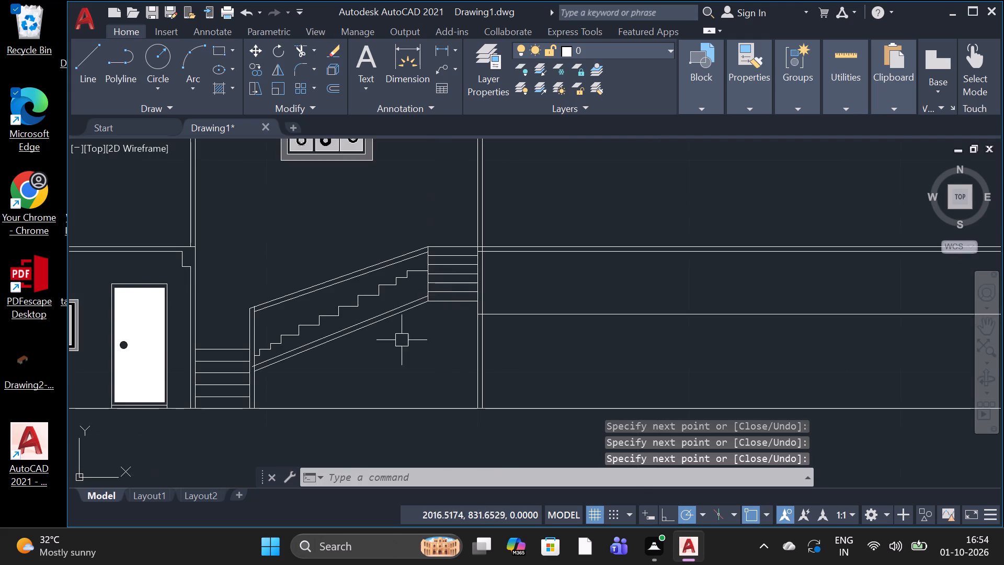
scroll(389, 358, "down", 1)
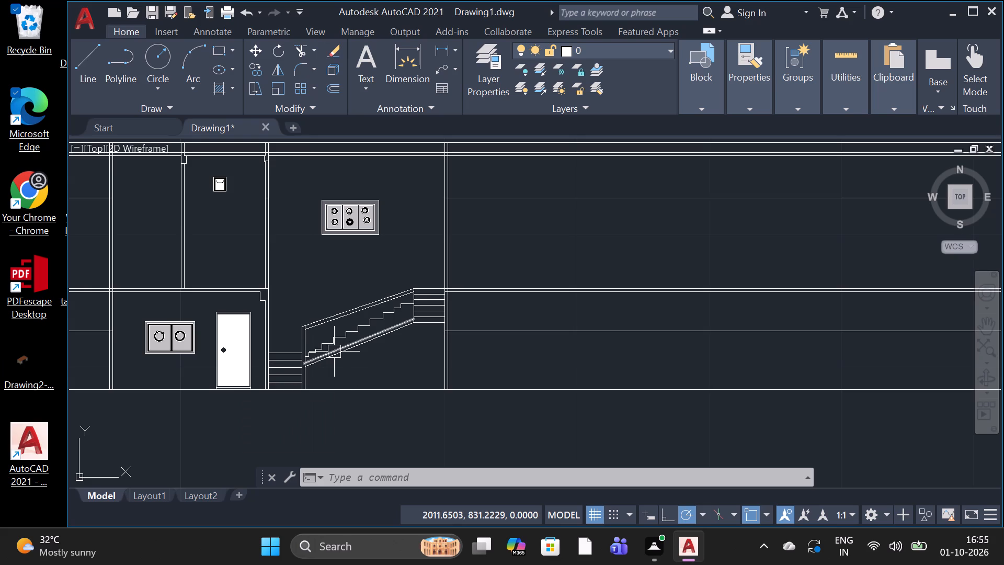
Examine the redrawn stair treads and the overall building elevation.
scroll(435, 390, "up", 1)
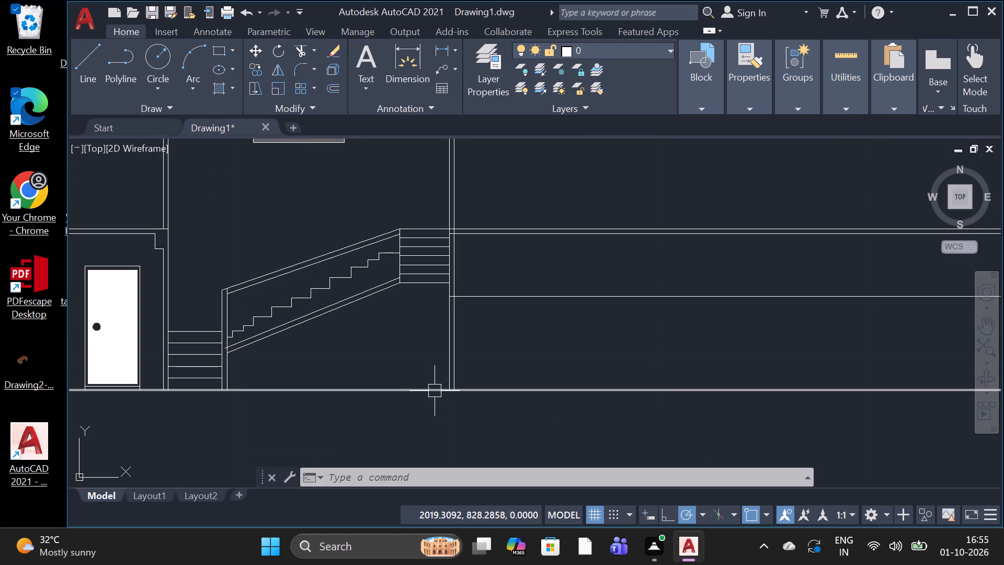
scroll(405, 361, "down", 3)
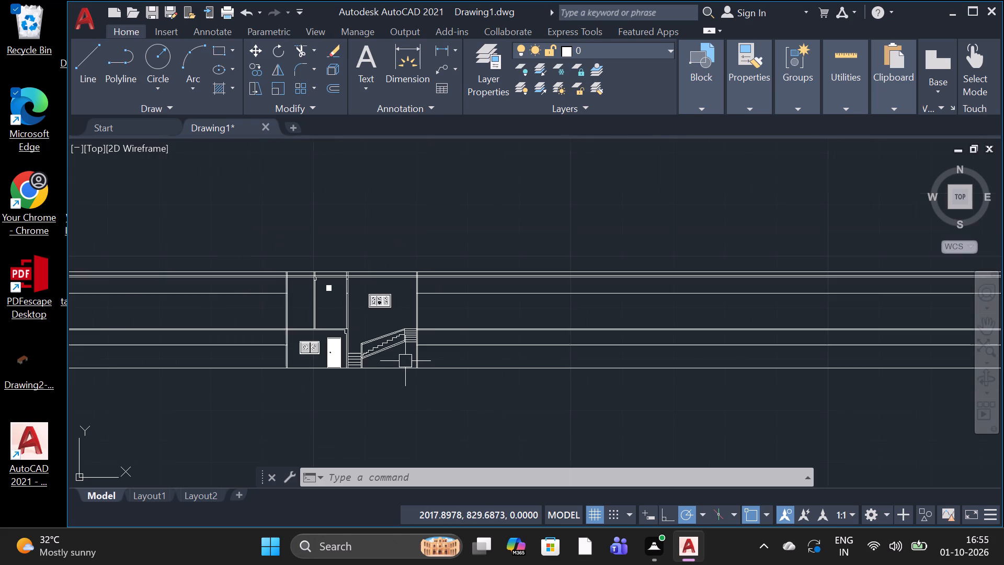
scroll(440, 326, "up", 2)
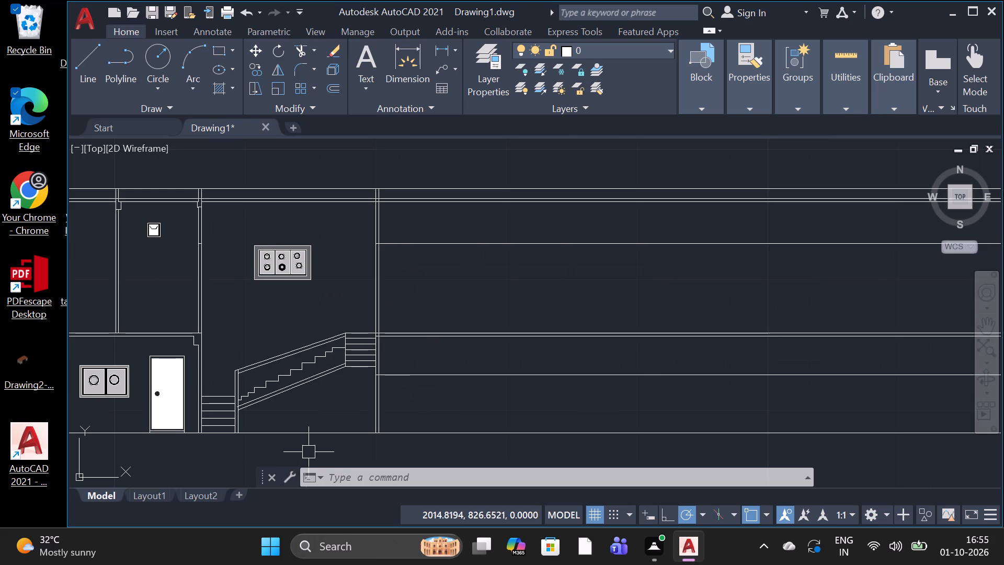
scroll(298, 422, "up", 2)
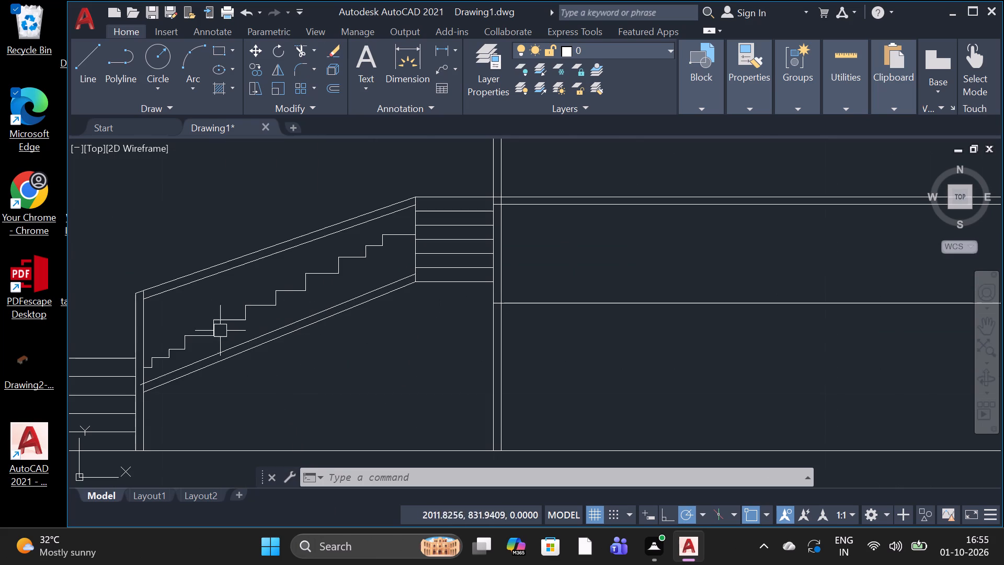
scroll(286, 394, "down", 1)
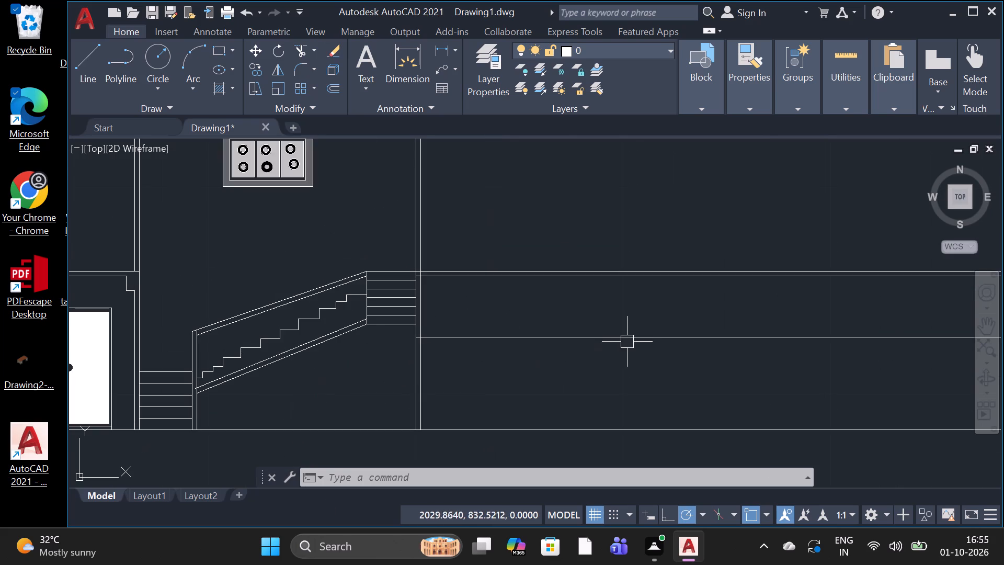
scroll(620, 342, "down", 2)
scroll(564, 346, "up", 1)
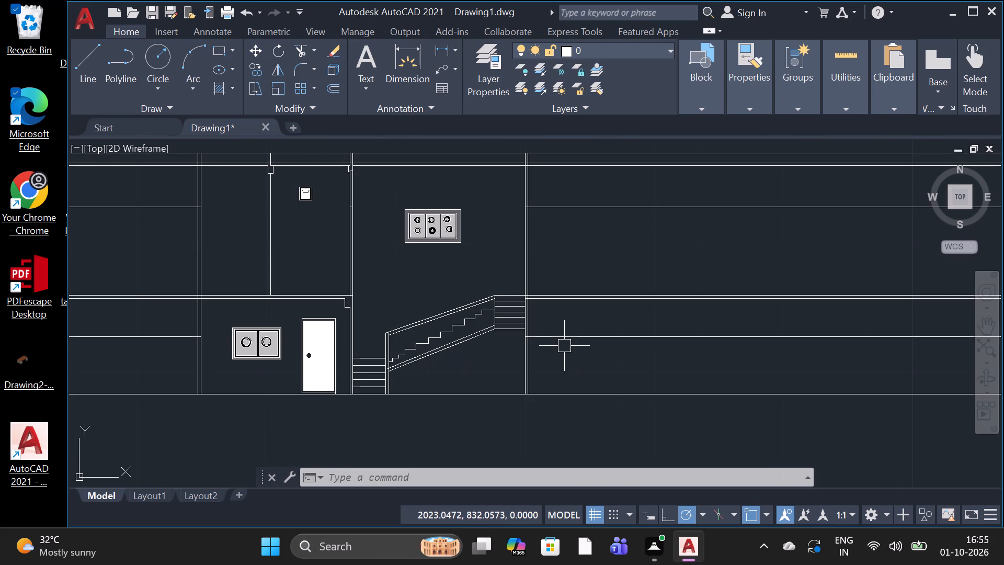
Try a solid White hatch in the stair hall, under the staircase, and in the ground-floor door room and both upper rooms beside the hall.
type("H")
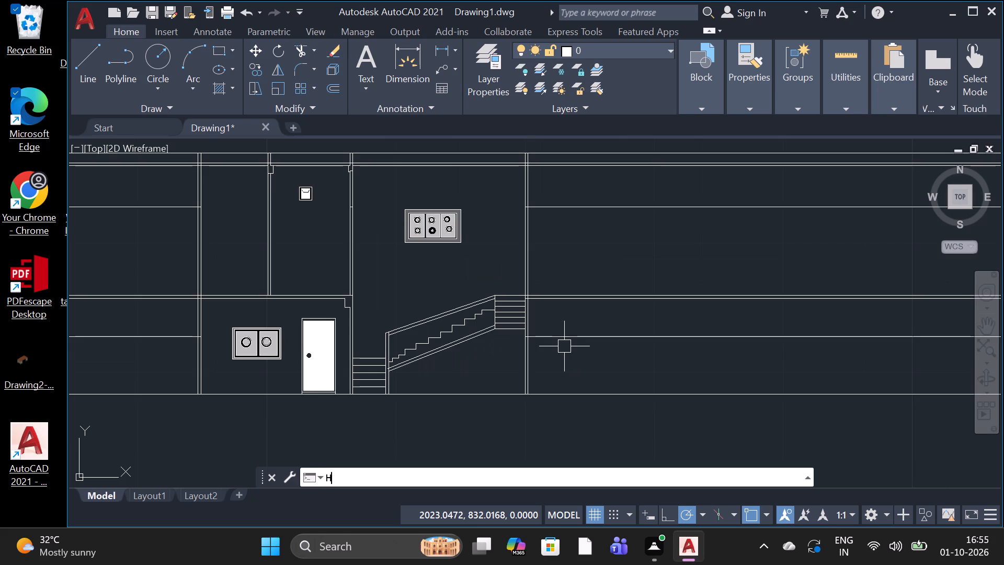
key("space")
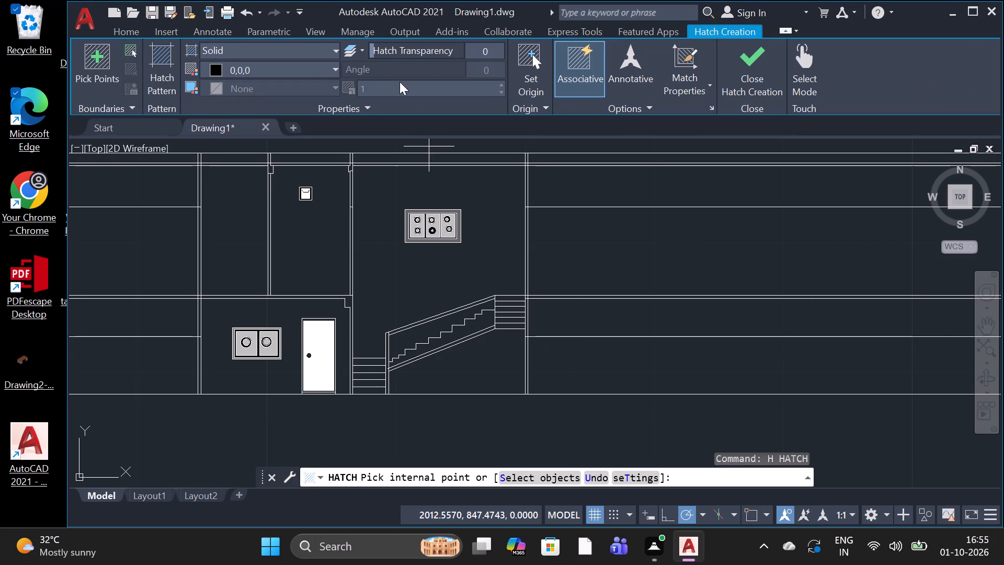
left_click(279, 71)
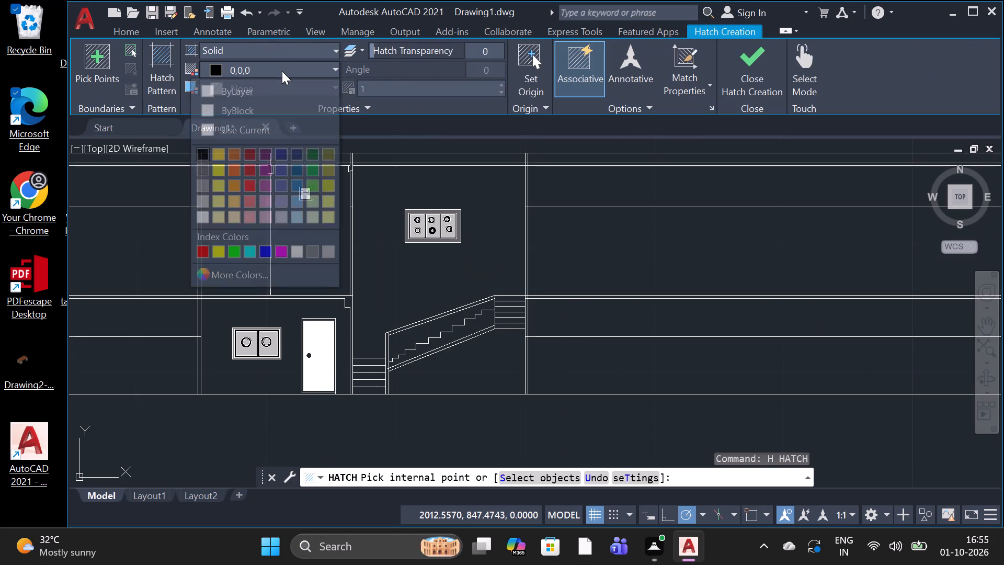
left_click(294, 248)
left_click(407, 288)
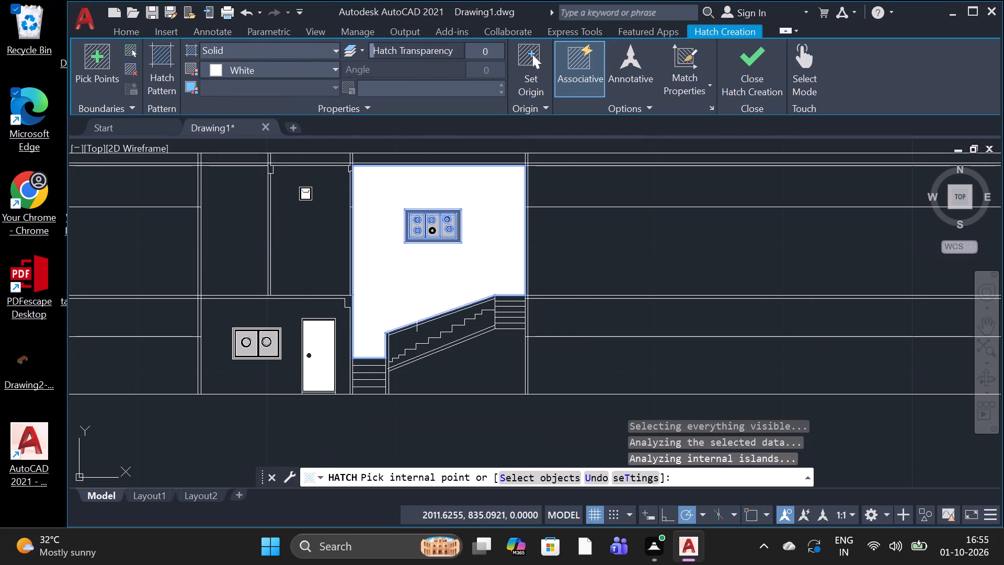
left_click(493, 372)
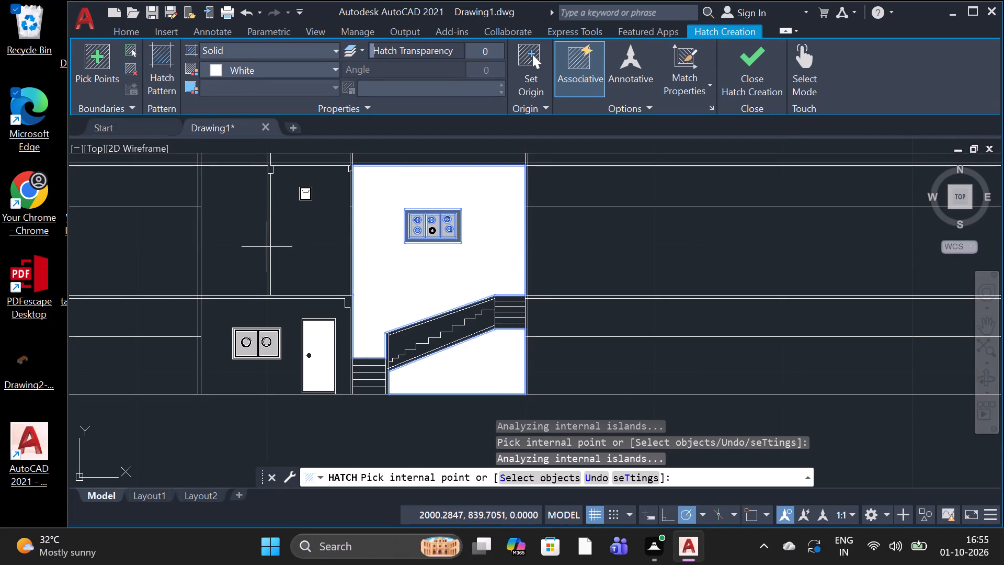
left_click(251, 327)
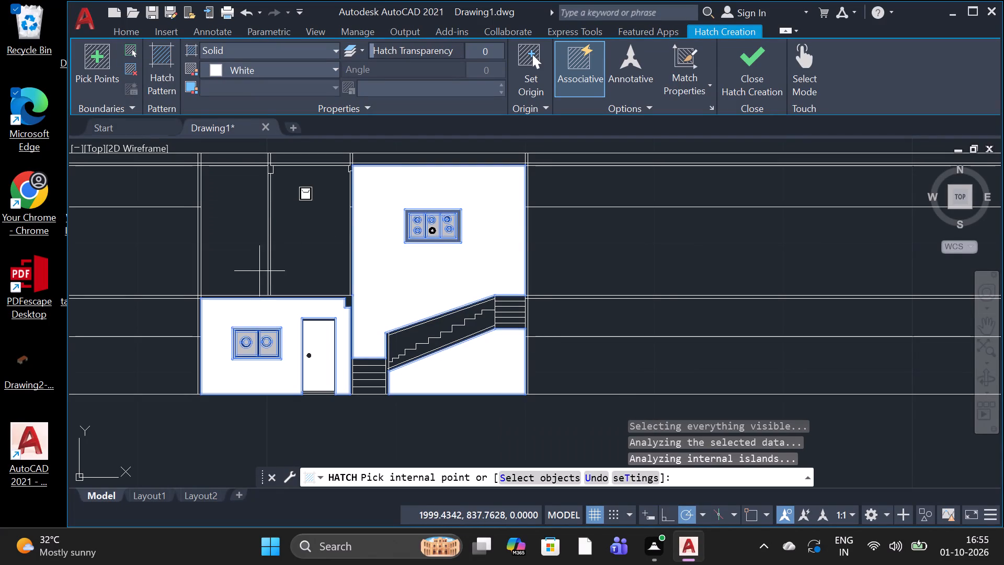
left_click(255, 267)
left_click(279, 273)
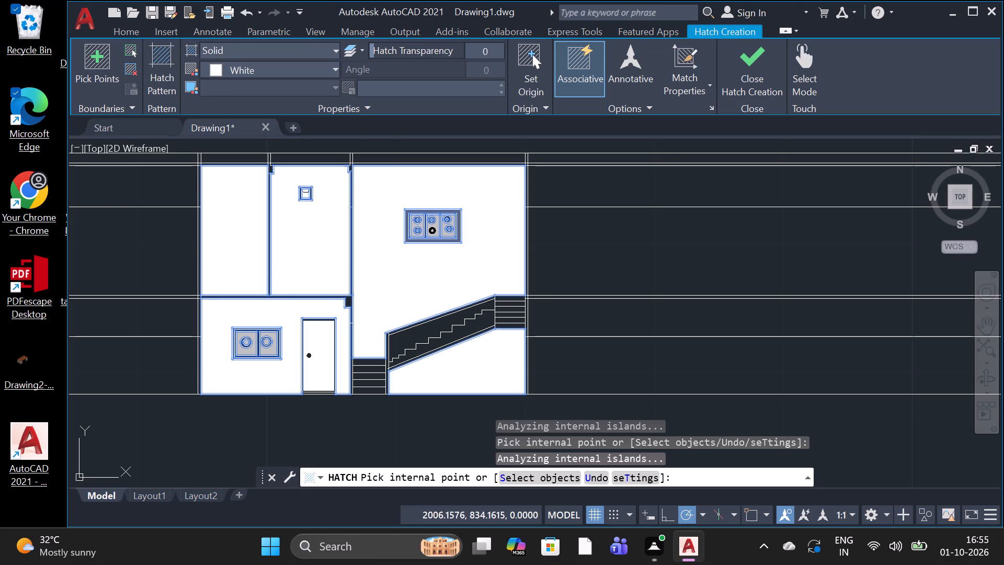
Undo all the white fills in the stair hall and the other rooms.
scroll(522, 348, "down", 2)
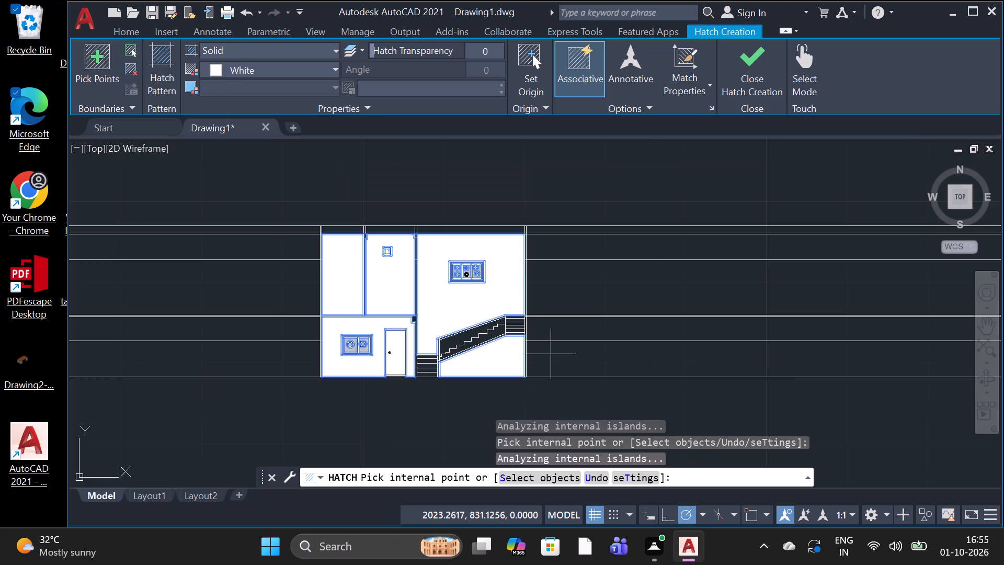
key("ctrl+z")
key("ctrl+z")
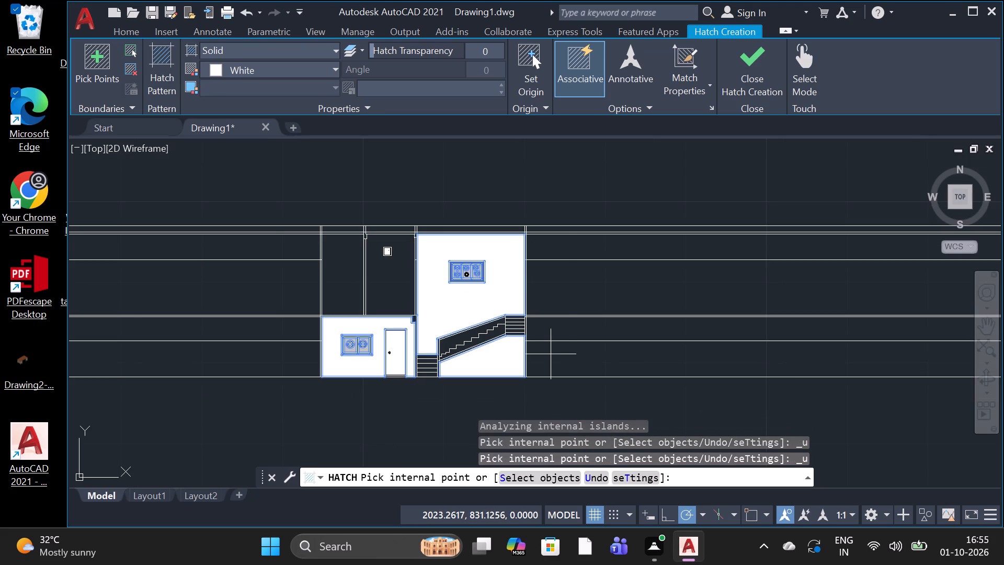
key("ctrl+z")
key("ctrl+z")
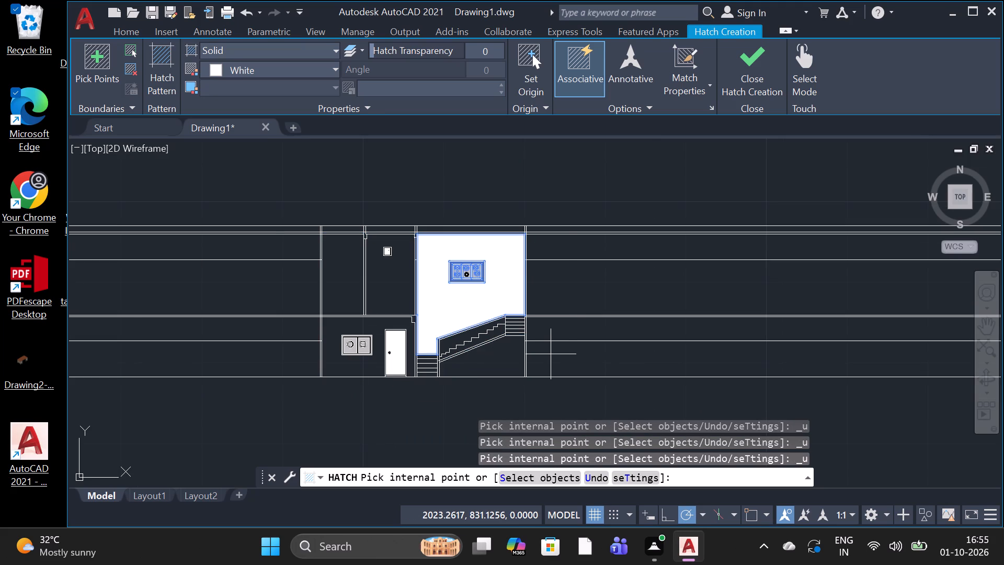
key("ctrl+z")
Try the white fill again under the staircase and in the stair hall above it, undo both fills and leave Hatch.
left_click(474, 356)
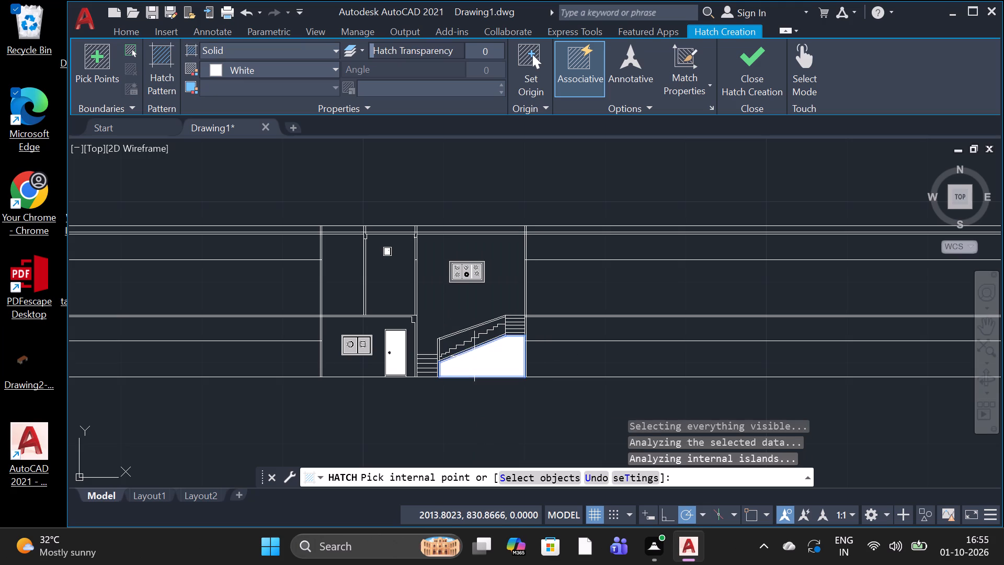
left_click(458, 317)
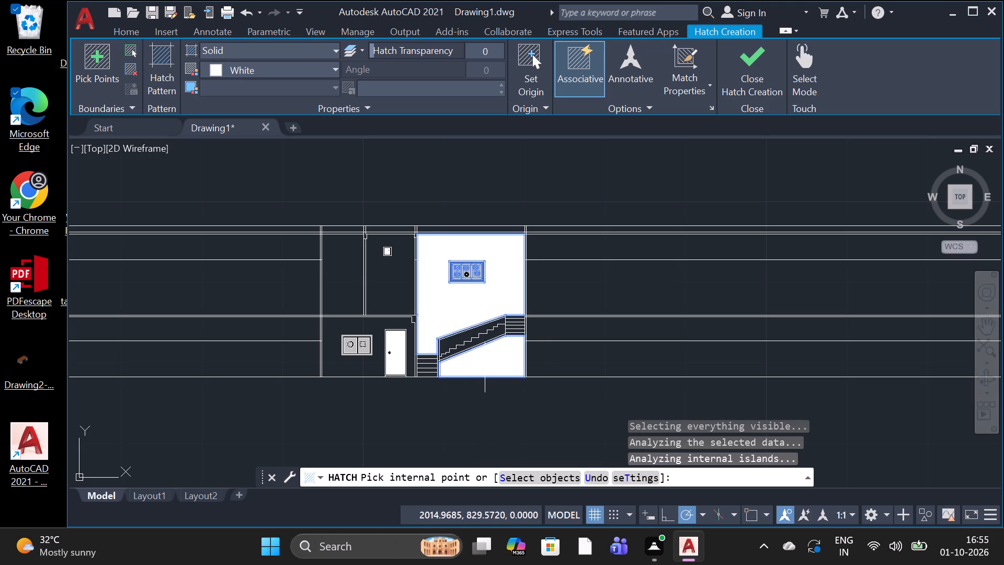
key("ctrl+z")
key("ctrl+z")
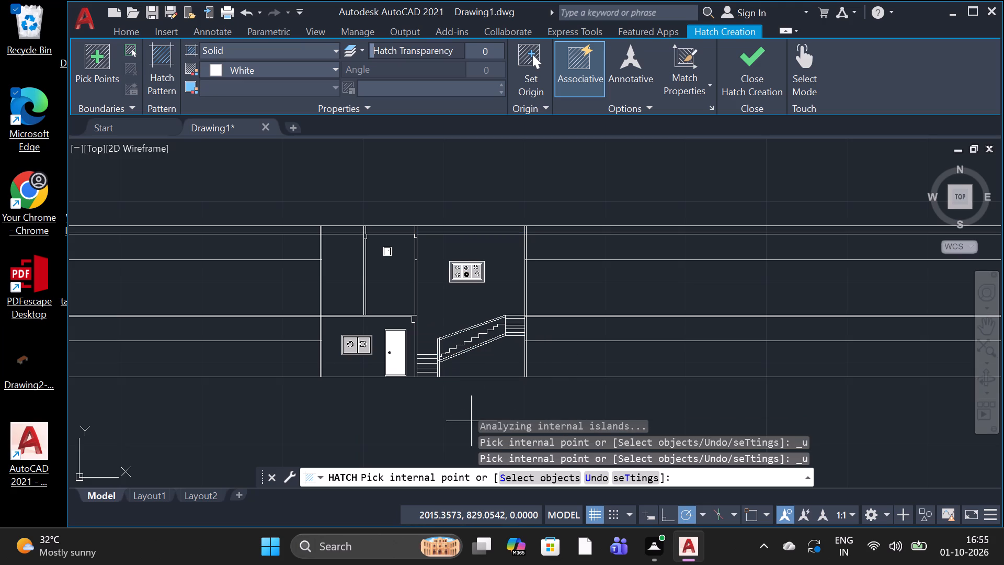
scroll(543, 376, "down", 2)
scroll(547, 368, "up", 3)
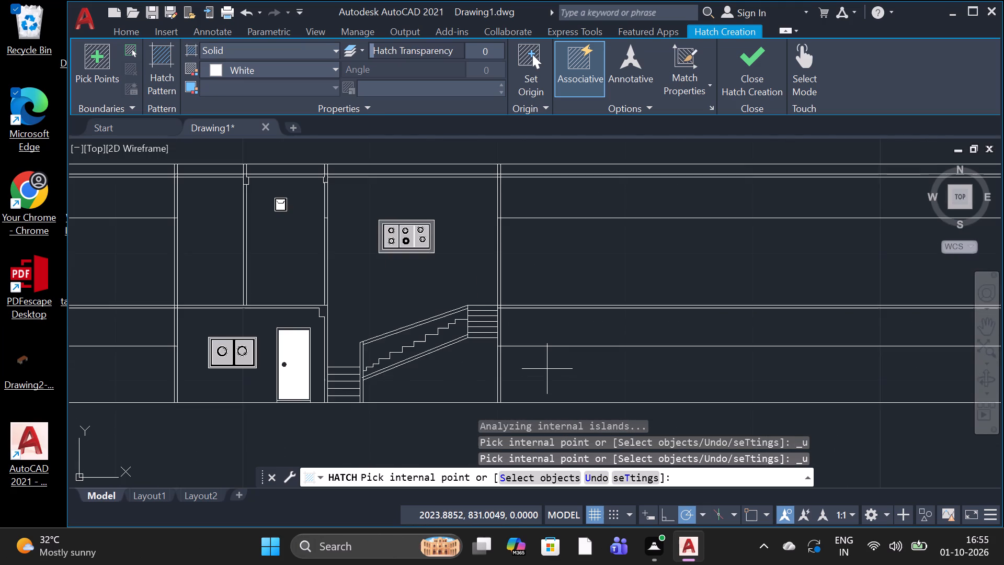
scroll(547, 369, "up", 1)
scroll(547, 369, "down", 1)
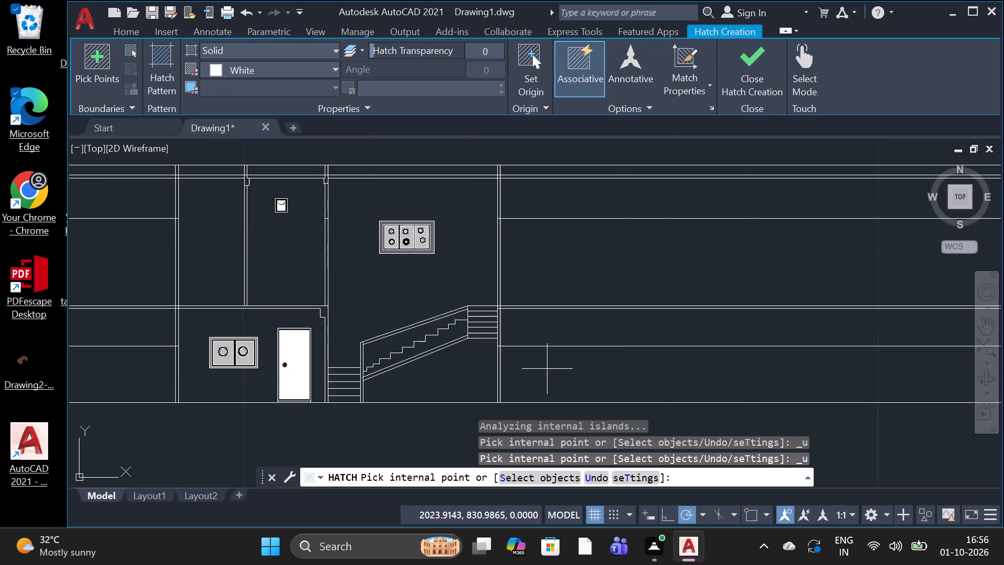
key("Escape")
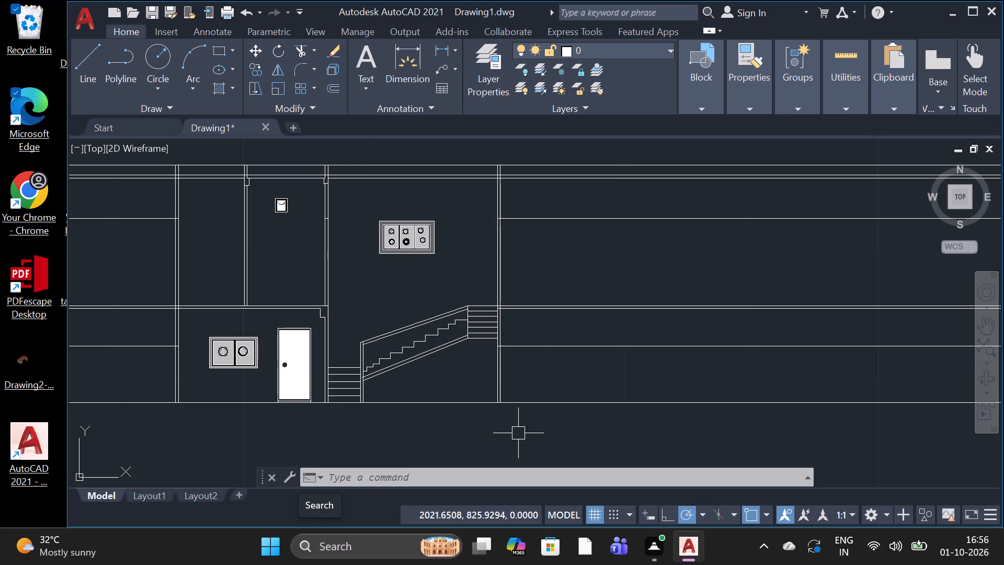
Draw a bracket outside the stair-side outer wall, about 1 down from the intermediate floor's underside, then about 0.6 back to the wall.
left_click(100, 61)
scroll(518, 315, "up", 2)
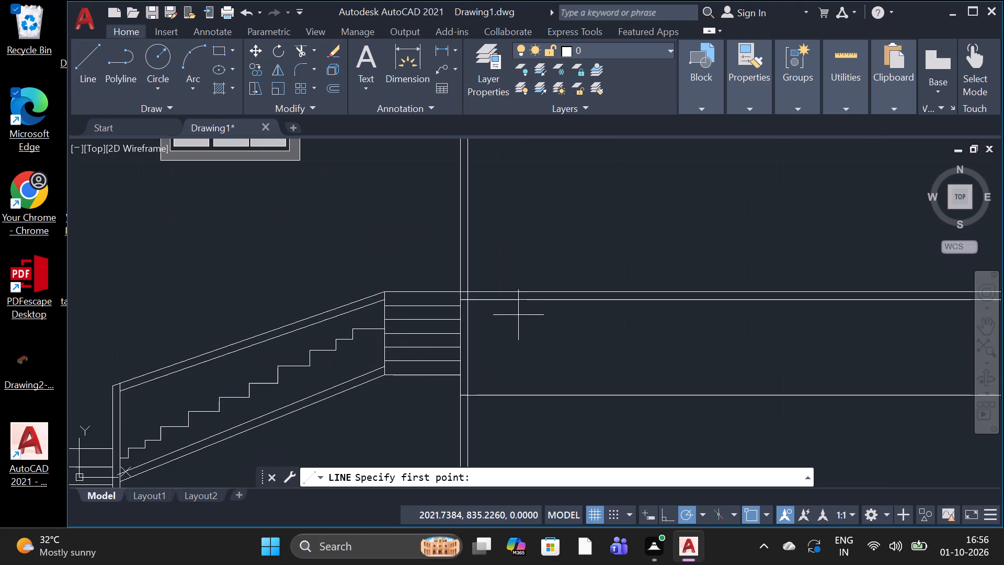
scroll(518, 315, "up", 1)
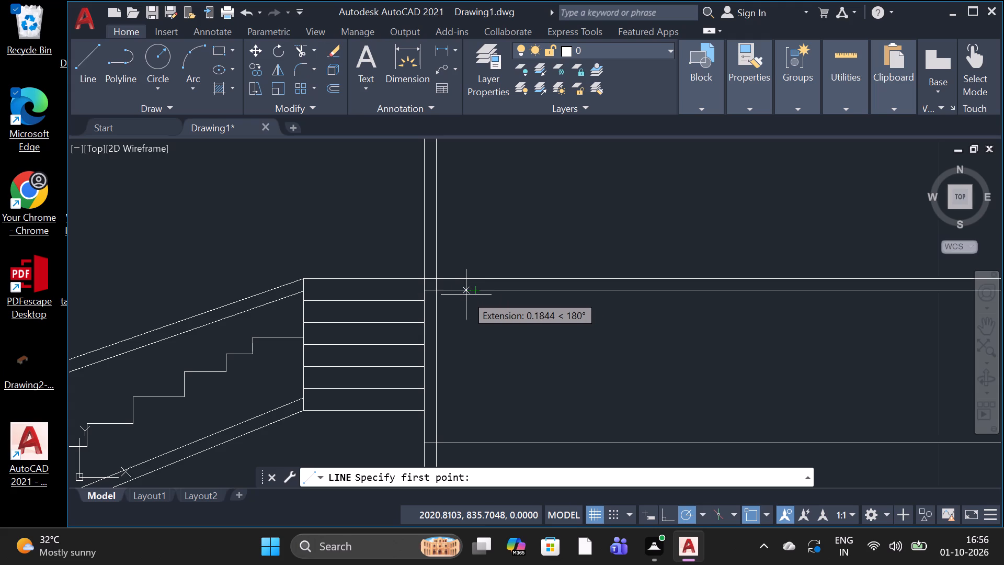
left_click(465, 295)
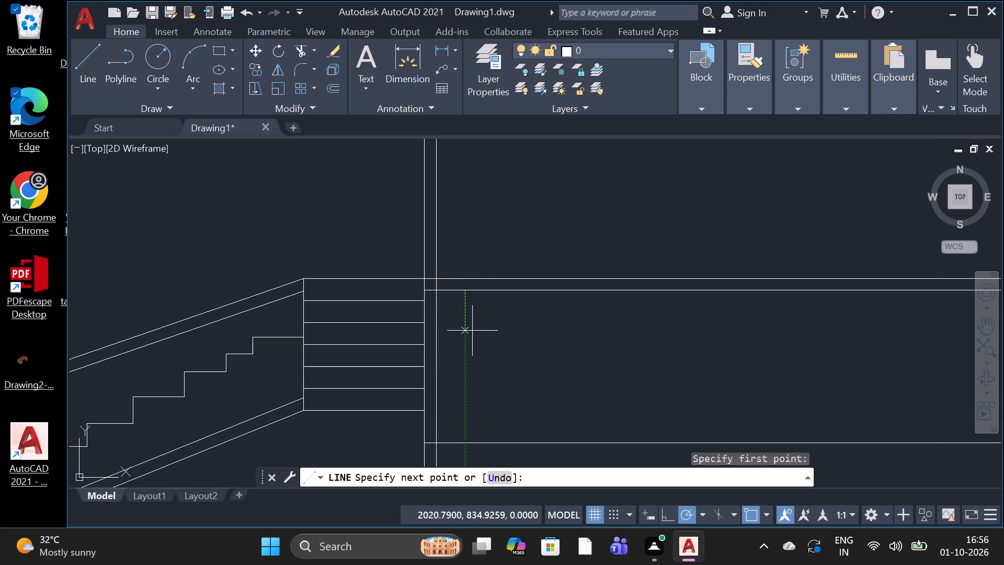
left_click(469, 342)
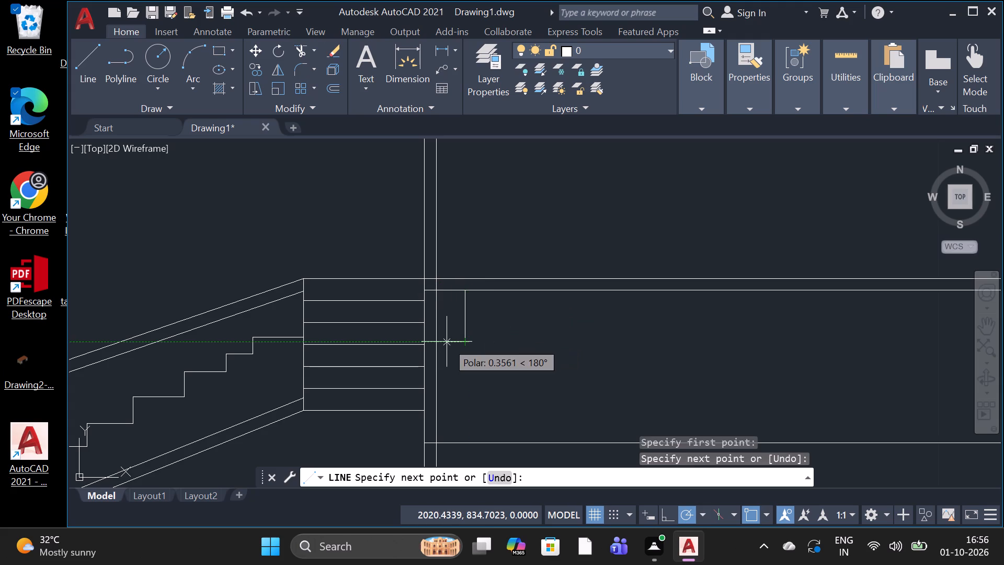
left_click(441, 342)
key("space")
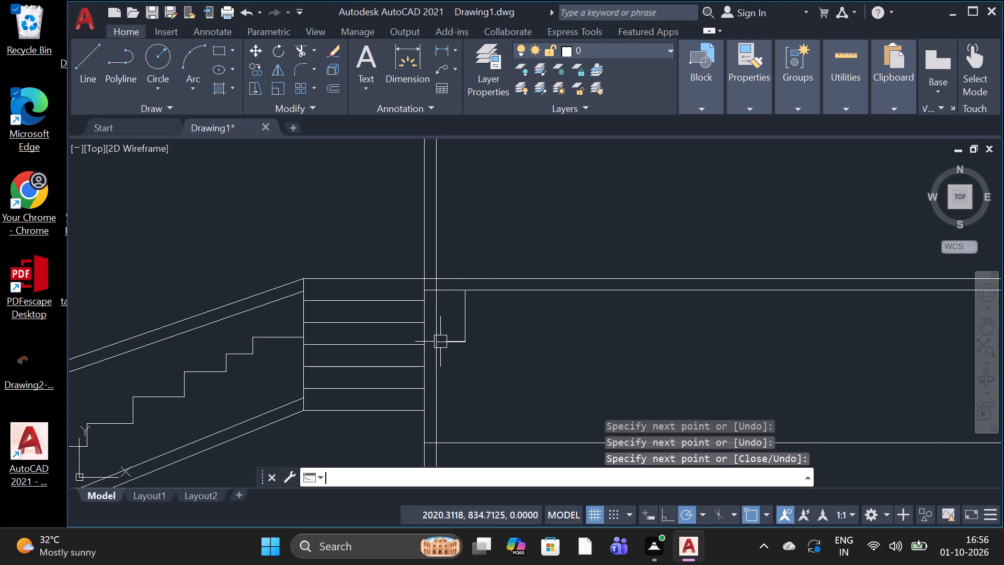
Trim the outer wall line inside the new bracket, up to the intermediate floor's underside.
type("TR")
key("space")
key("space")
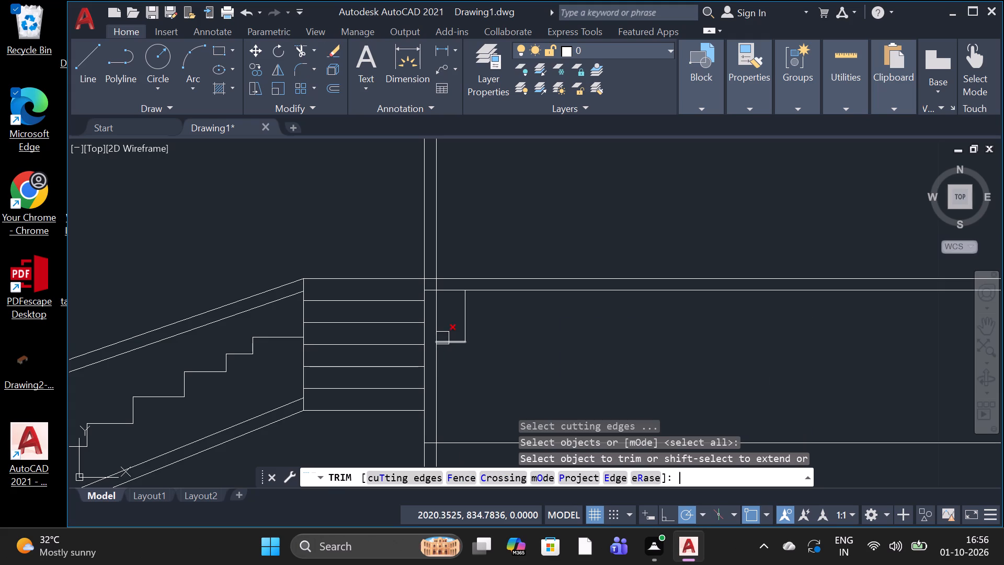
left_click(435, 323)
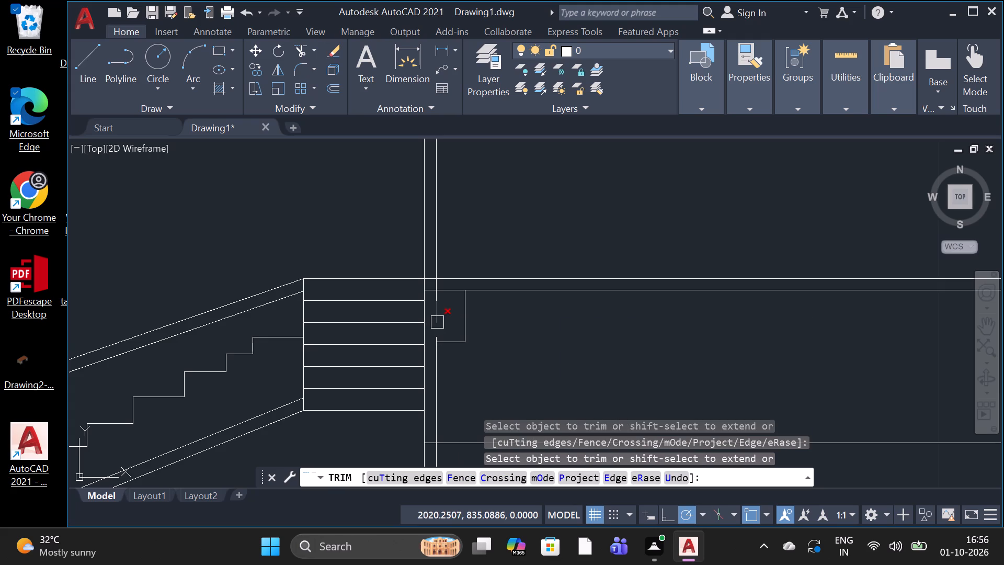
scroll(443, 302, "up", 3)
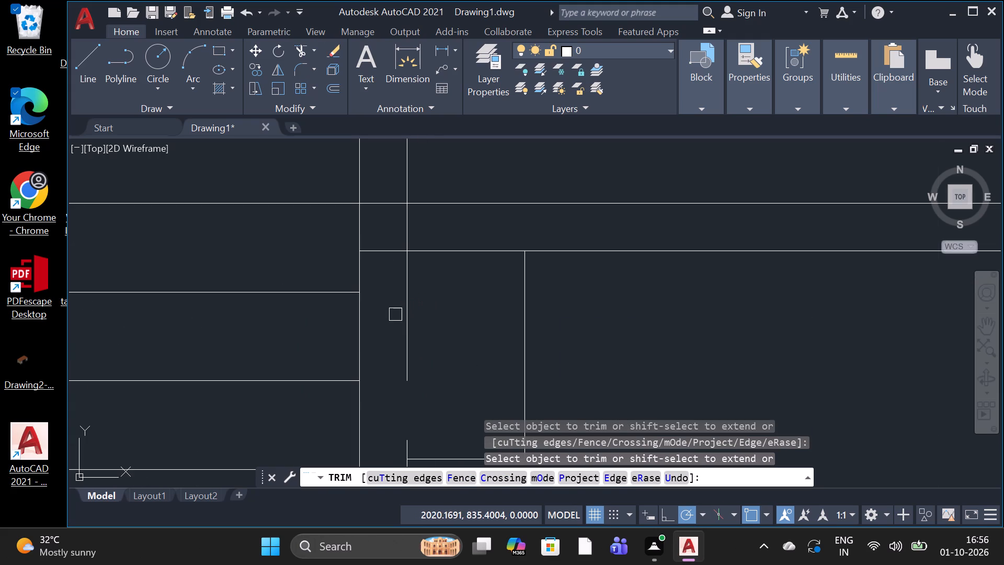
left_click(395, 314)
left_click(402, 325)
left_click(405, 326)
left_click(416, 277)
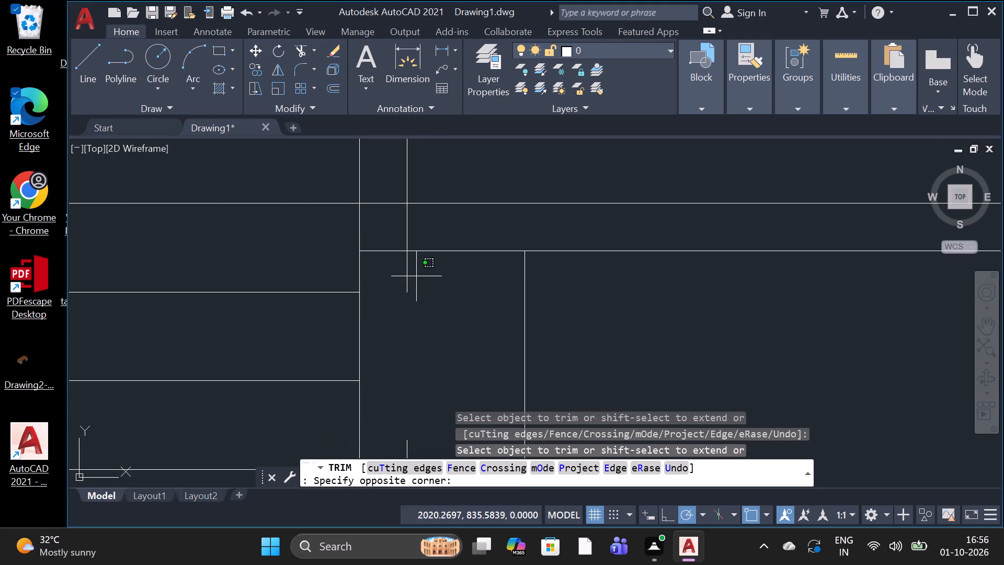
left_click_drag(416, 276, 417, 268)
left_click_drag(415, 266, 394, 265)
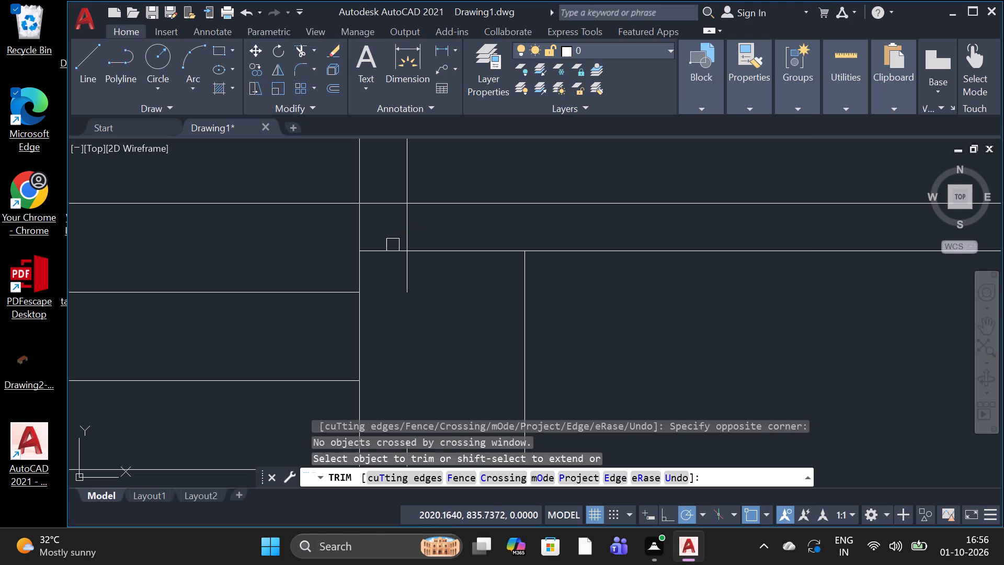
double_click(391, 245)
left_click(398, 243)
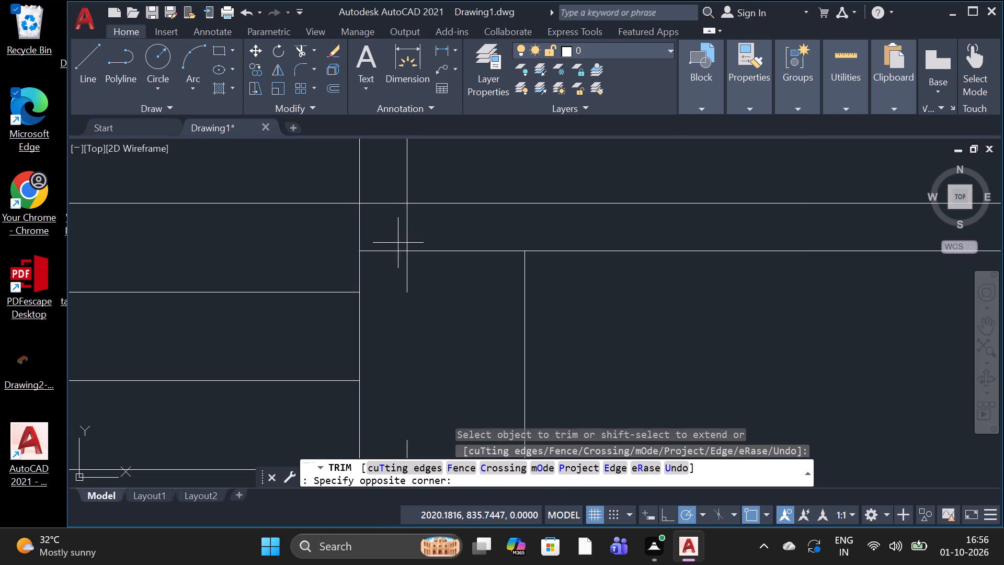
double_click(394, 246)
left_click(408, 273)
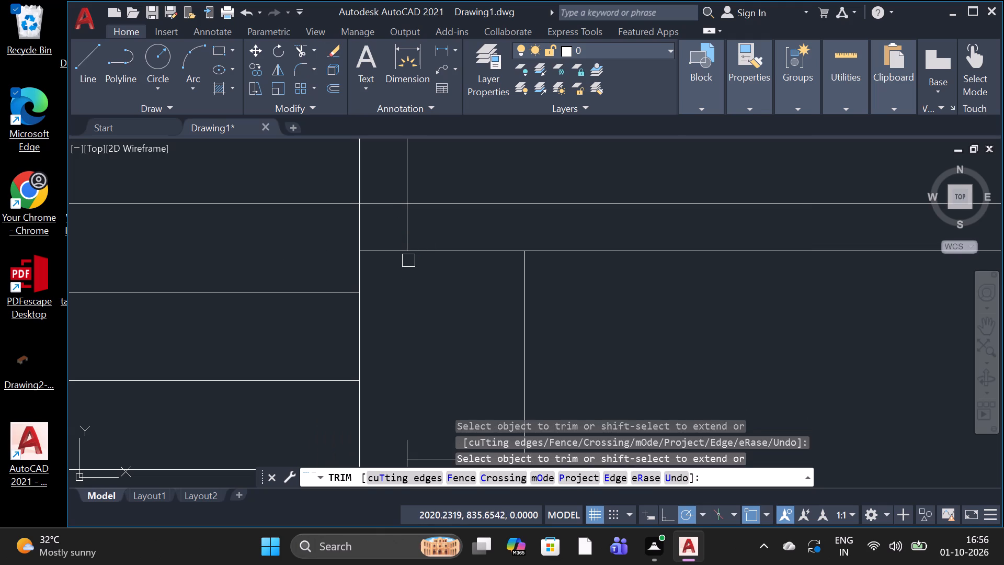
Trim the floor's underside line where it crosses the wall thickness above the bracket.
left_click(388, 259)
left_click(390, 252)
left_click(391, 252)
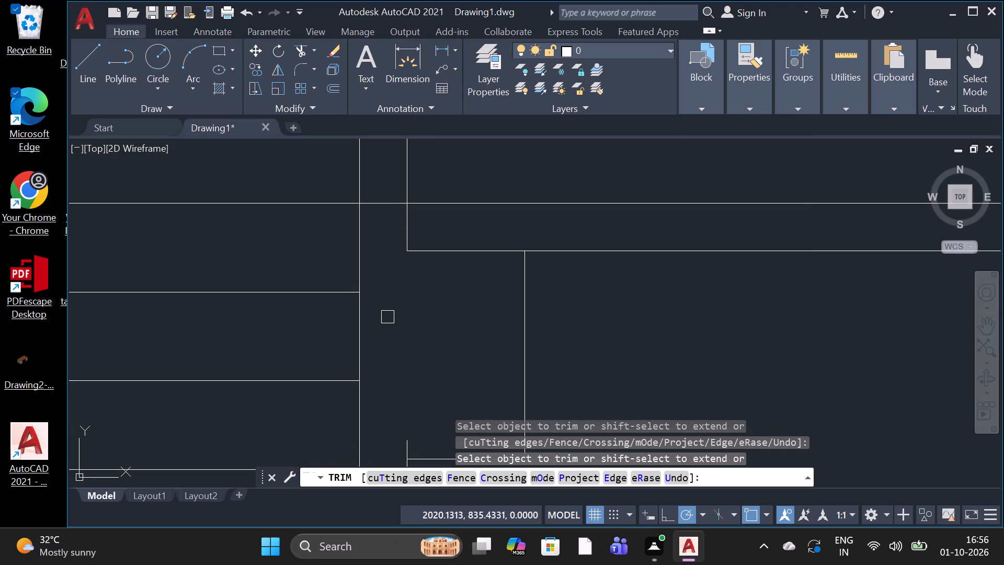
Trim the short outer-wall stub left above the bracket's lower edge and finish trimming.
scroll(399, 314, "down", 2)
scroll(395, 375, "up", 3)
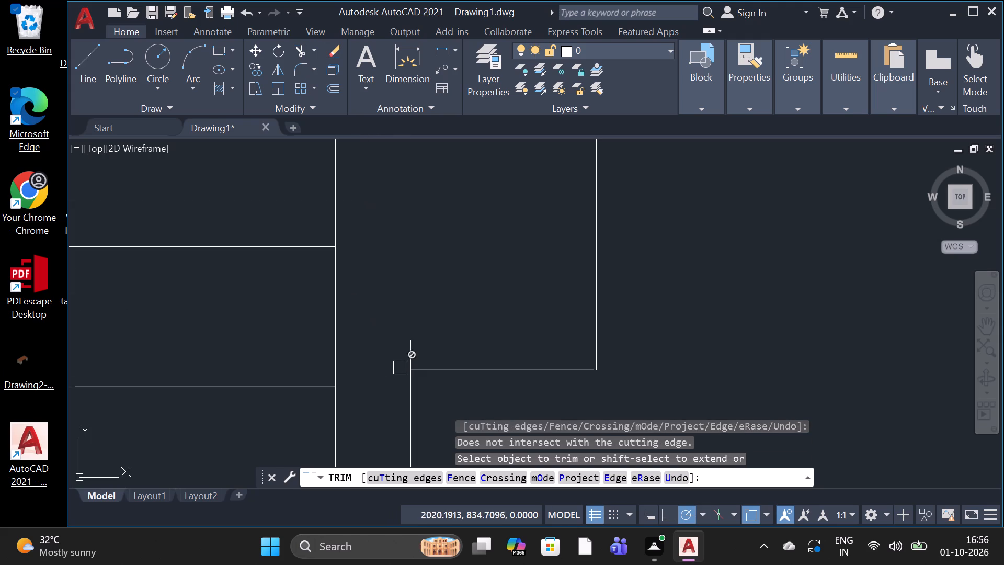
left_click(408, 355)
scroll(423, 345, "down", 3)
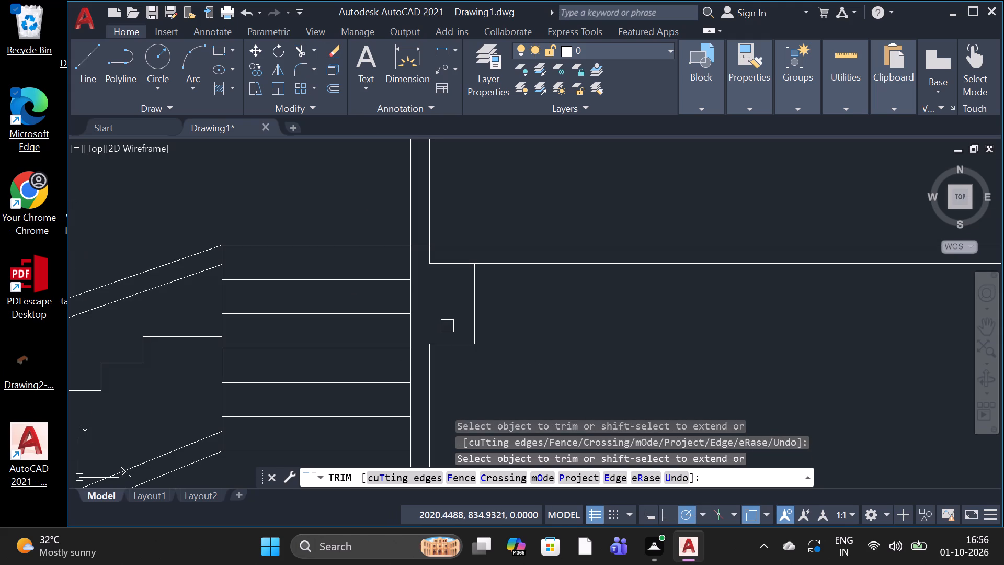
key("Escape")
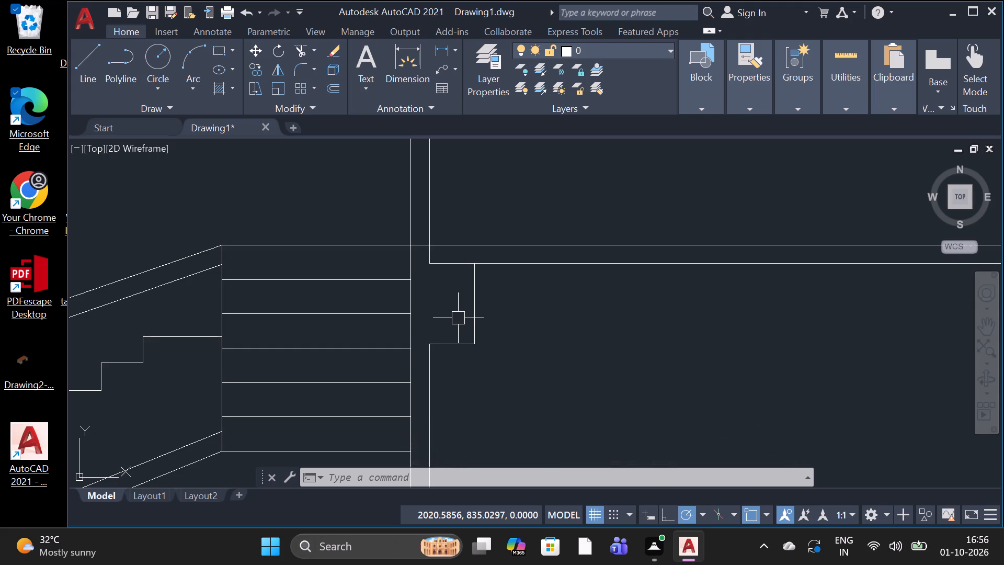
Offset the upper storey's stair-side outer wall line outward, through a point about 19.6 away.
scroll(453, 346, "down", 3)
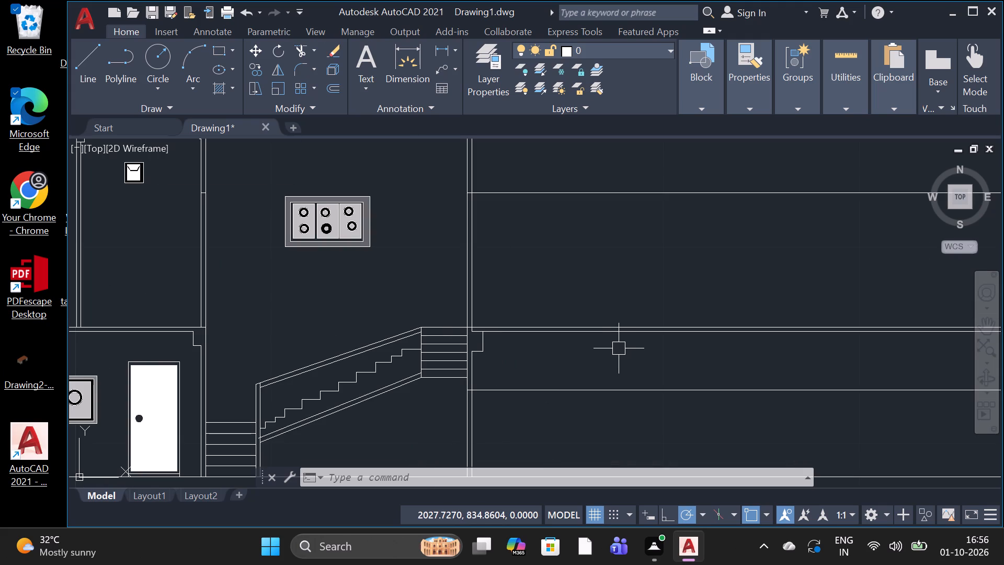
scroll(625, 309, "down", 2)
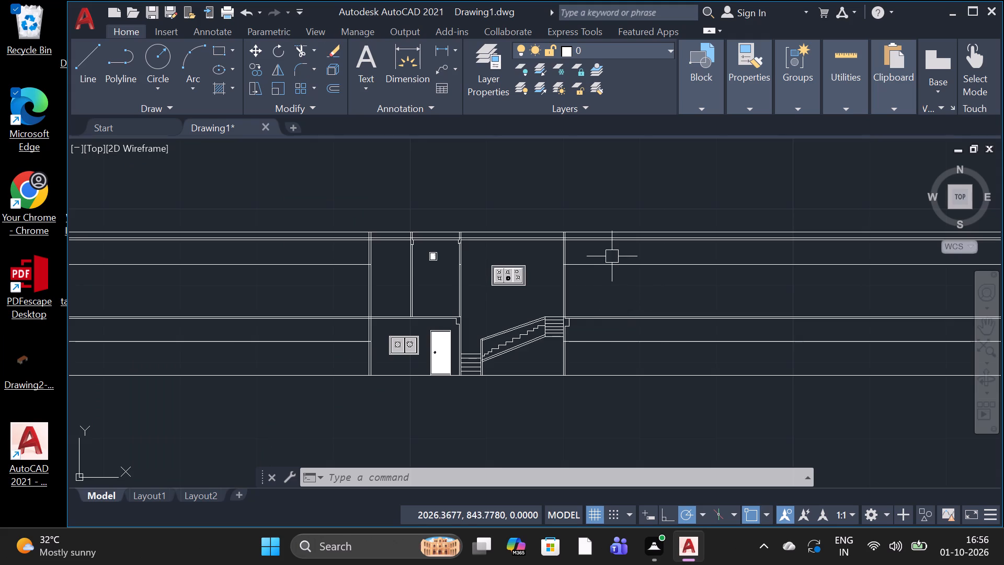
scroll(612, 256, "up", 2)
key("o")
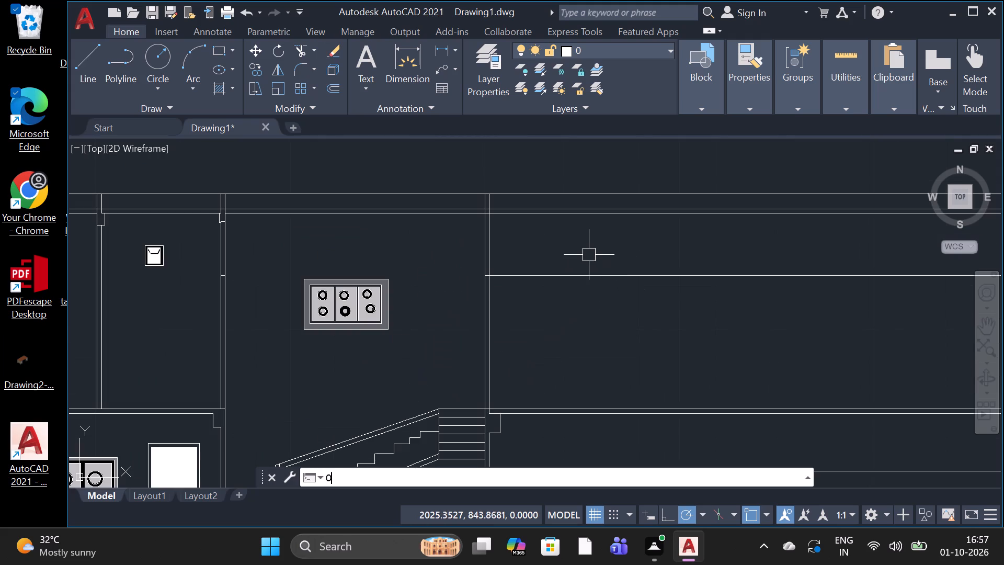
type("F")
key("space")
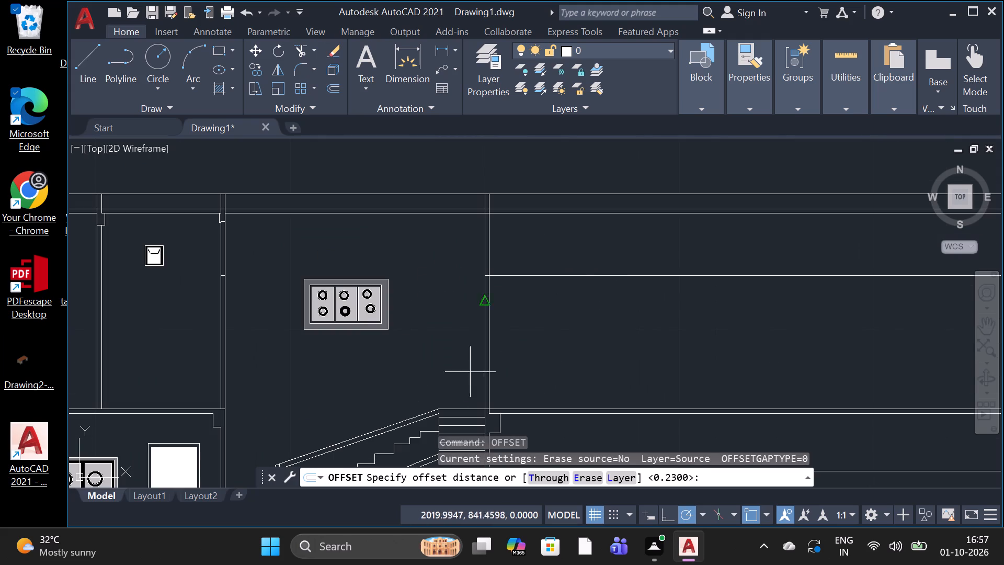
left_click(552, 483)
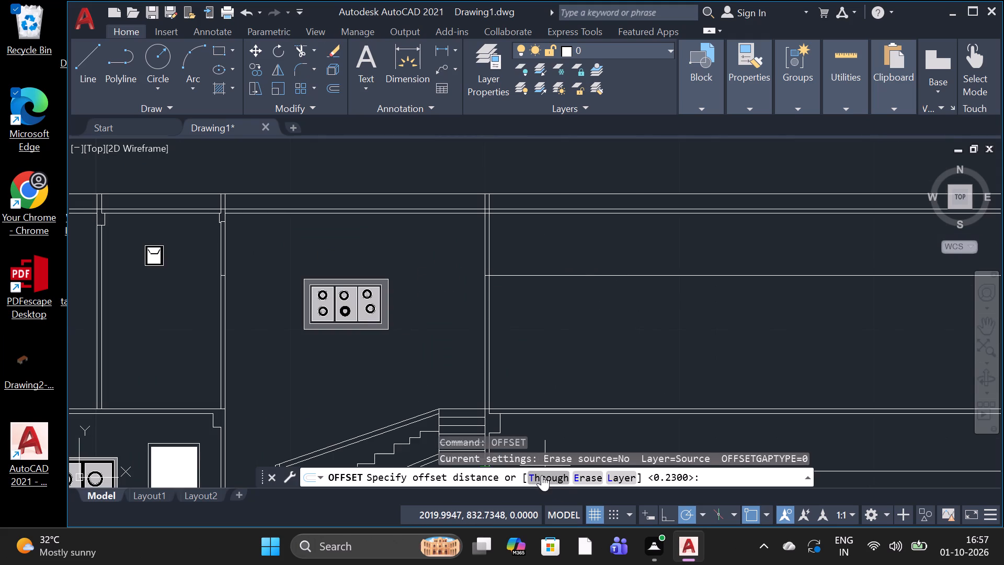
left_click(542, 475)
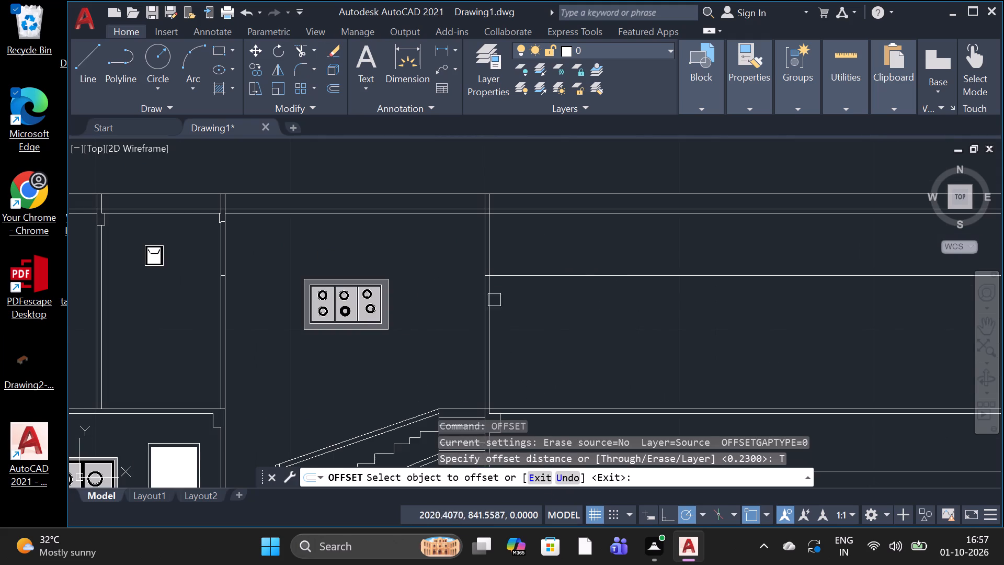
scroll(498, 299, "up", 4)
left_click(425, 303)
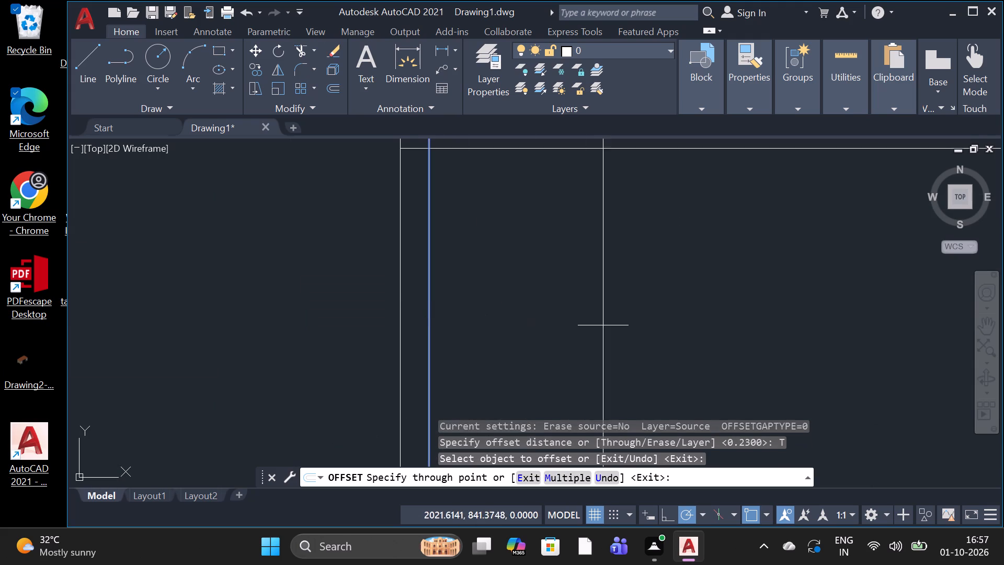
scroll(606, 323, "down", 6)
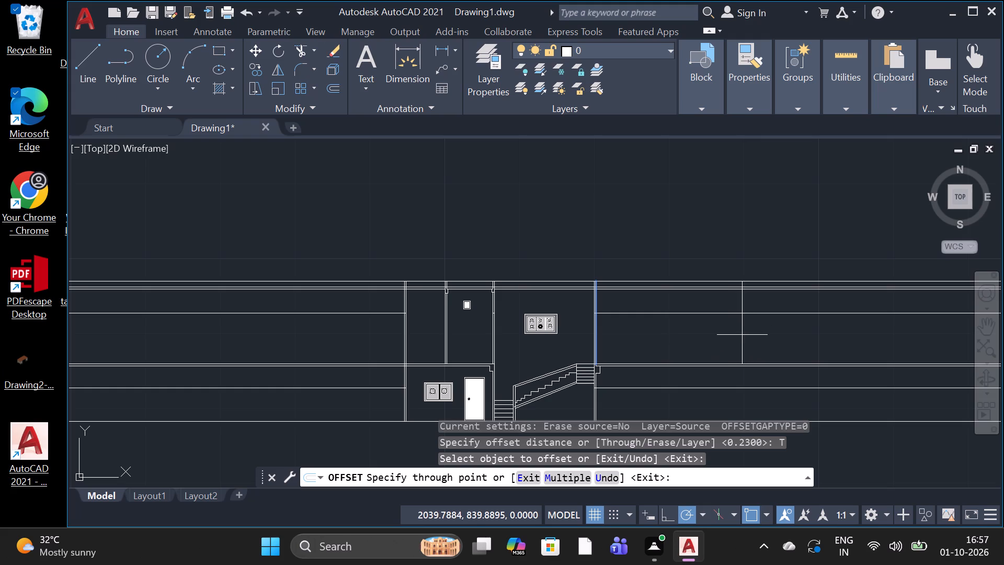
left_click(742, 335)
scroll(744, 343, "down", 3)
scroll(733, 357, "up", 4)
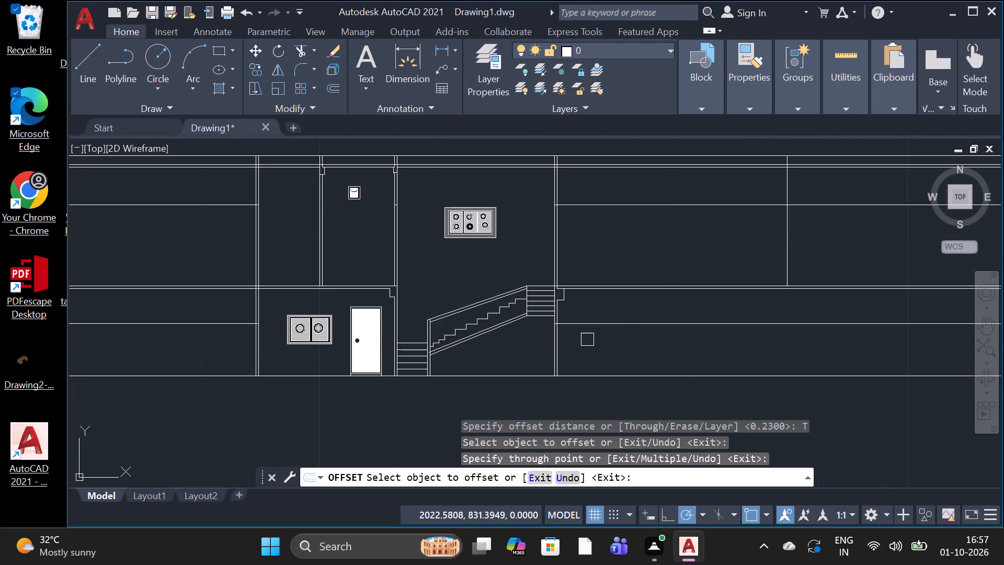
Offset the ground-floor outer wall line below the bracket outward by about 19.6, roughly in line with the new upper-storey line.
left_click(552, 479)
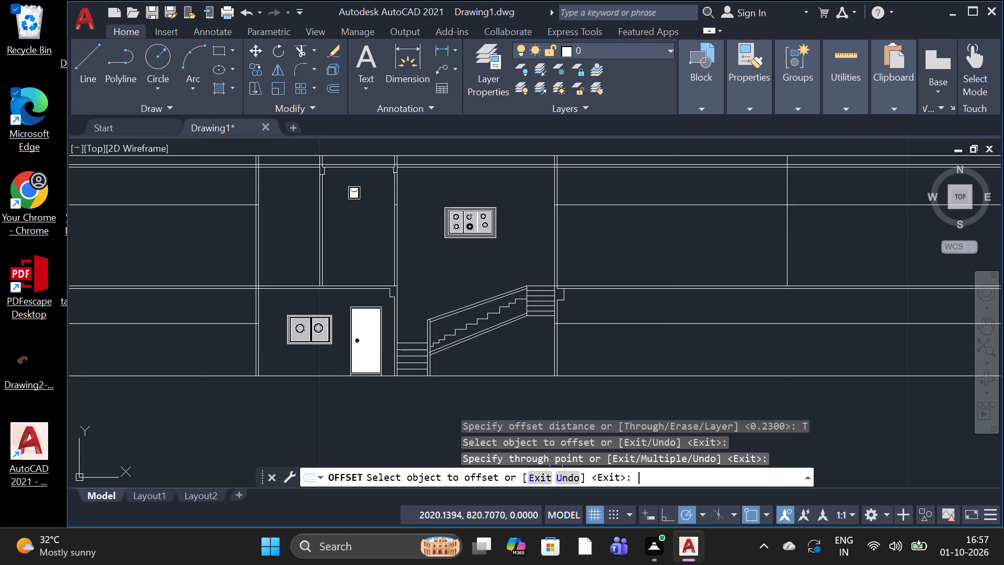
key("space")
key("space")
left_click(548, 482)
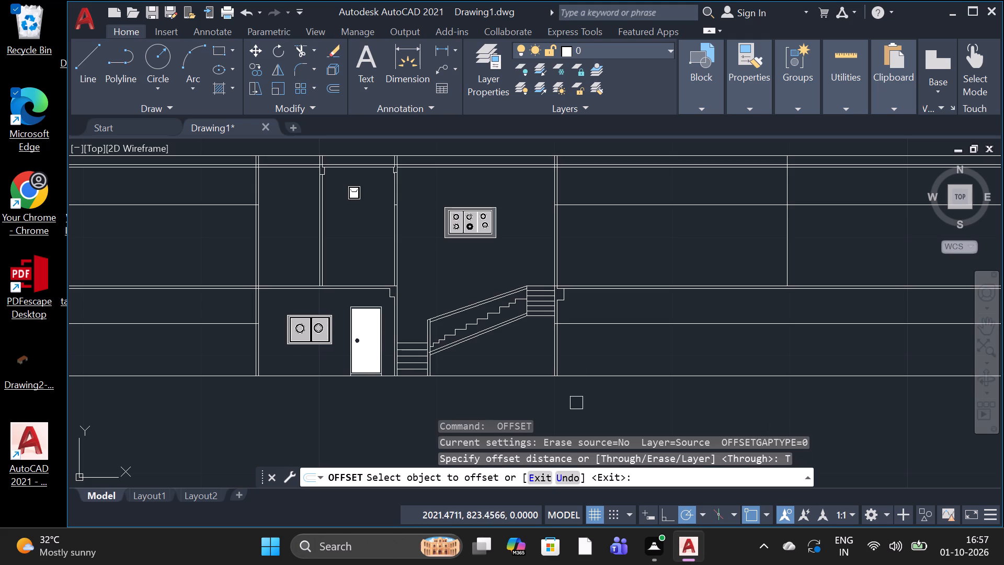
key("space")
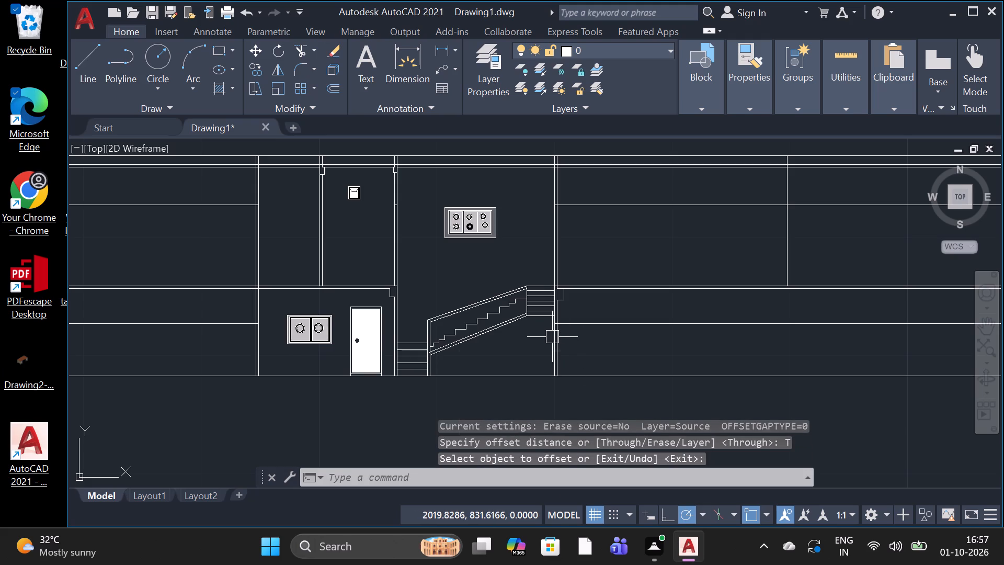
key("space")
left_click(547, 480)
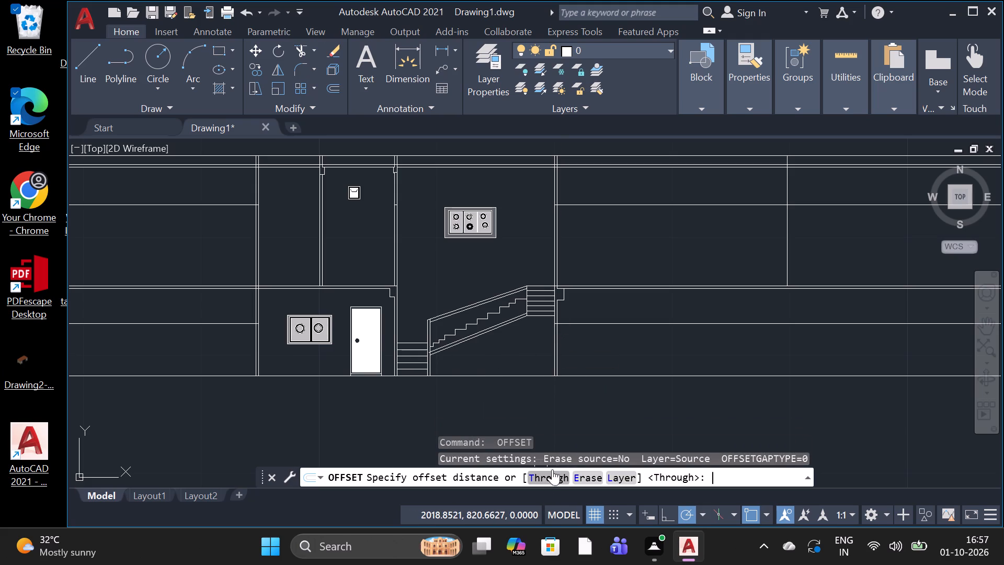
scroll(578, 343, "up", 3)
left_click(492, 355)
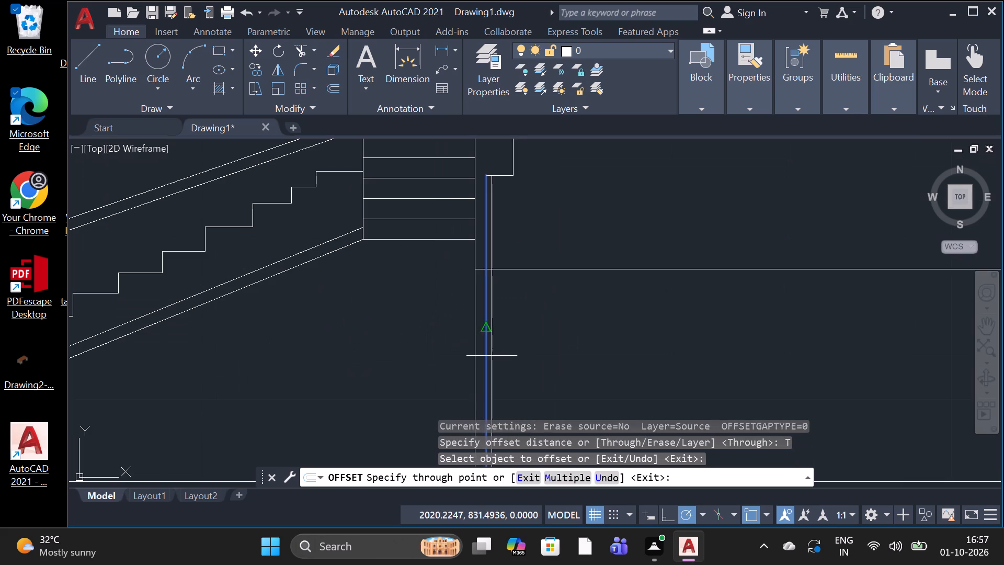
scroll(708, 420, "down", 3)
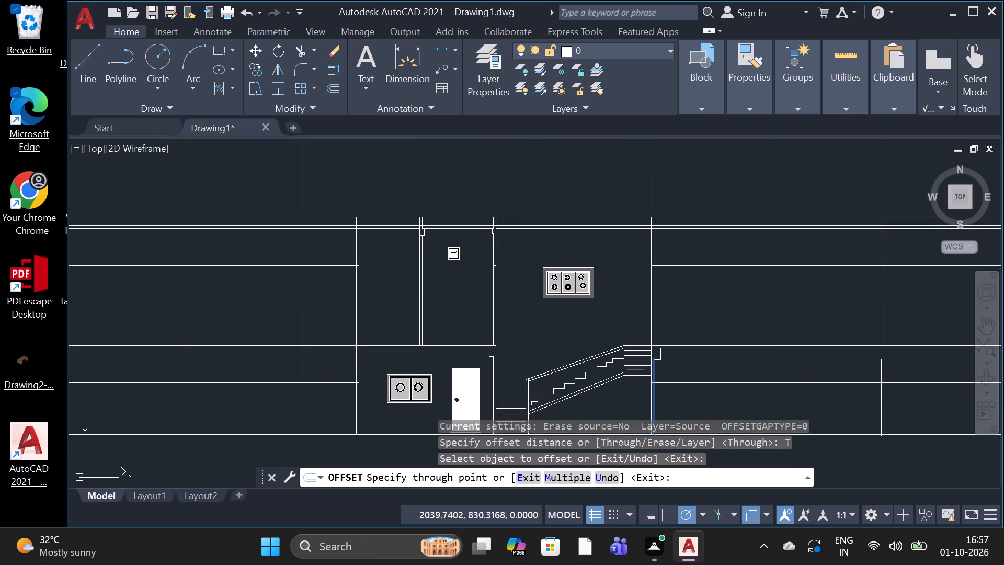
scroll(881, 409, "up", 2)
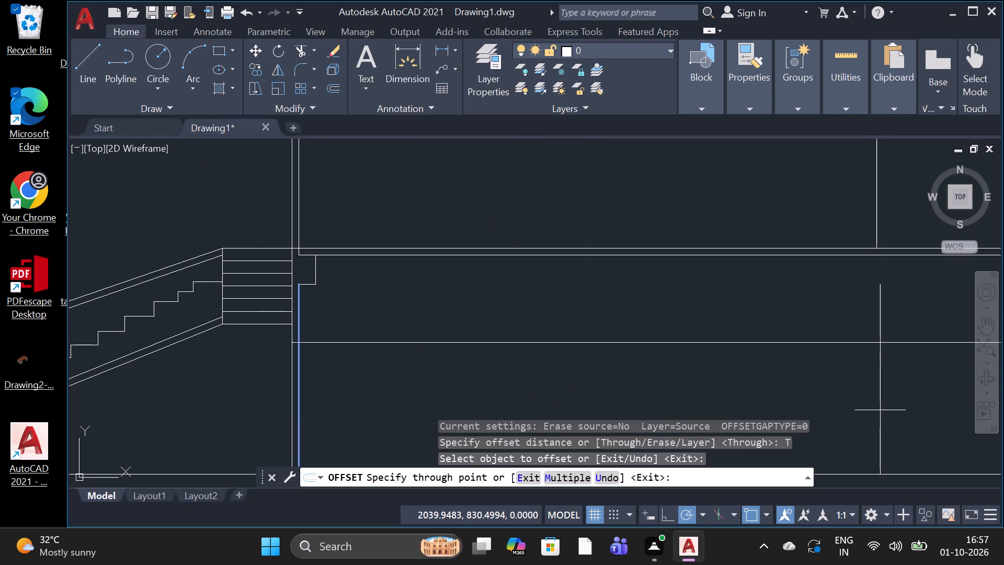
left_click(879, 411)
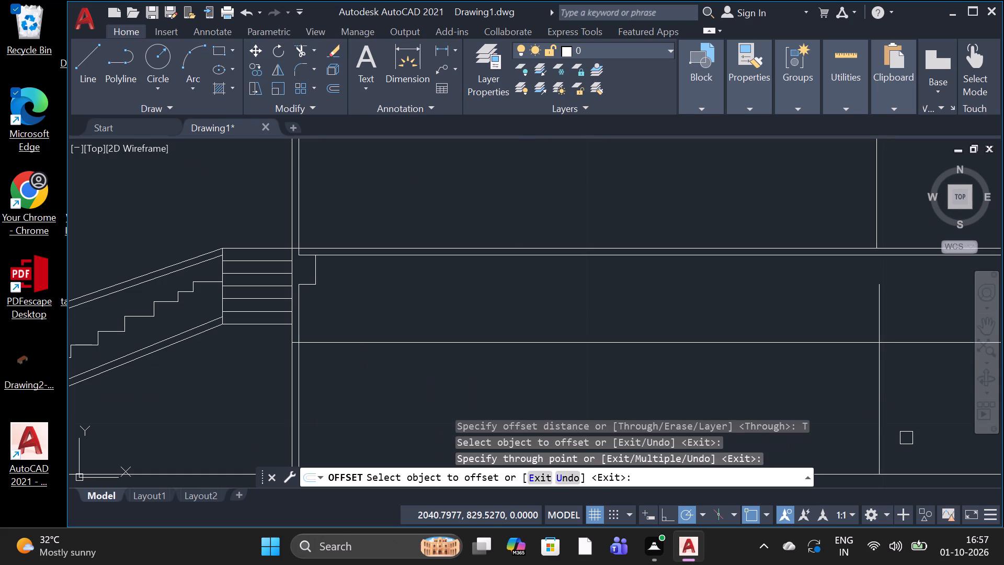
Offset both new far wall lines, upper storey and ground floor, 0.23 outward to give the walls thickness.
key("space")
type("O")
key("space")
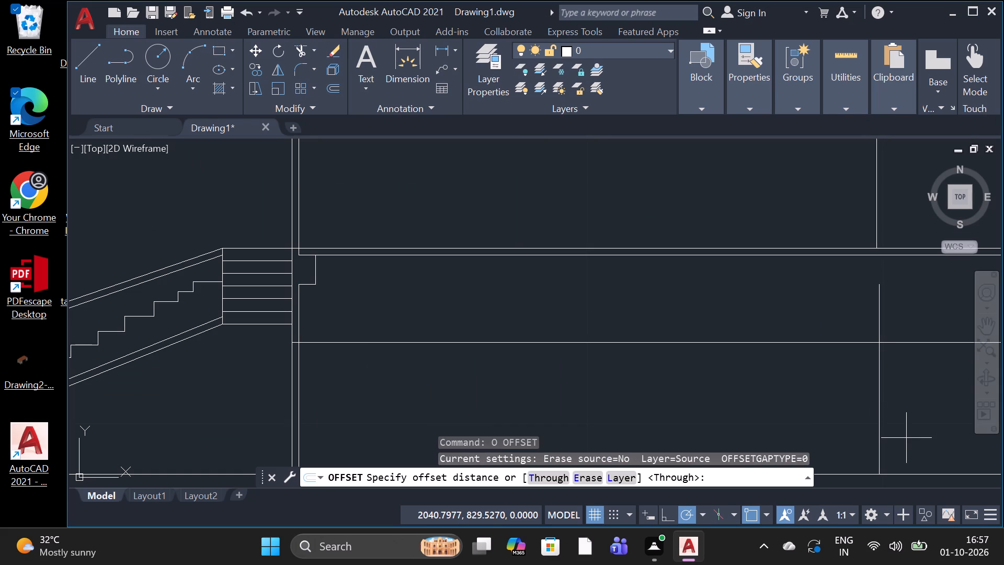
type("0.")
type("223")
key("BackSpace")
key("BackSpace")
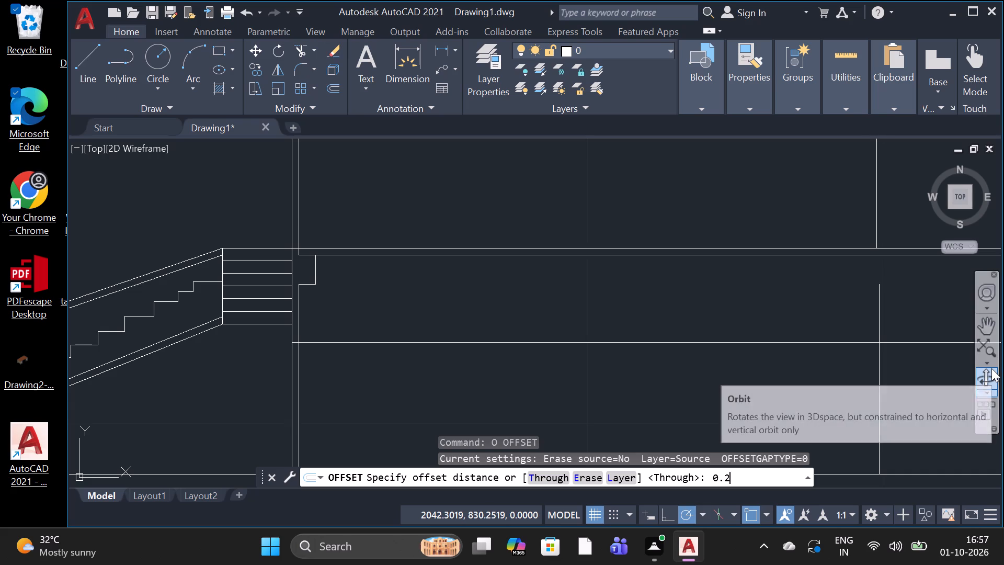
key("3")
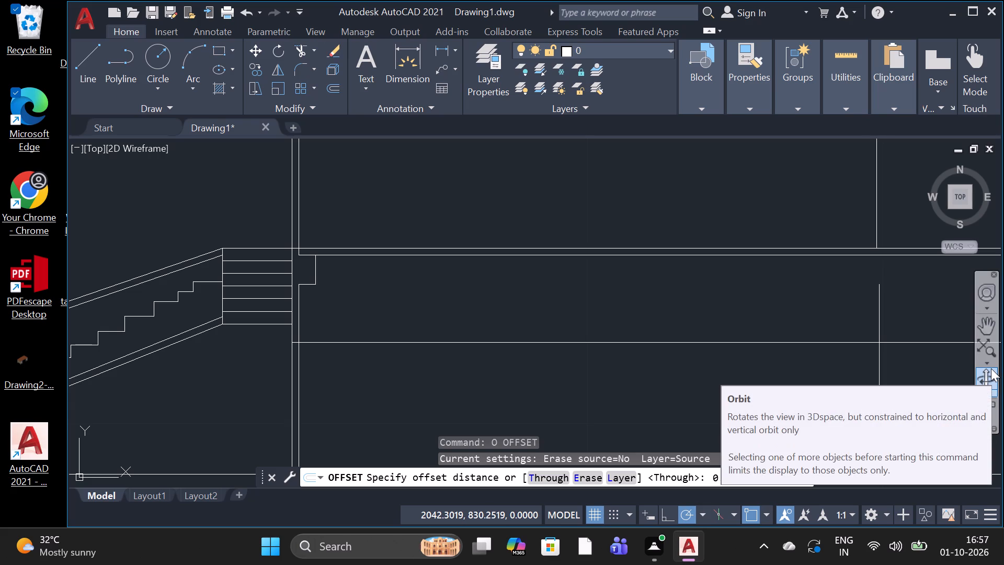
key("space")
scroll(824, 376, "down", 3)
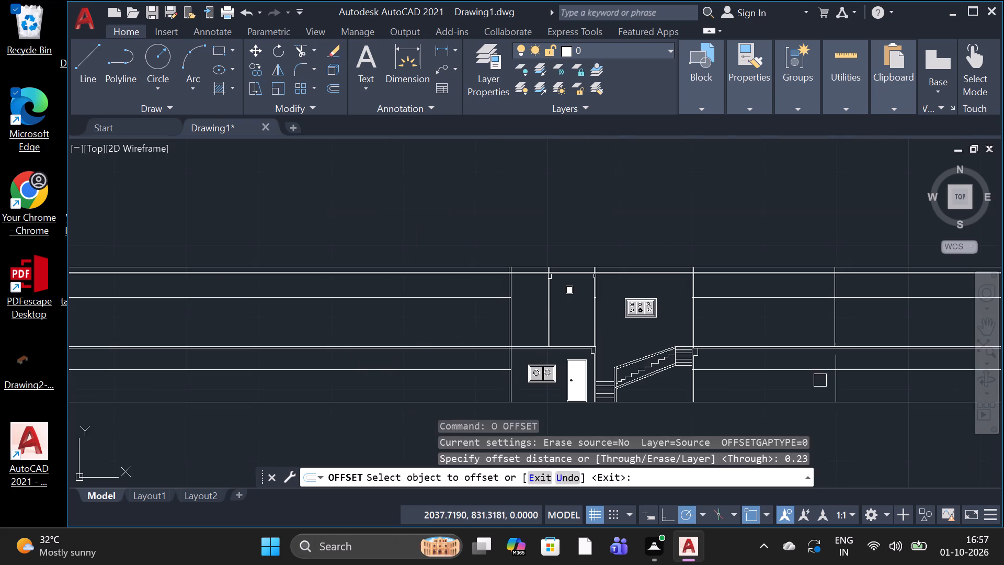
left_click(838, 328)
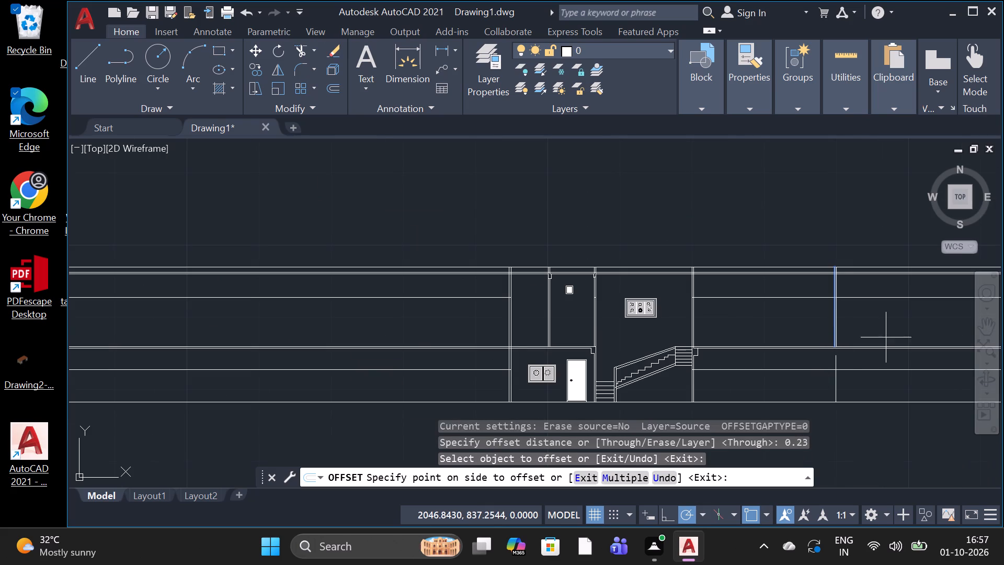
left_click(886, 337)
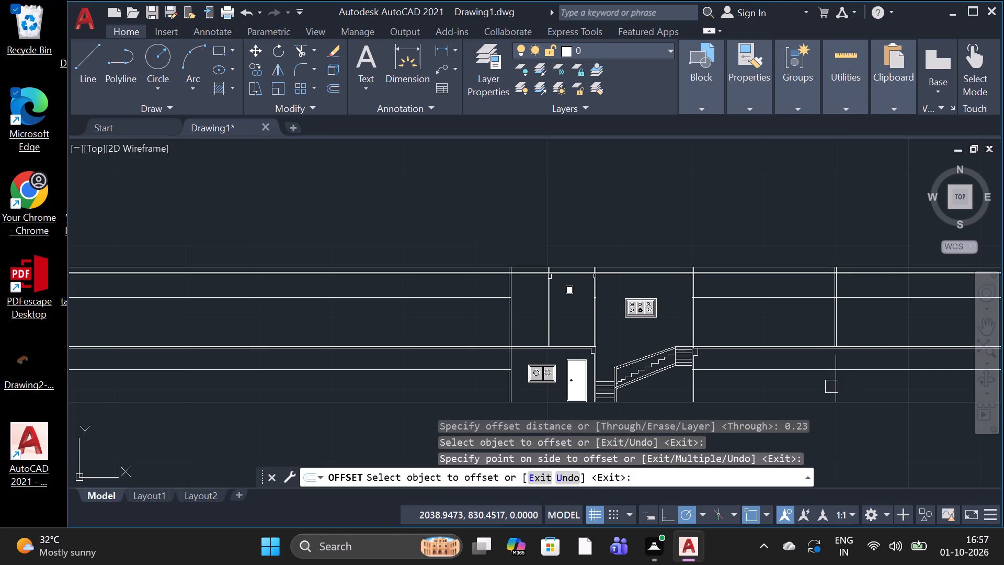
left_click(831, 387)
left_click(846, 392)
scroll(846, 393, "up", 3)
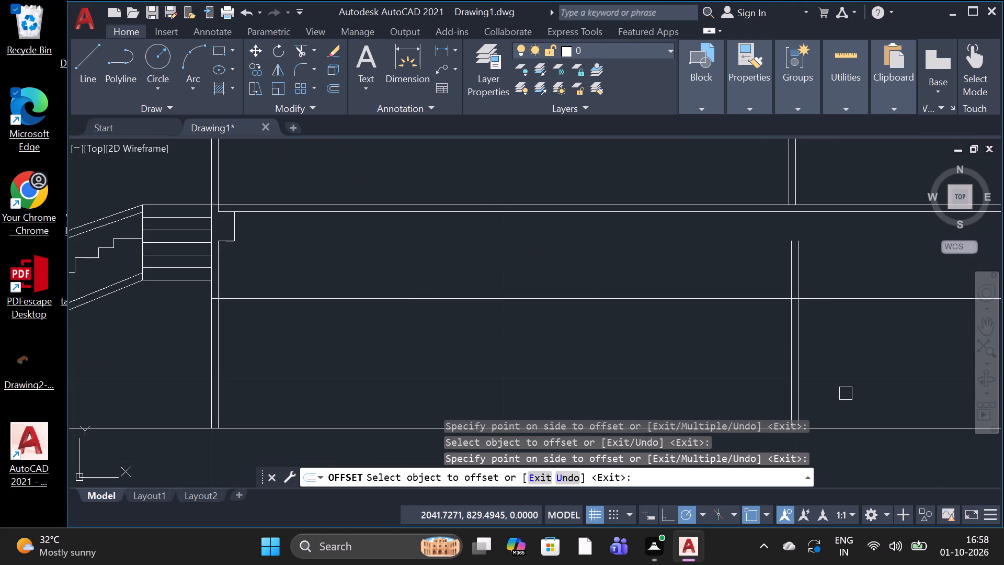
key("space")
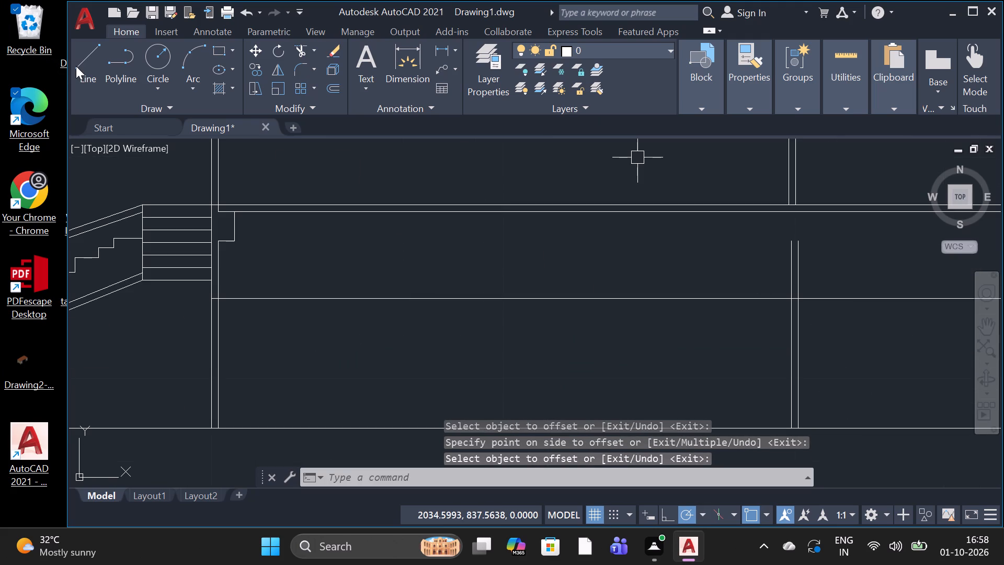
Draw lines extending both ground-floor far wall lines up about 1.0 to the floor slab's underside, joined along that underside.
left_click_drag(76, 66, 81, 66)
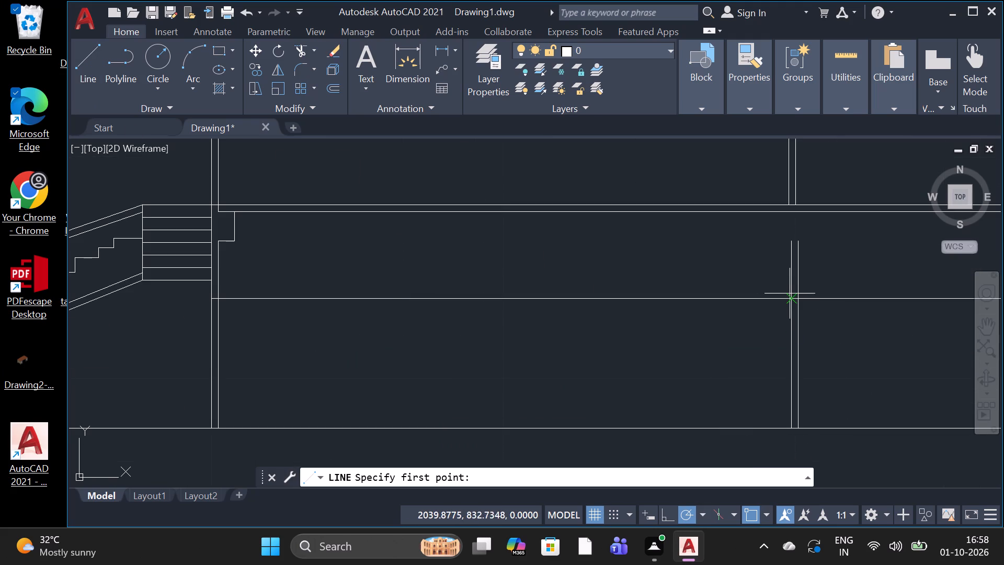
scroll(788, 242, "up", 3)
left_click(788, 242)
scroll(791, 234, "down", 2)
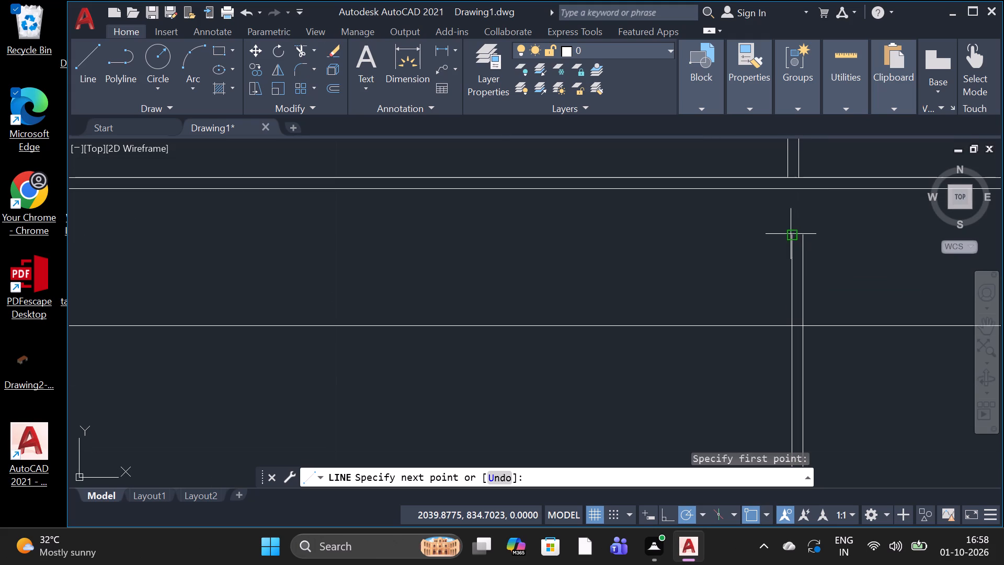
left_click(795, 194)
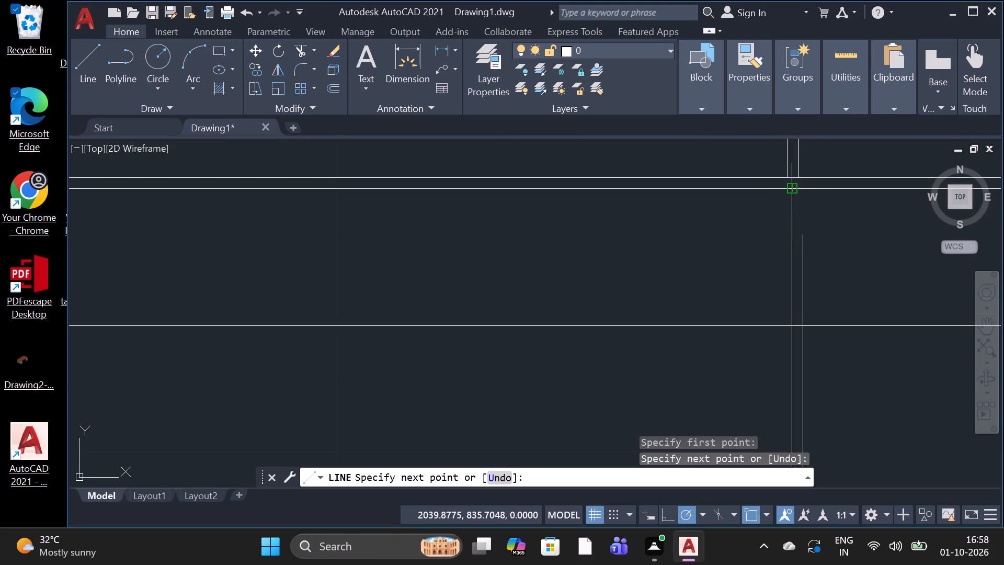
left_click(803, 186)
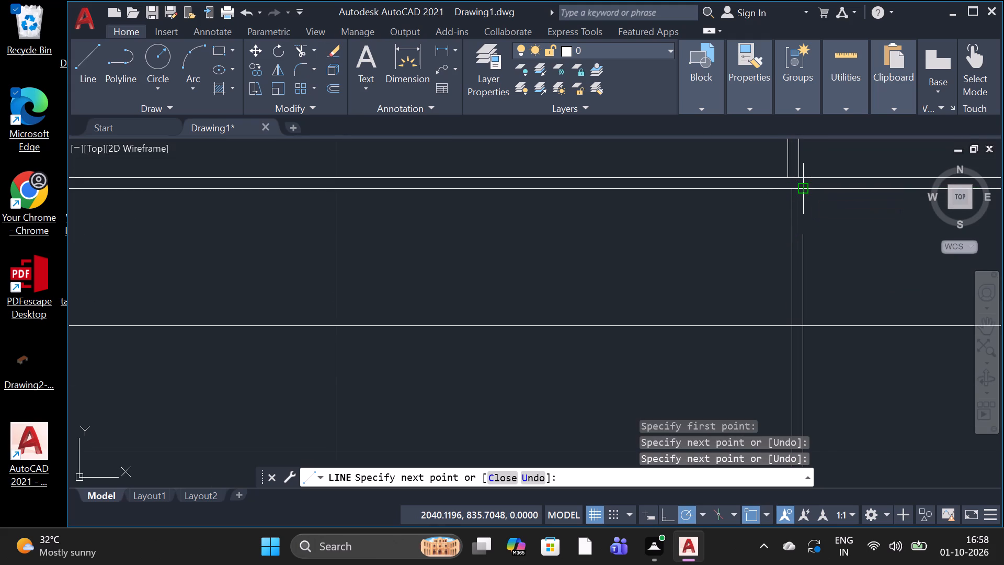
left_click(802, 239)
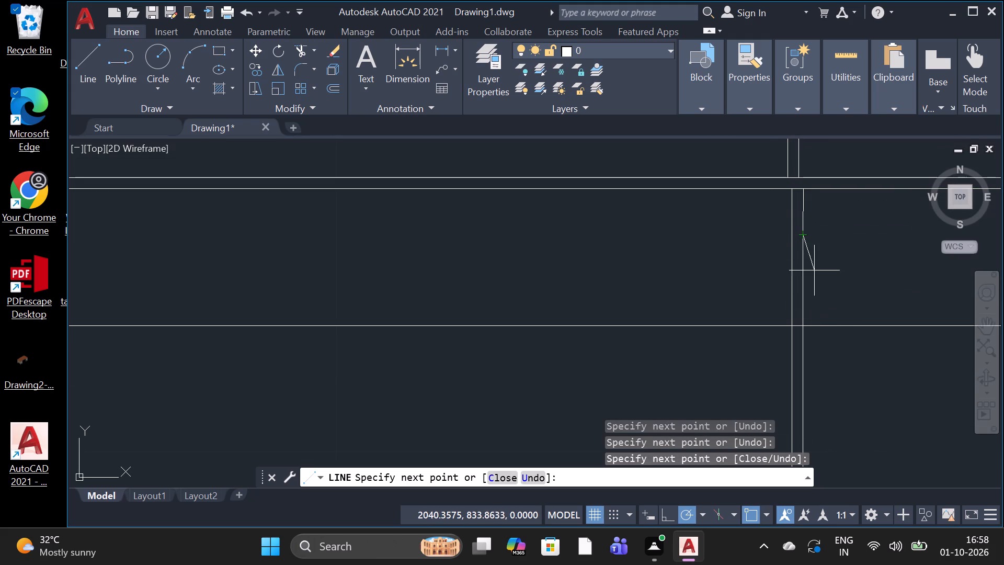
scroll(805, 253, "up", 2)
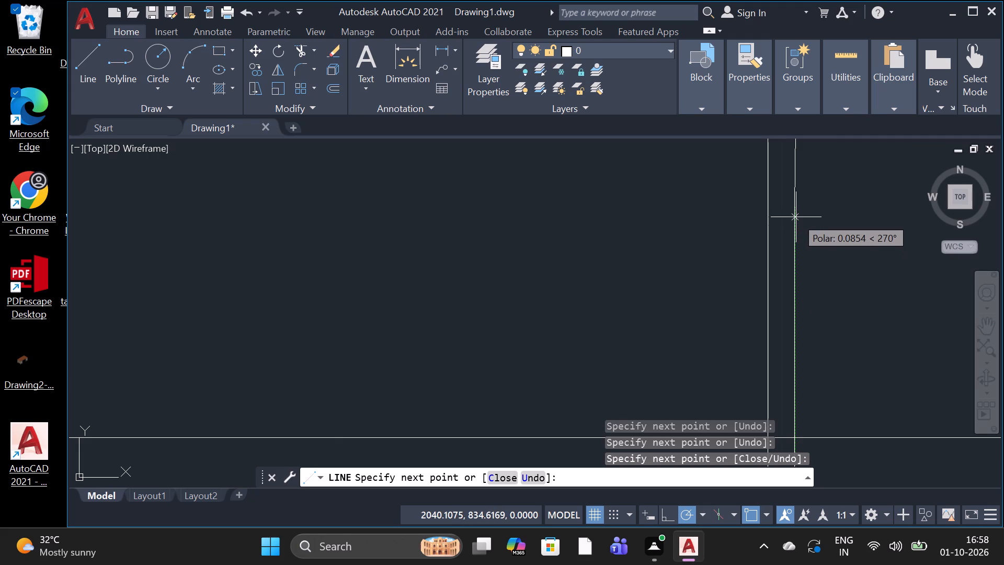
left_click(796, 217)
scroll(796, 213, "down", 2)
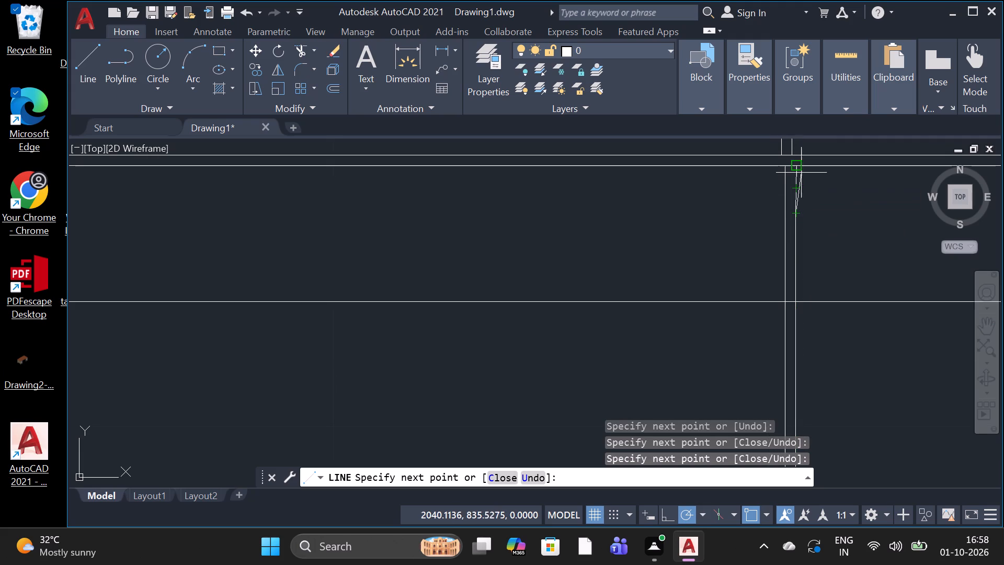
scroll(797, 174, "up", 3)
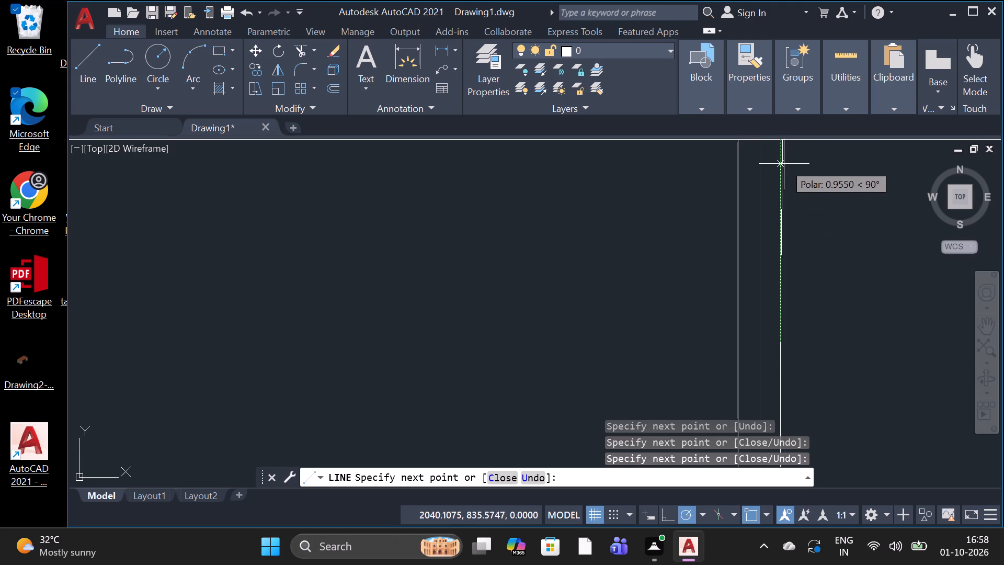
left_click(780, 146)
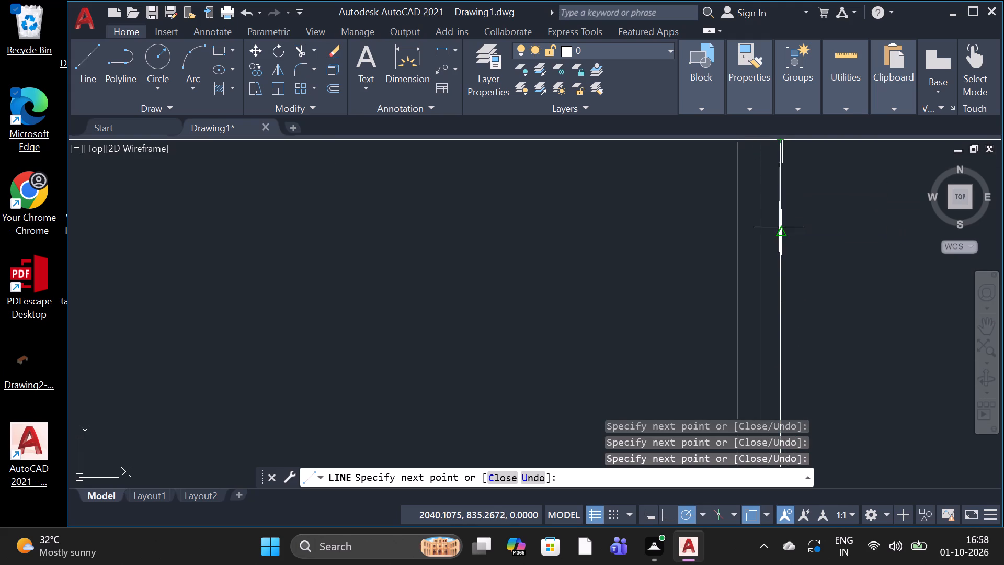
key("space")
Erase the slightly slanted stray line beside the far wall's outer line, just below the slab.
scroll(787, 174, "up", 3)
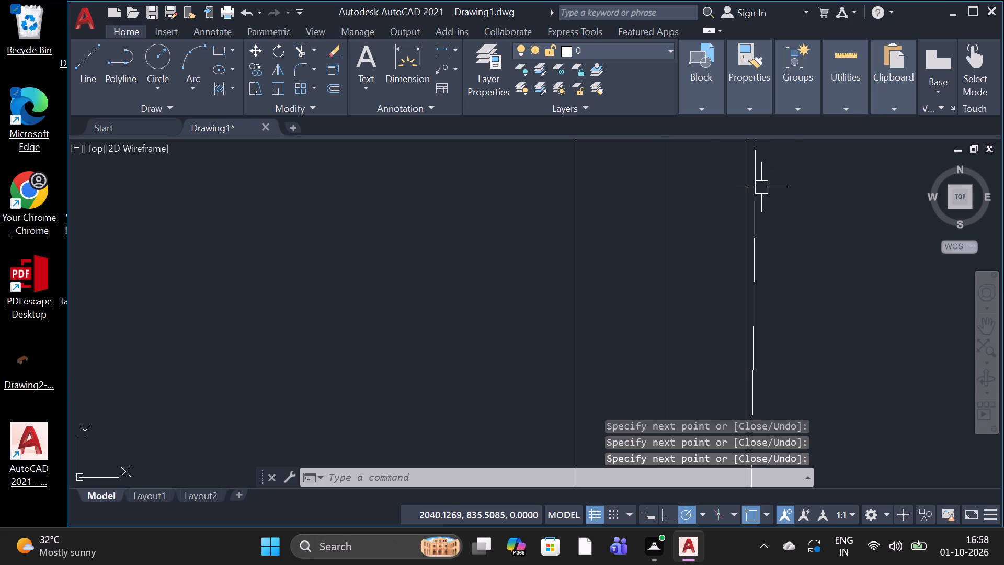
left_click(760, 187)
key("Delete")
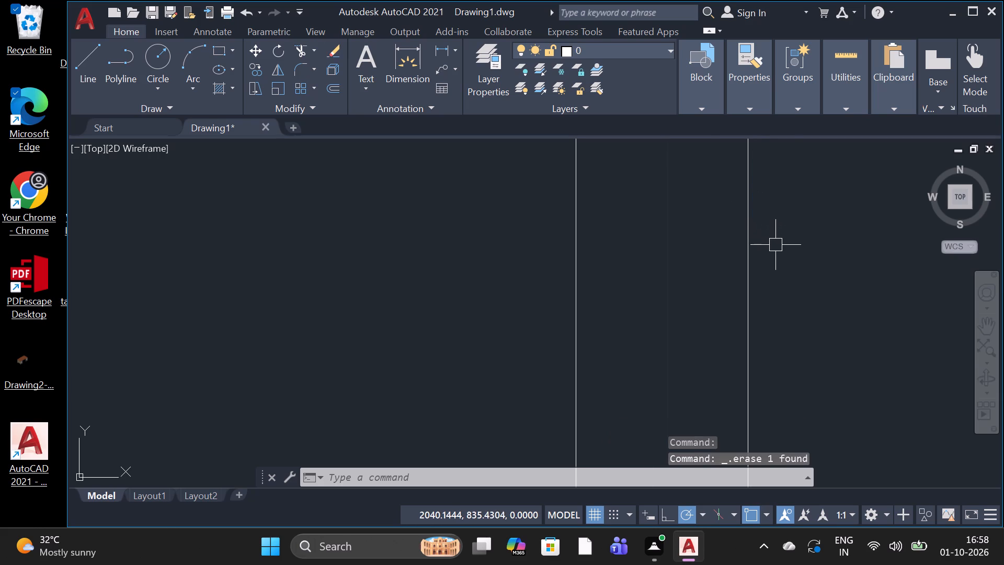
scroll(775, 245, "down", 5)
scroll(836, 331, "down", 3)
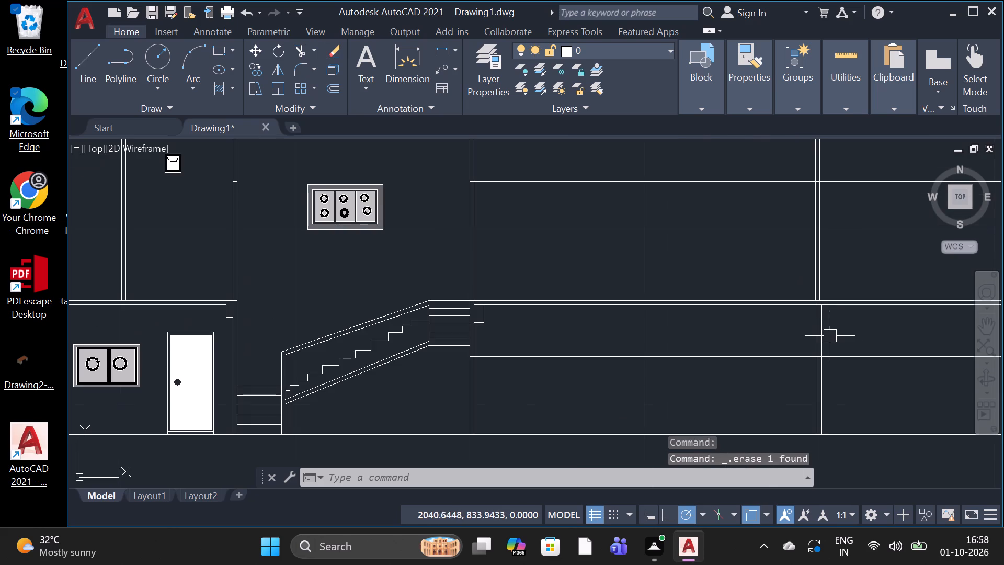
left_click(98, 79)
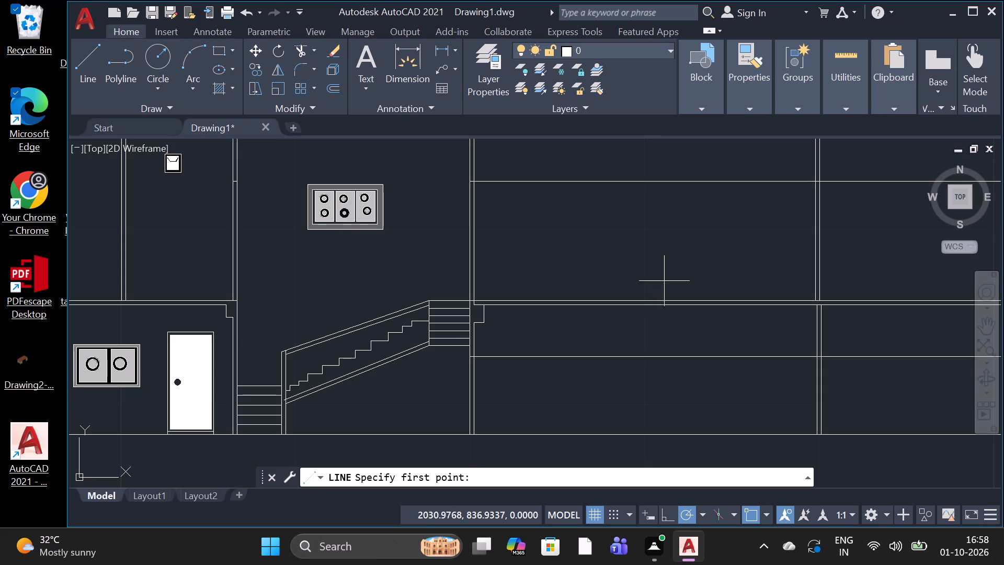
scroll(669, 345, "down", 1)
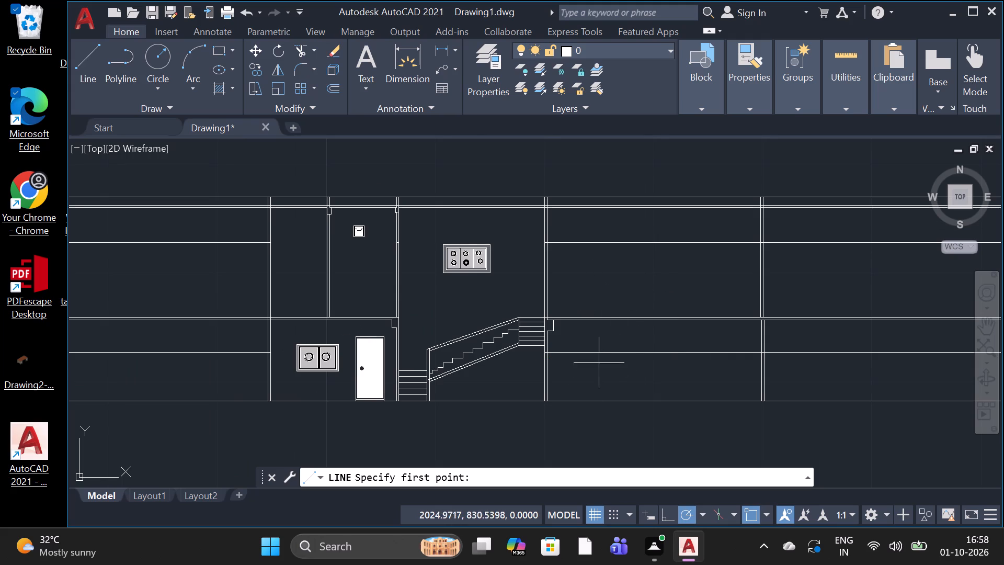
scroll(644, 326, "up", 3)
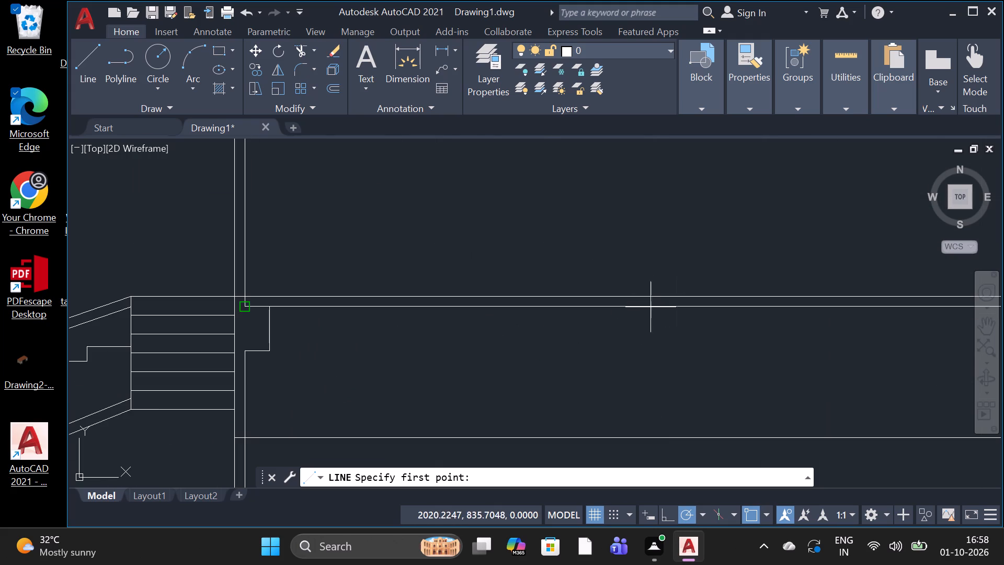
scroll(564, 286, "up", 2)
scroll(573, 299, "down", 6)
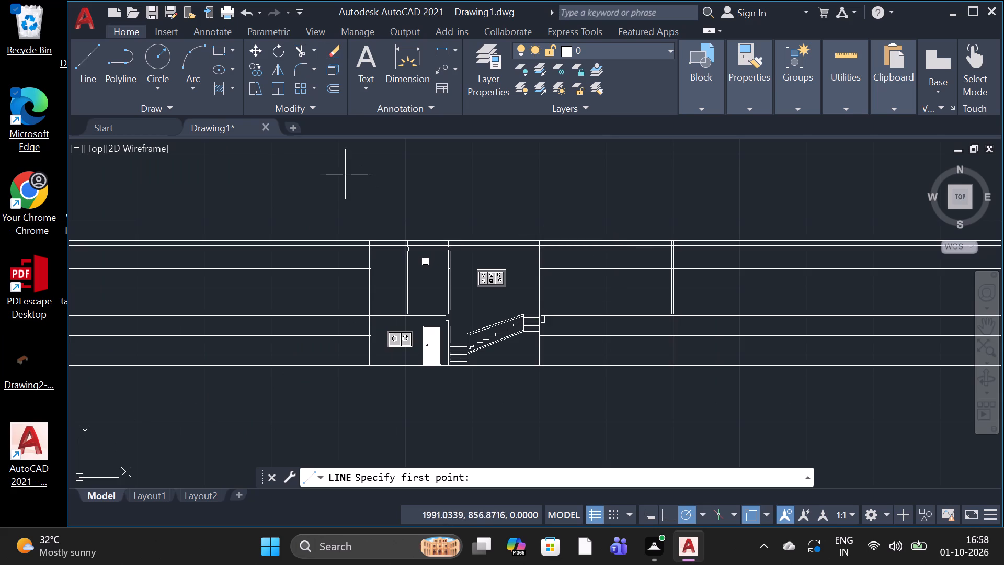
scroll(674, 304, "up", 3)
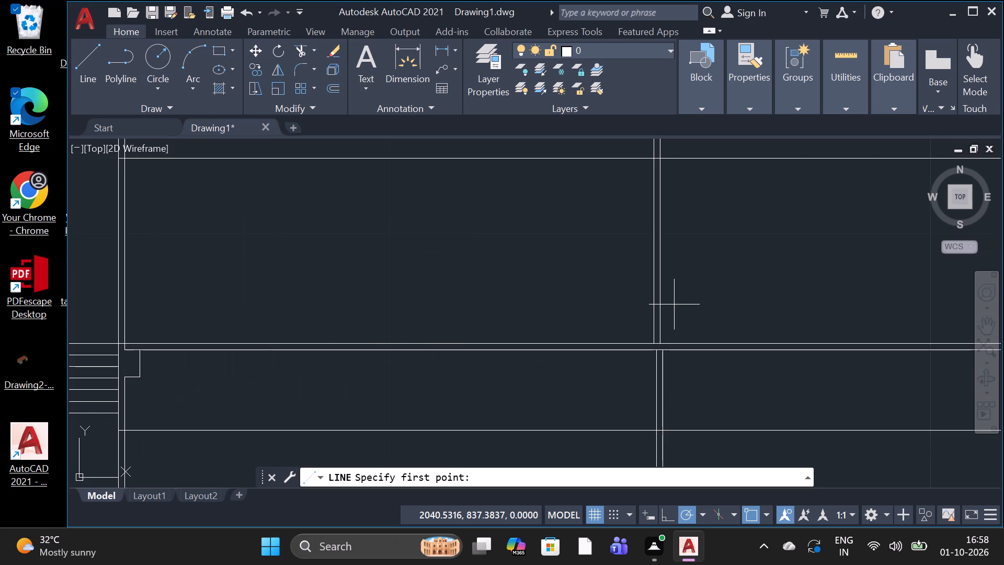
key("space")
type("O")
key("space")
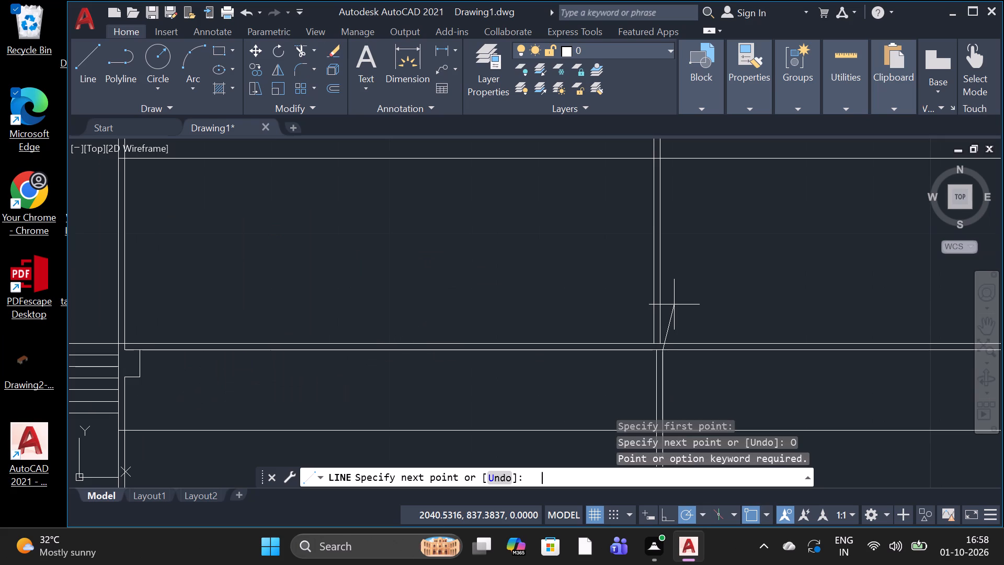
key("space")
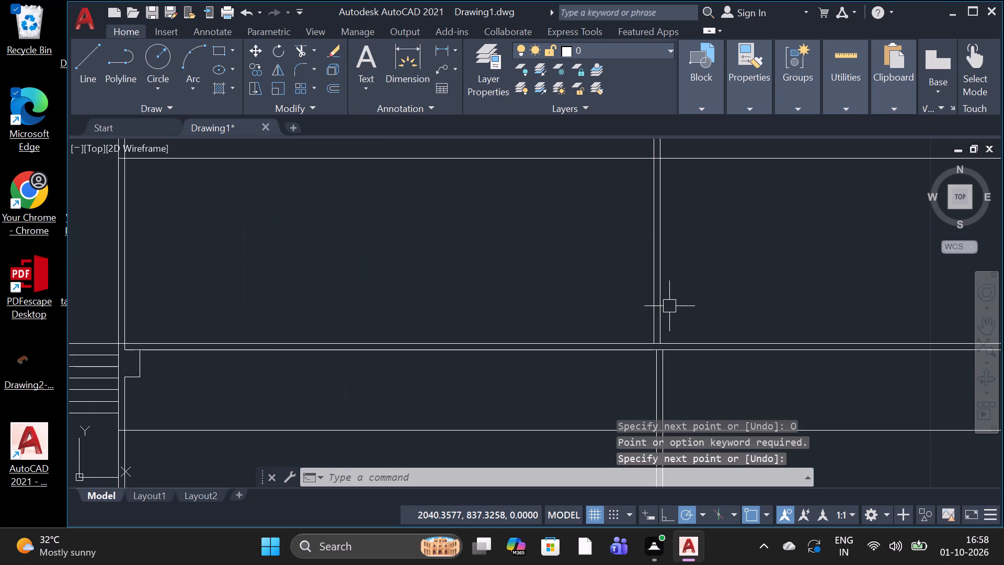
Offset the upper storey far wall's inner line toward the stair hall, through a point about 4.3 away.
key("o")
key("space")
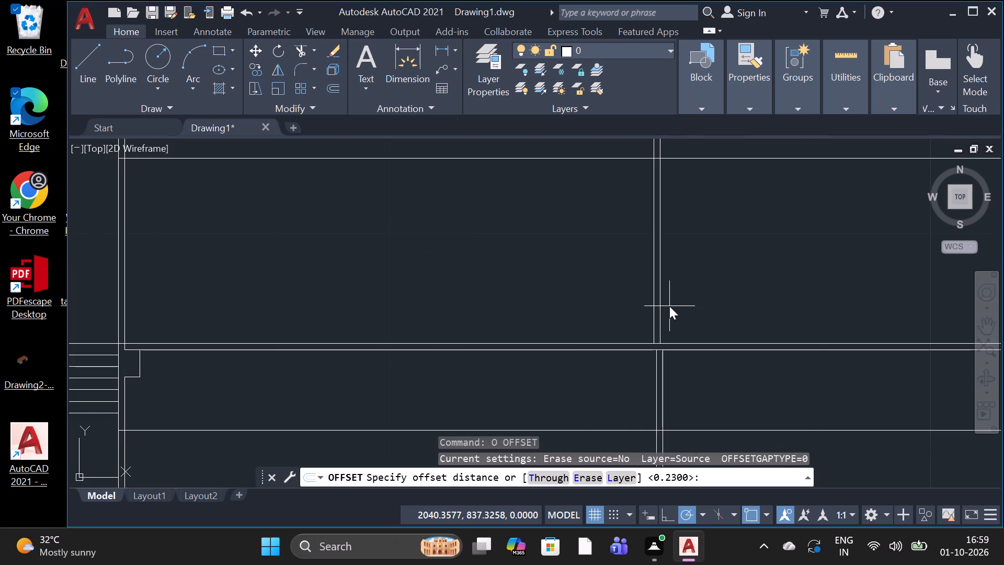
left_click(541, 481)
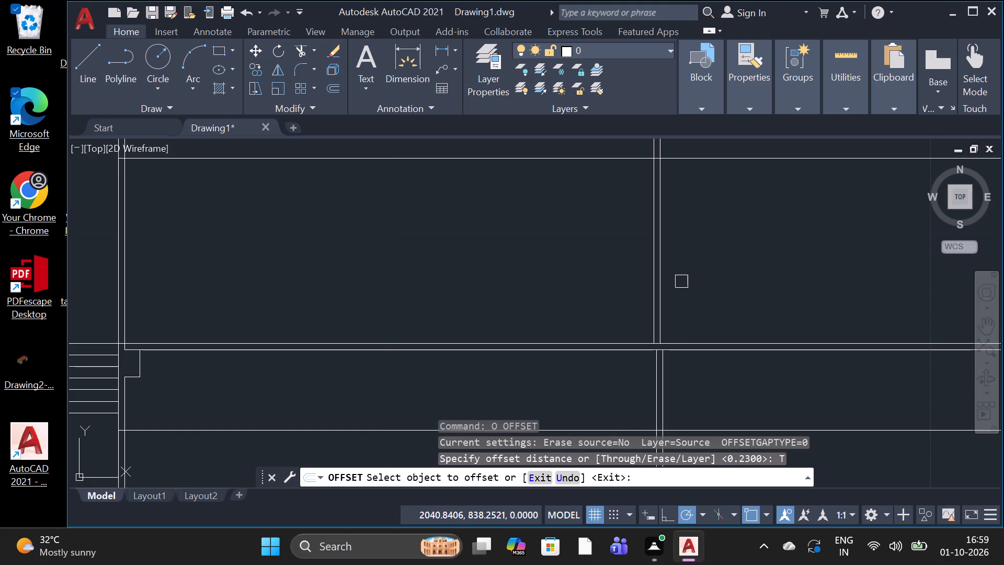
left_click(651, 287)
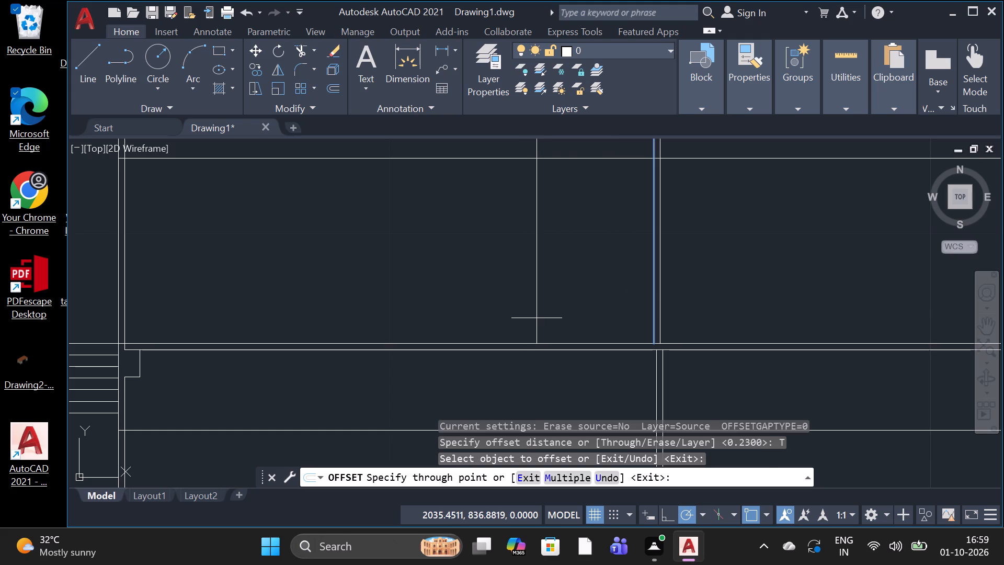
left_click(537, 318)
key("space")
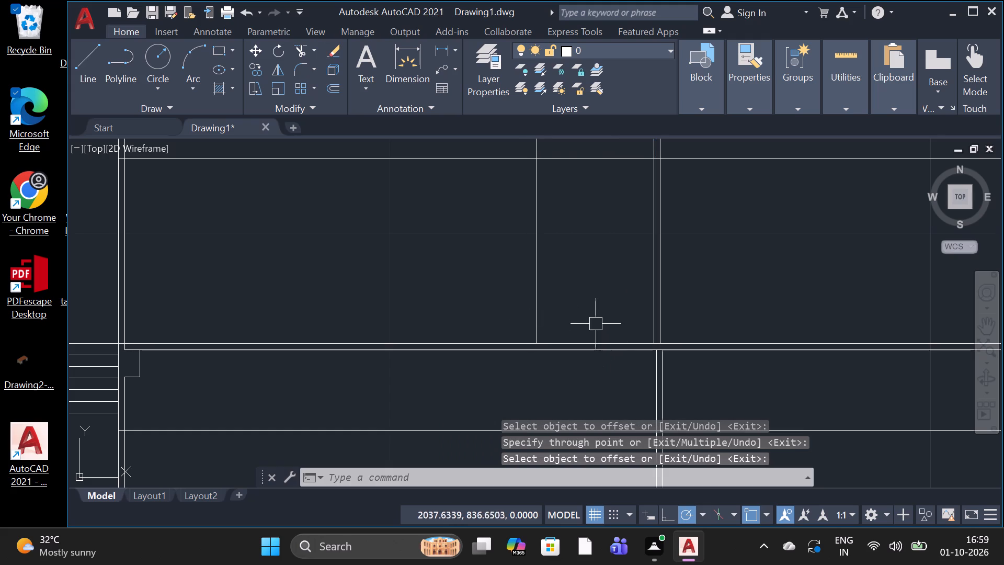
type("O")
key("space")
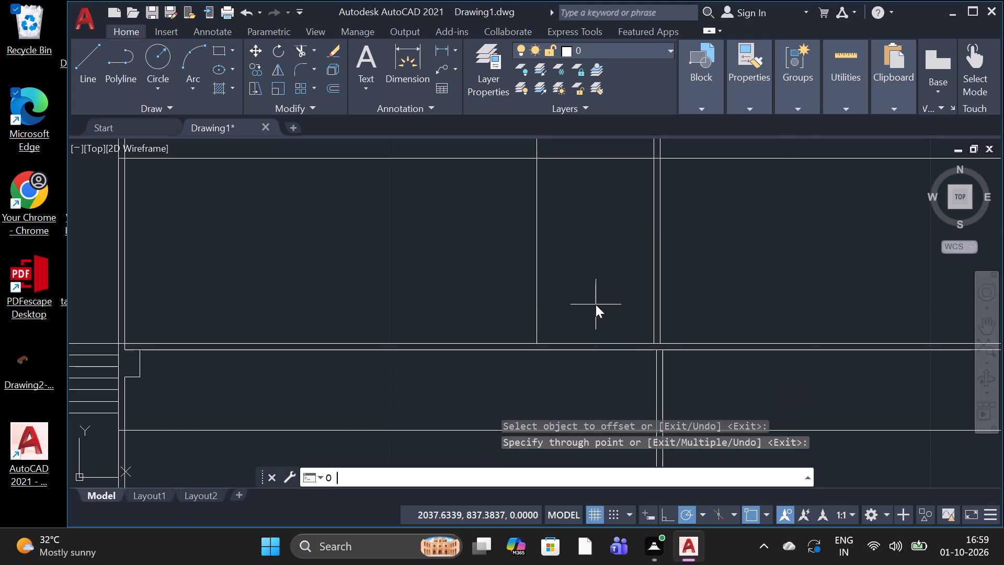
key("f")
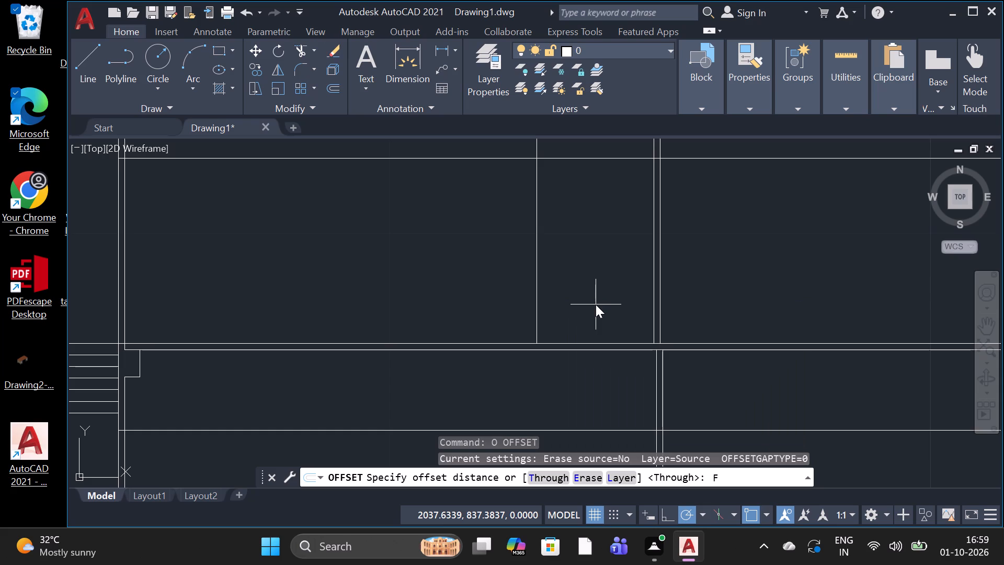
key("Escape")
Offset the new upper-storey partition line 0.23 toward the far wall to give the partition its thickness.
type("O")
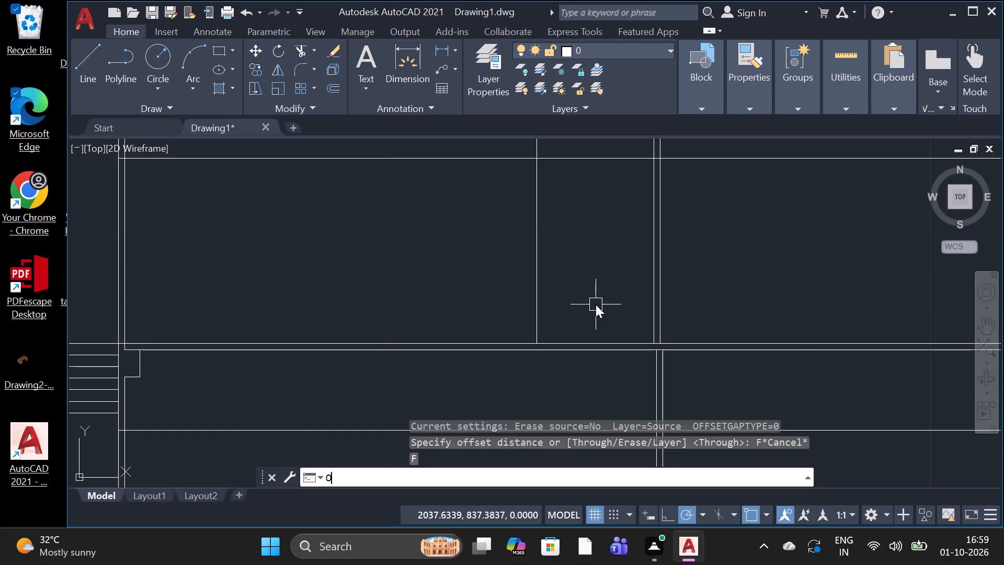
key("space")
type("0.")
type("23")
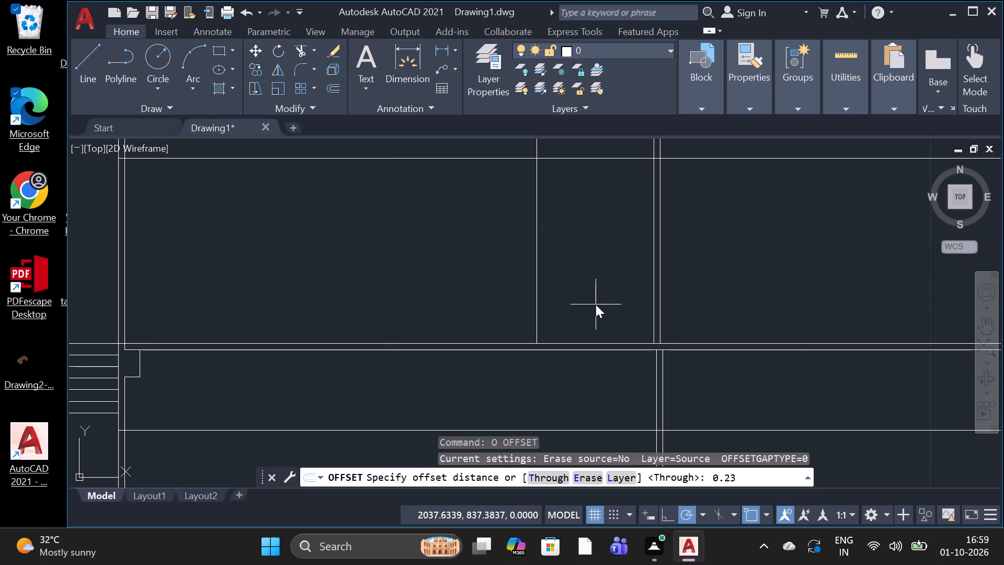
key("space")
left_click(537, 329)
left_click(539, 330)
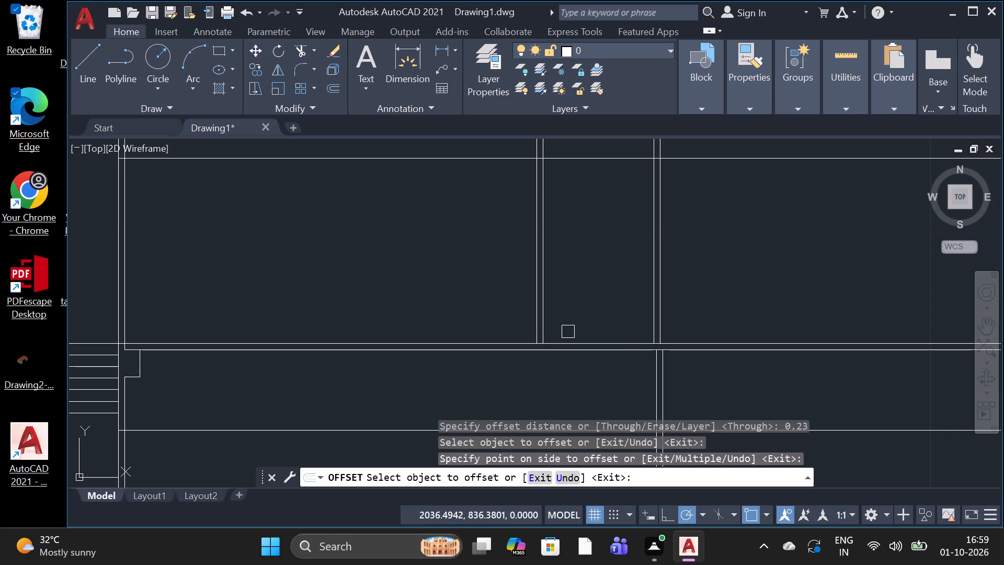
scroll(577, 330, "down", 2)
key("space")
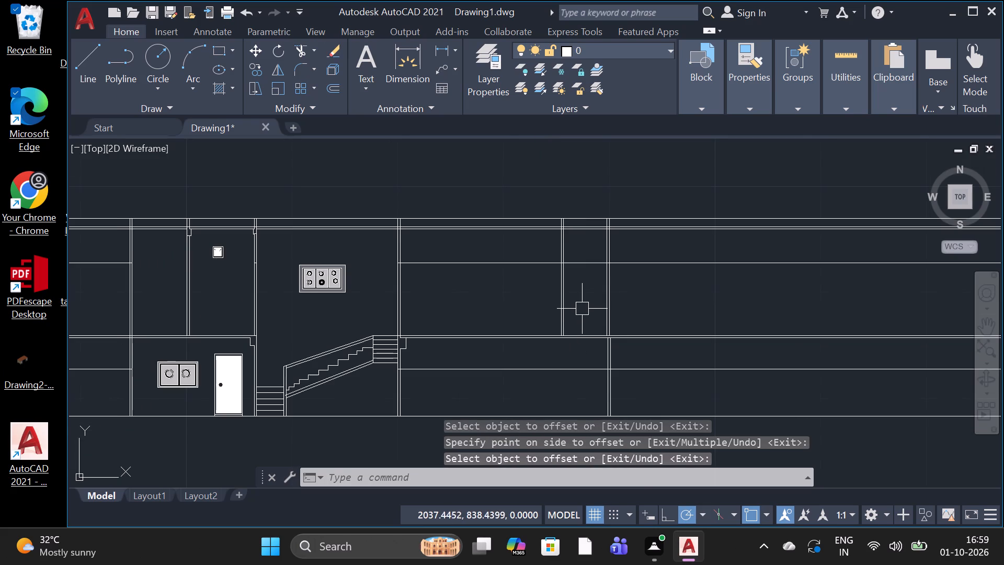
Trim the upper storey's horizontal mid-height line between the partition and far wall, and between the stair hall wall and partition.
scroll(583, 300, "up", 2)
type("TR")
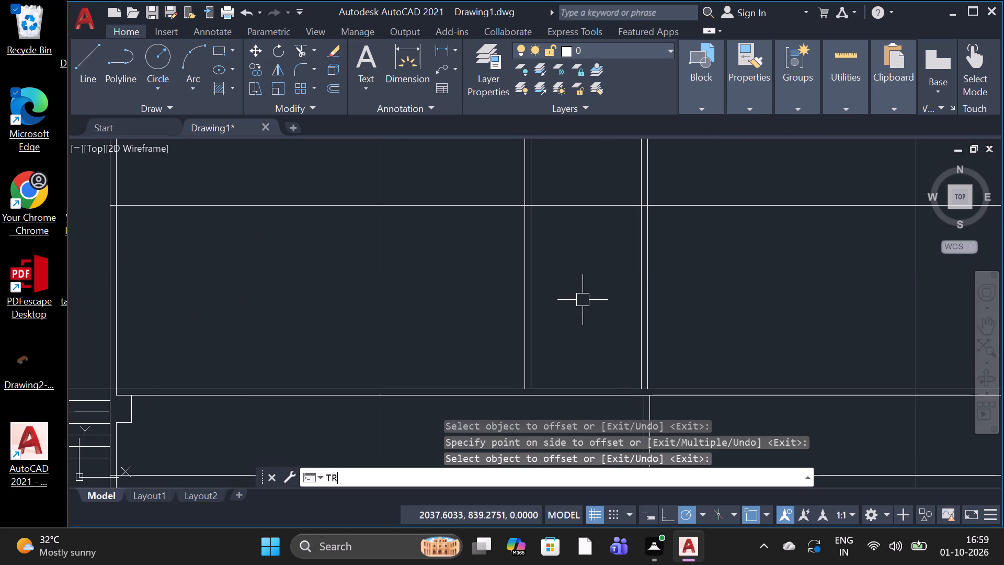
key("space")
key("space")
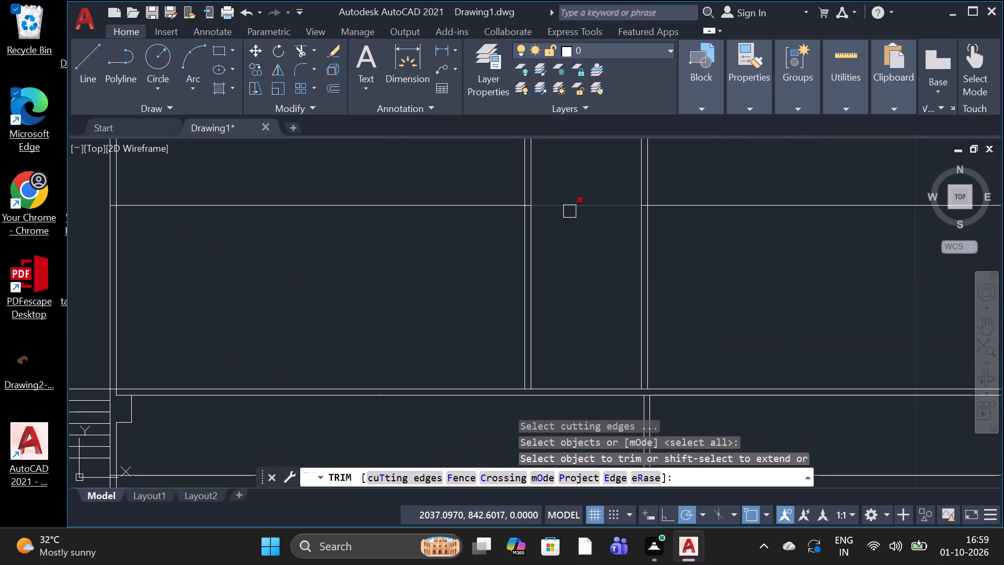
left_click(572, 212)
left_click(577, 207)
left_click(581, 202)
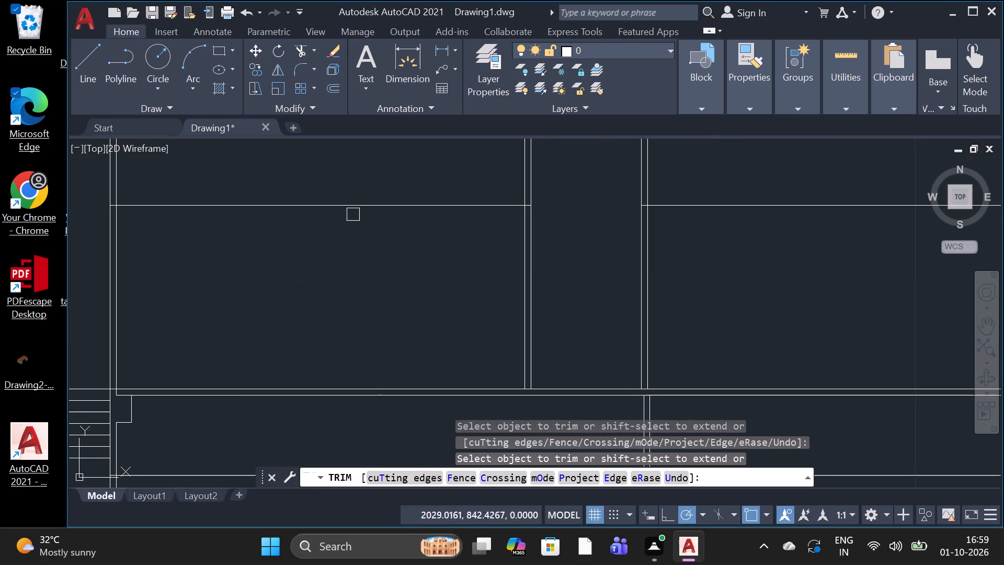
left_click(369, 206)
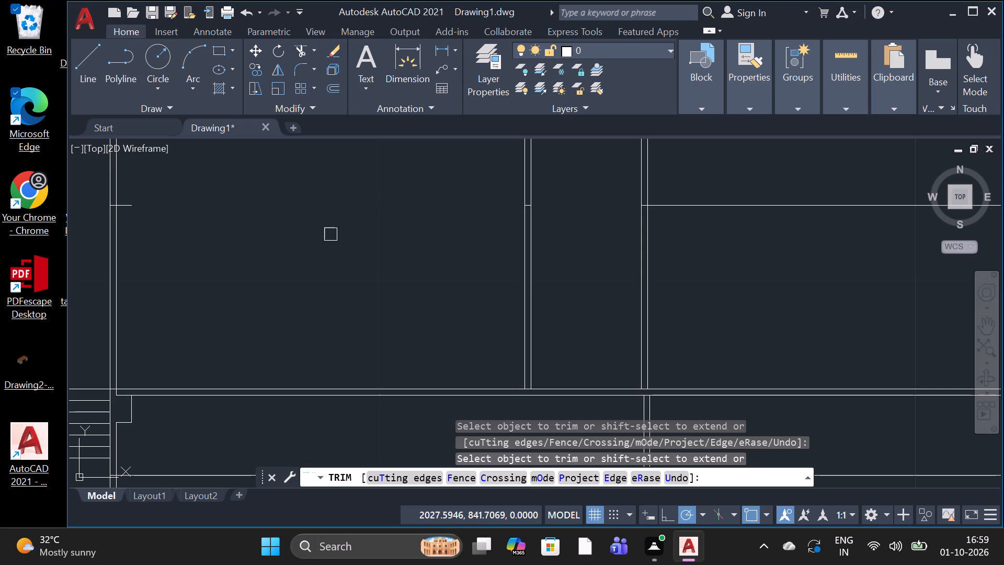
Erase the short leftover piece of the horizontal line inside the upper-storey partition's thickness.
scroll(543, 207, "up", 1)
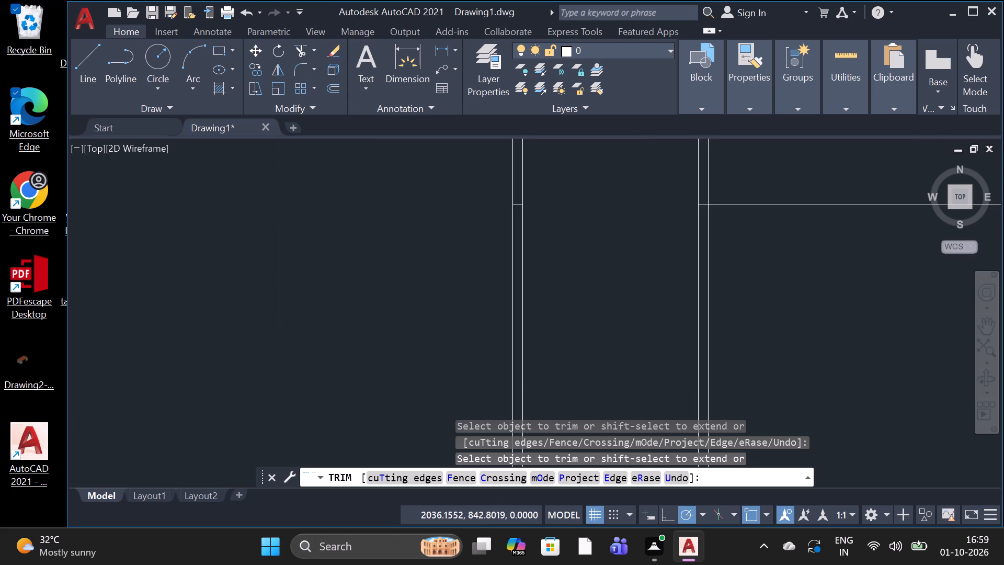
scroll(543, 204, "up", 4)
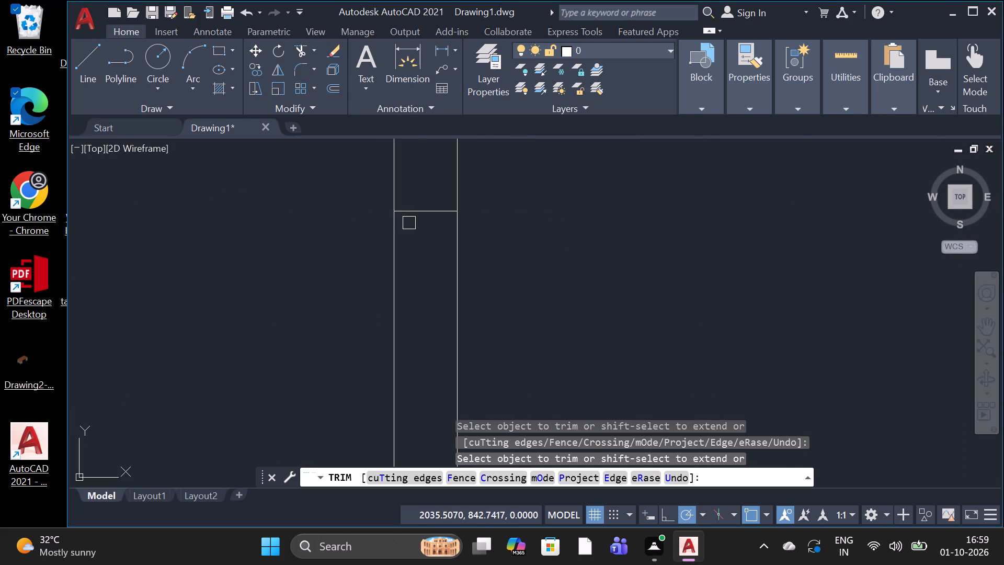
left_click(417, 210)
left_click(417, 210)
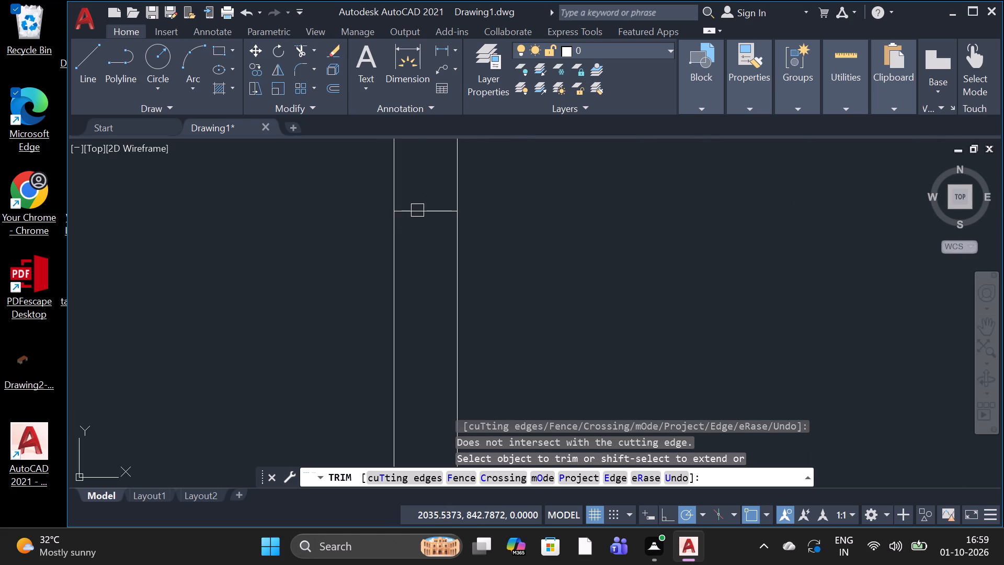
key("space")
left_click(417, 210)
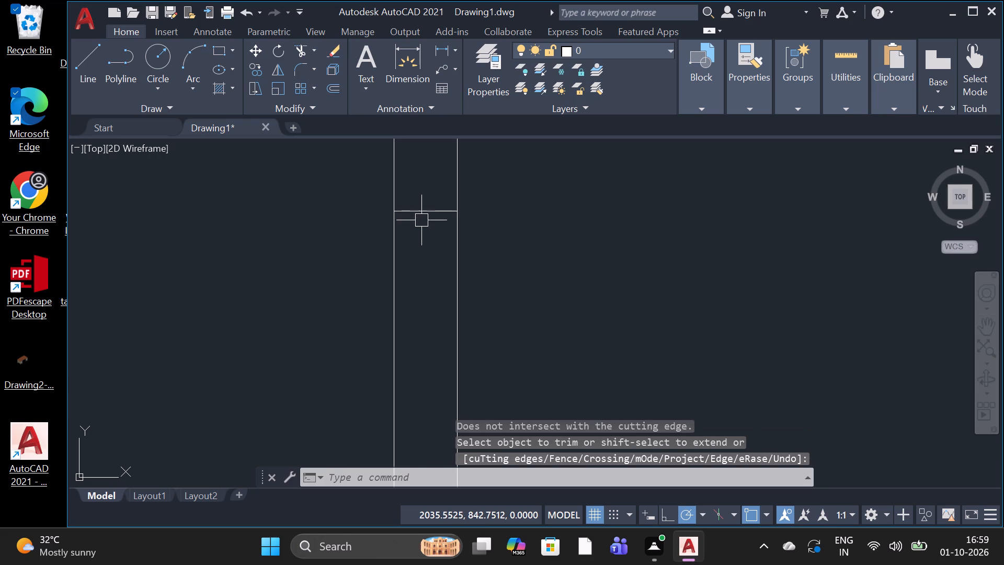
left_click(421, 220)
left_click_drag(425, 213, 430, 211)
left_click(431, 209)
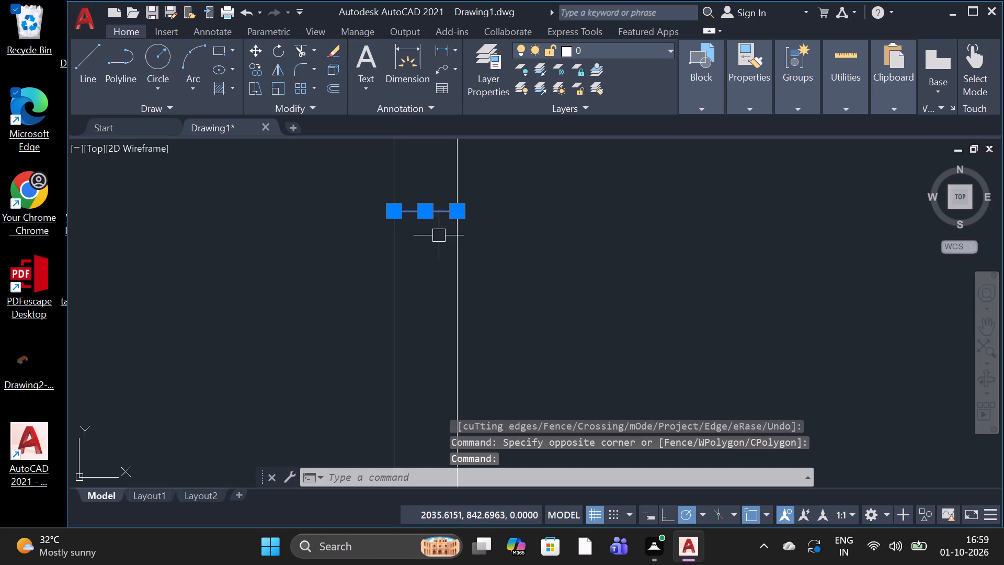
key("Delete")
Erase the short leftover stub of the horizontal line crossing the upper storey's stair hall wall.
scroll(418, 266, "down", 2)
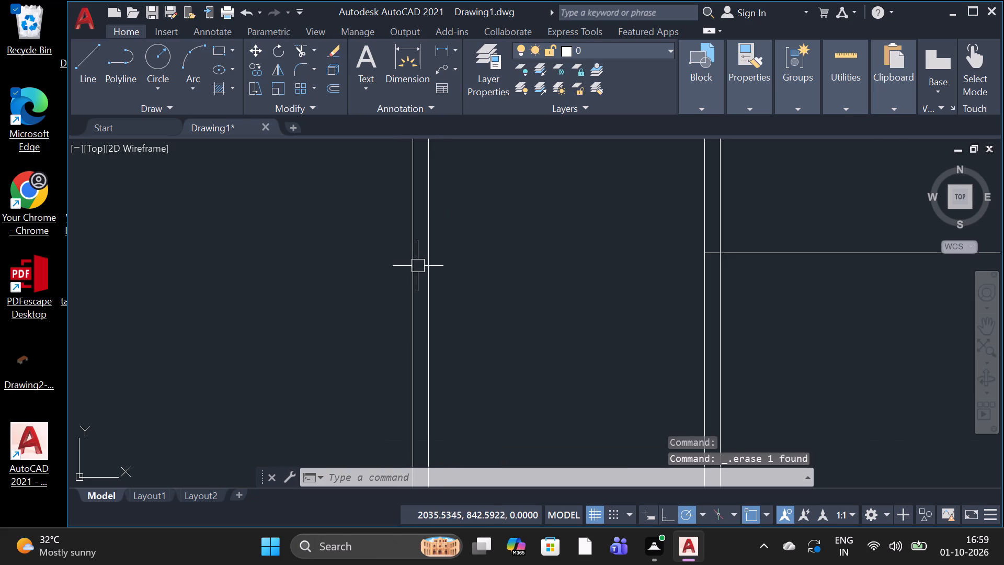
scroll(418, 266, "down", 4)
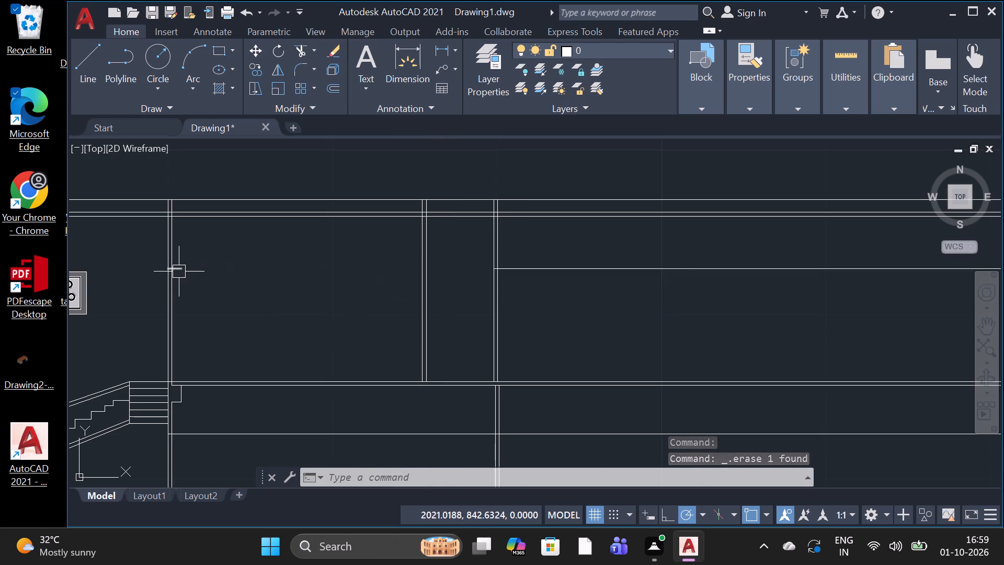
scroll(179, 272, "up", 4)
left_click(149, 247)
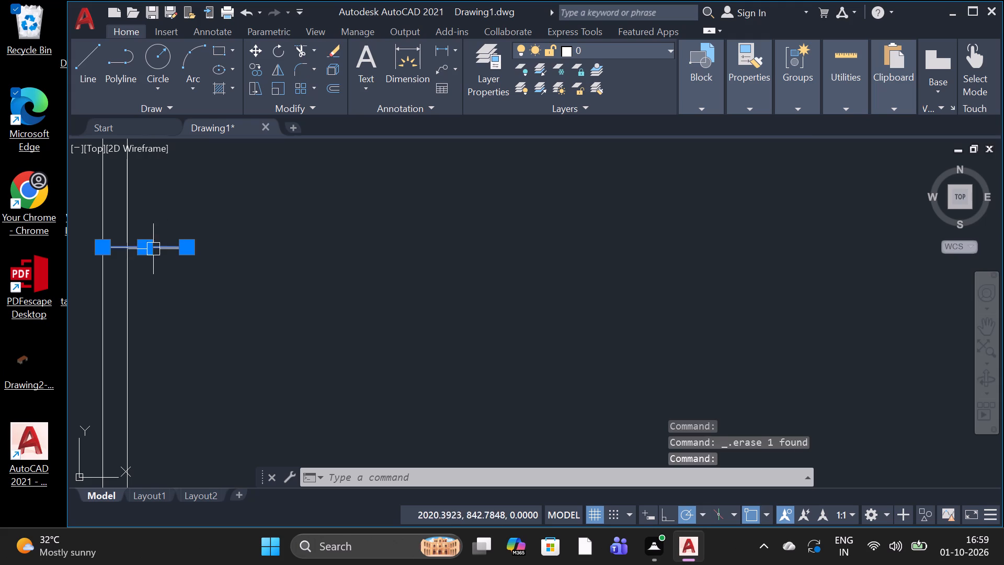
key("Delete")
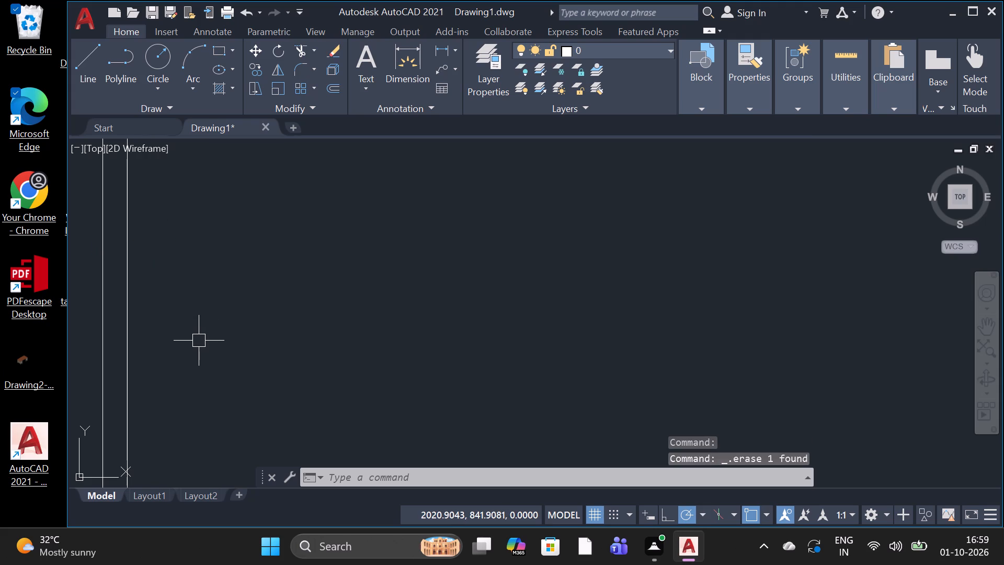
Look over the whole elevation, from the rooms with the door and window panels to the far wall.
scroll(199, 343, "down", 5)
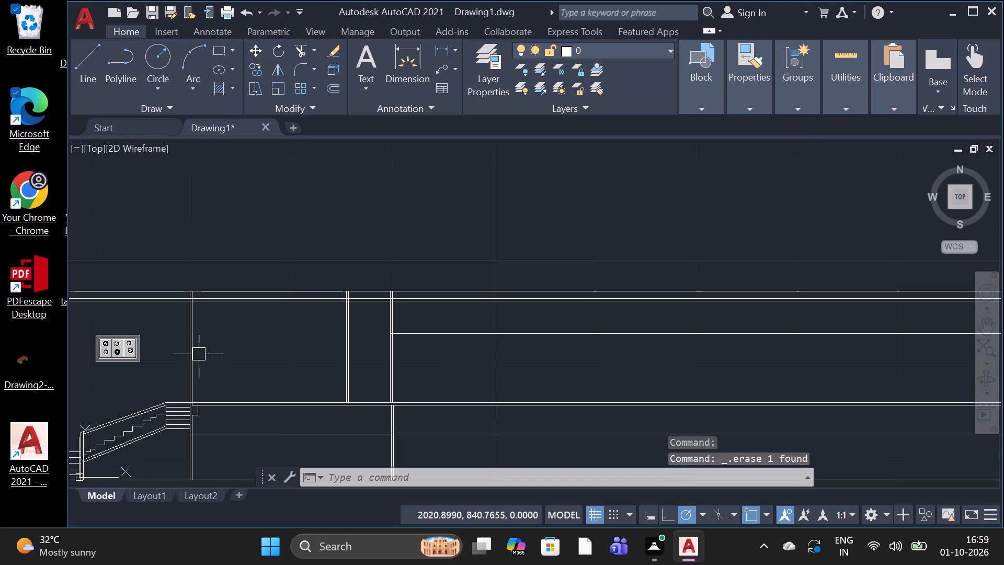
scroll(199, 355, "down", 3)
scroll(118, 363, "up", 5)
scroll(118, 363, "down", 1)
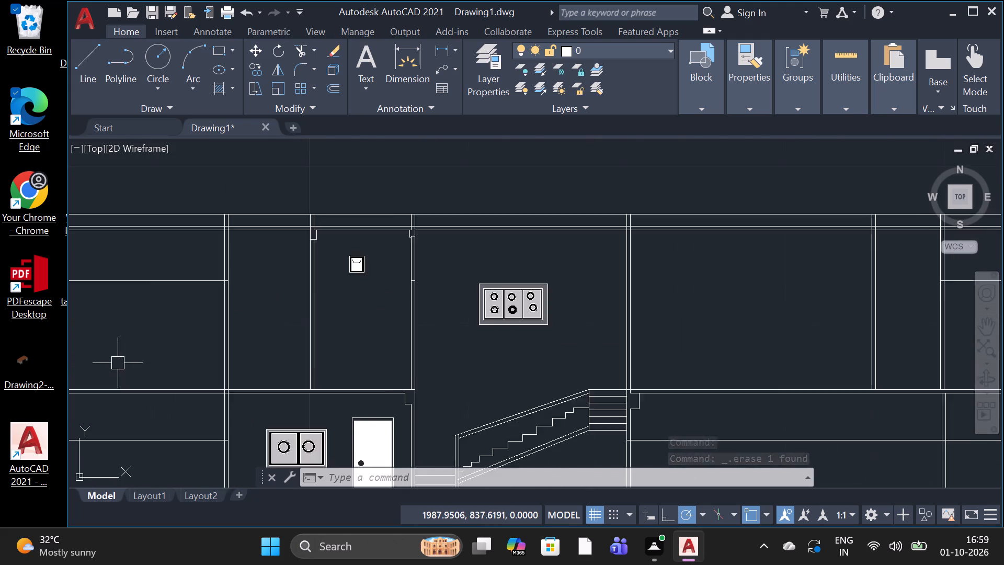
scroll(118, 363, "down", 1)
scroll(206, 467, "up", 1)
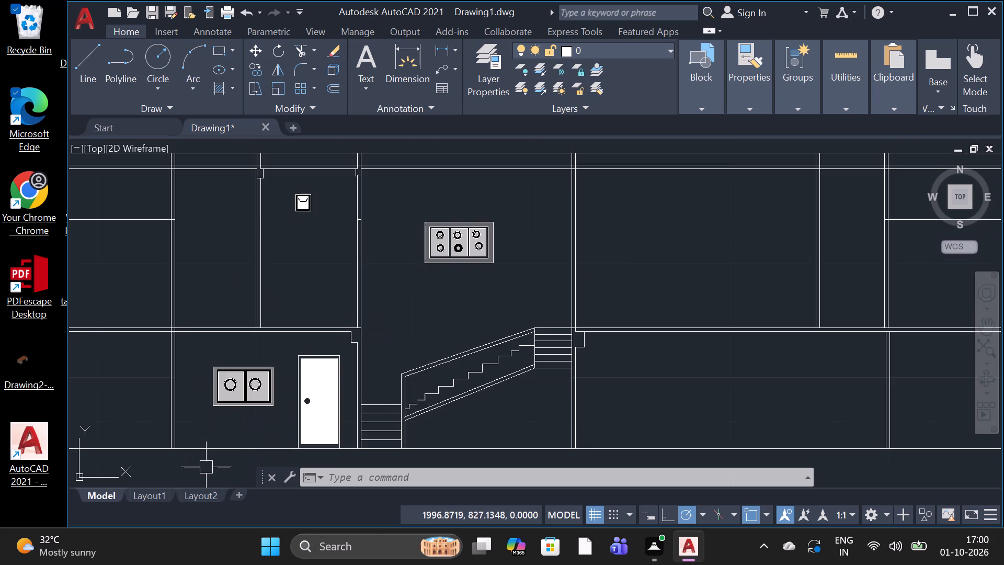
scroll(601, 440, "down", 2)
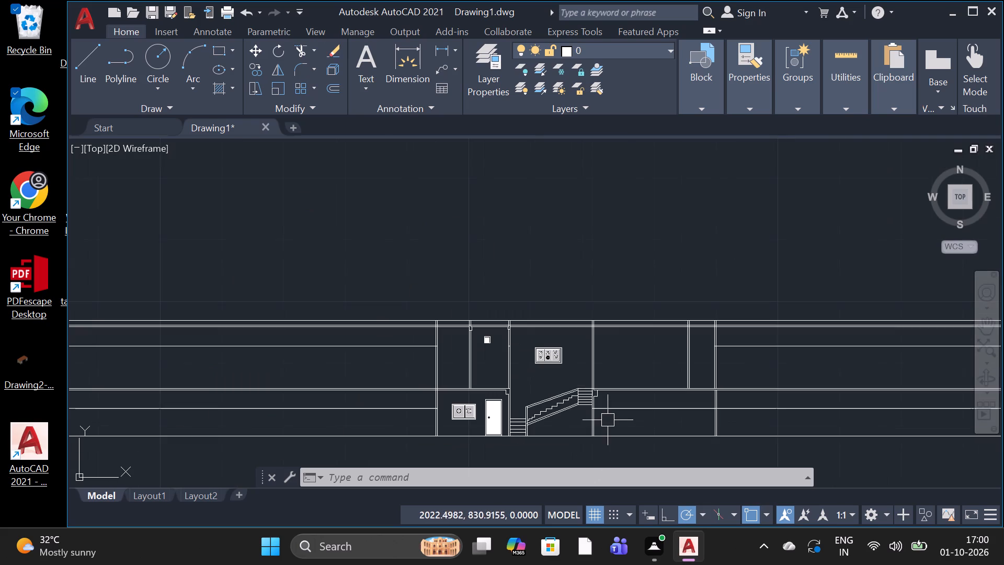
scroll(609, 443, "up", 2)
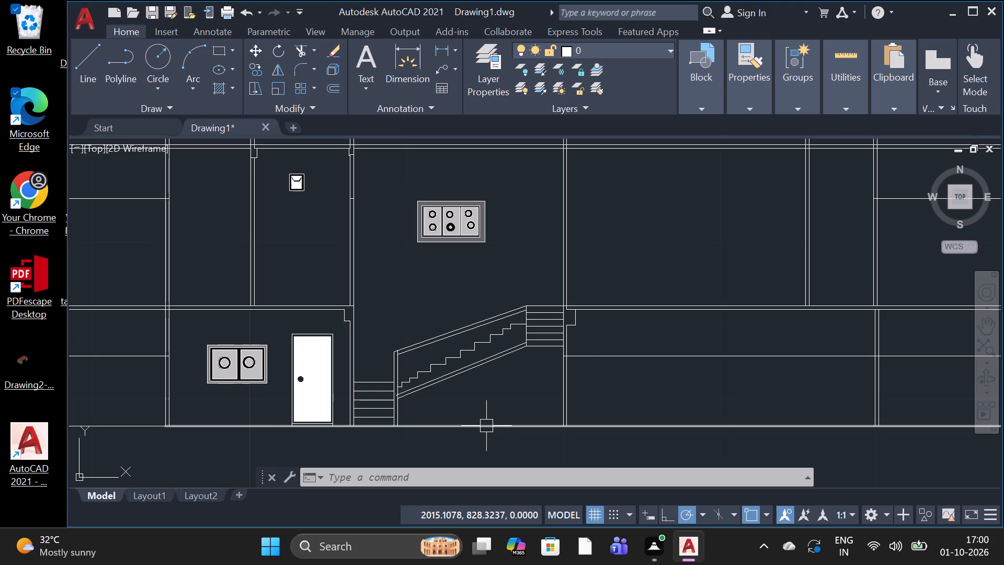
Copy the ground-floor door, from the midpoint of its stair-side edge, into the upper-storey space between the partition and far wall.
type("CO")
key("space")
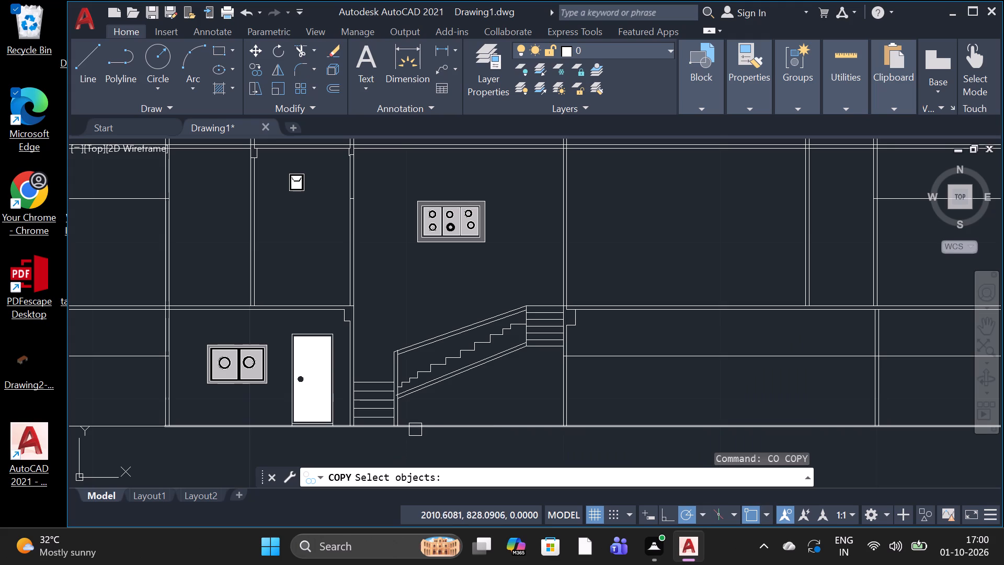
scroll(353, 332, "up", 3)
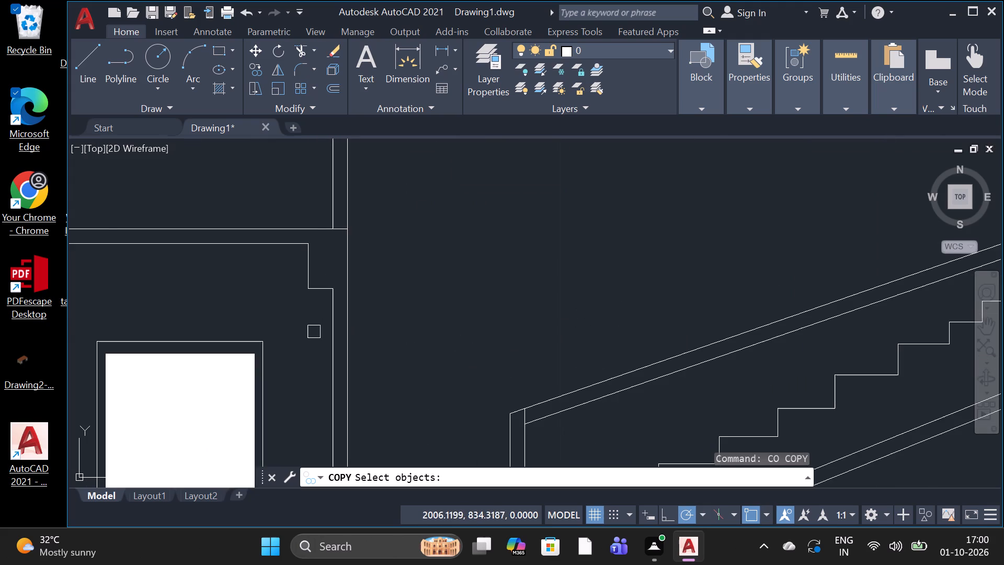
left_click_drag(312, 329, 297, 321)
scroll(81, 252, "down", 2)
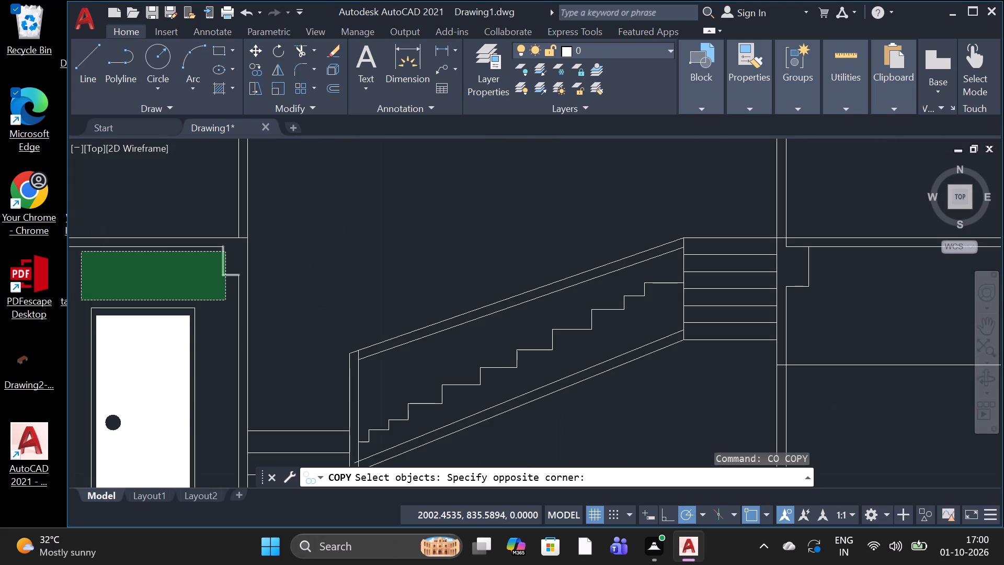
scroll(81, 252, "down", 1)
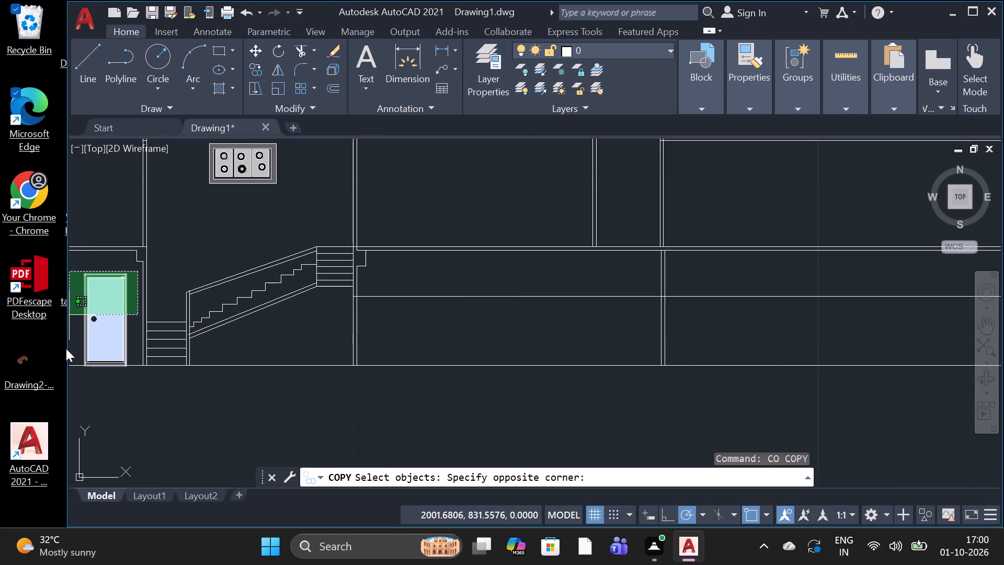
scroll(65, 349, "down", 2)
scroll(75, 340, "up", 2)
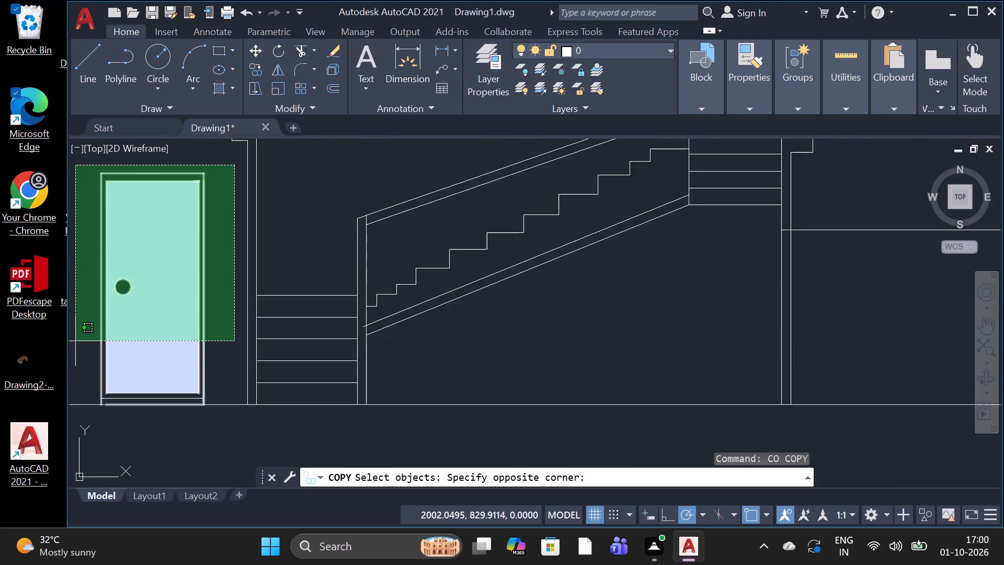
scroll(75, 341, "up", 1)
scroll(75, 340, "down", 2)
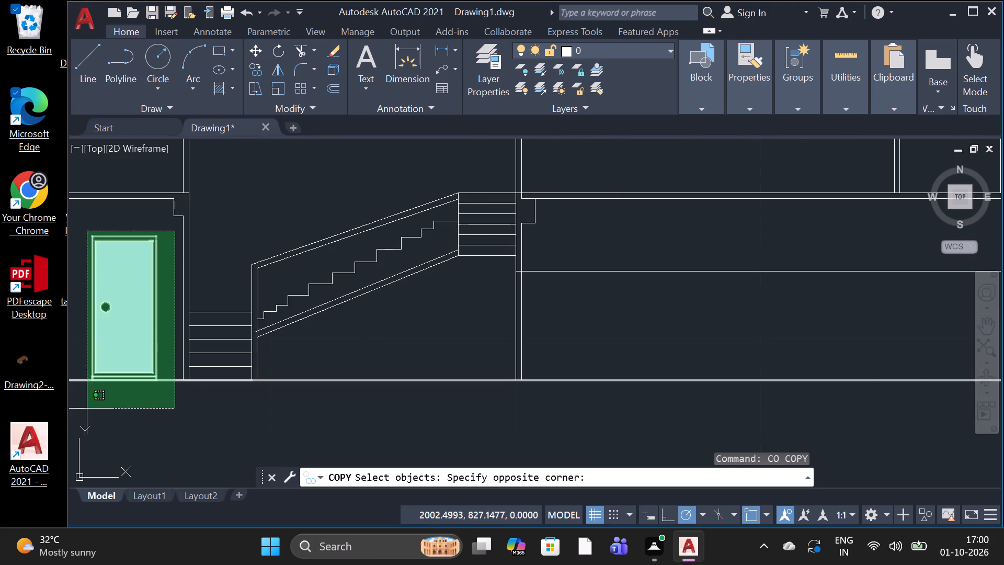
scroll(87, 409, "up", 3)
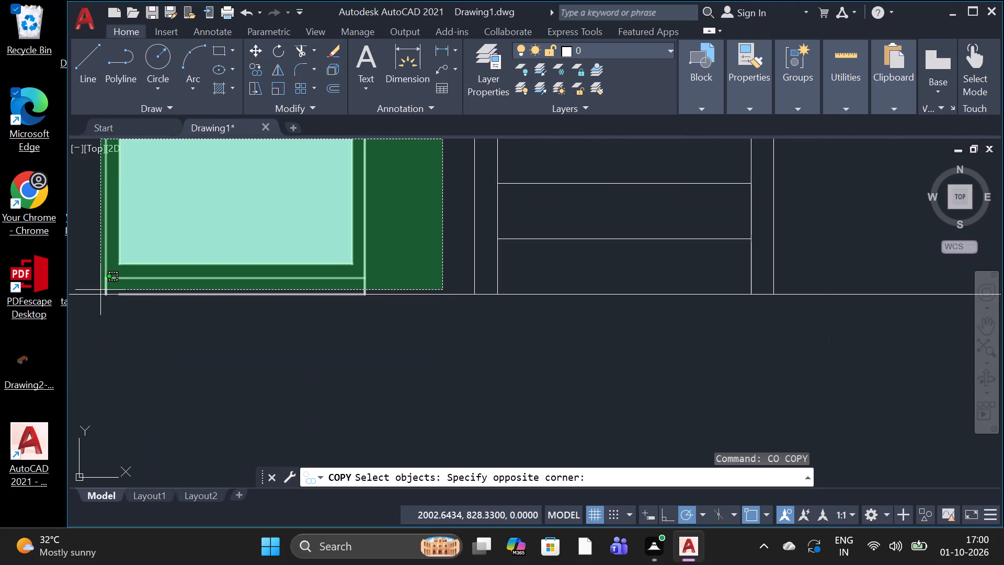
left_click(100, 290)
scroll(100, 290, "down", 3)
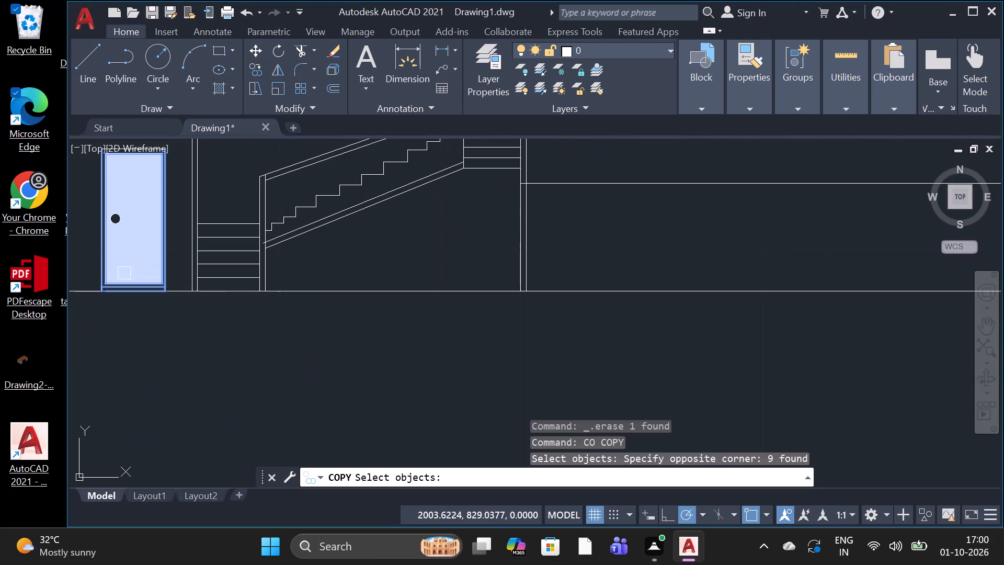
key("space")
left_click(161, 225)
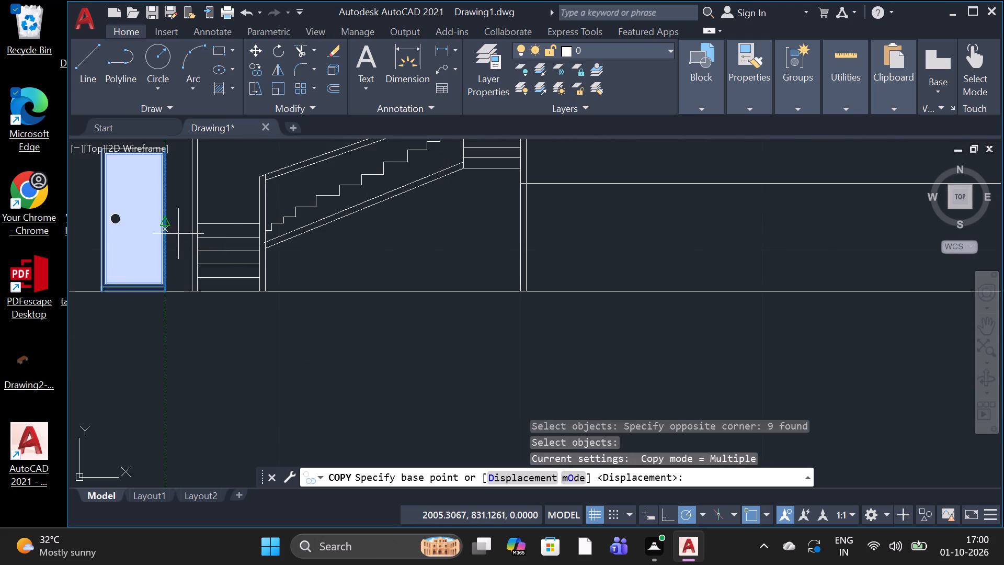
left_click(159, 229)
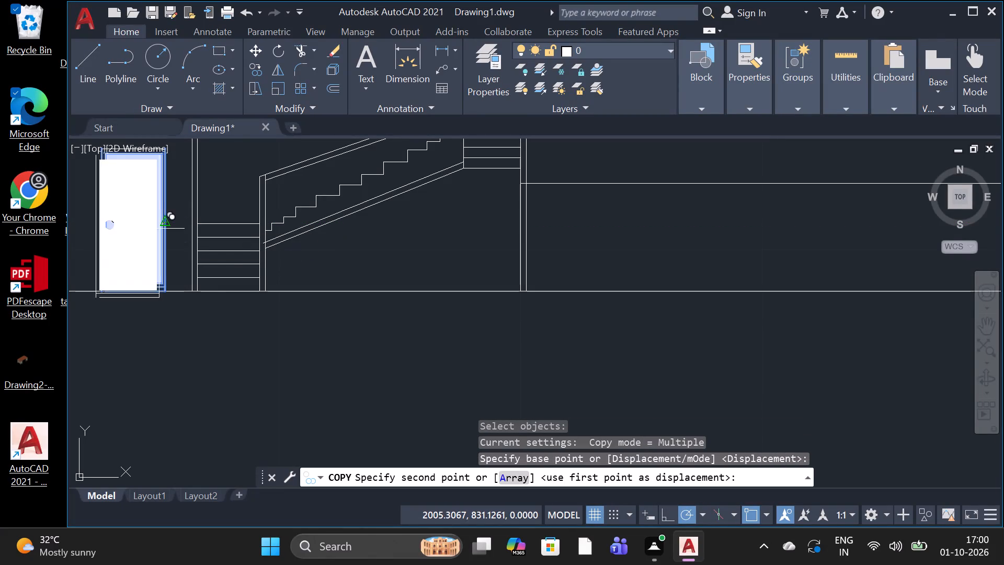
scroll(356, 320, "down", 3)
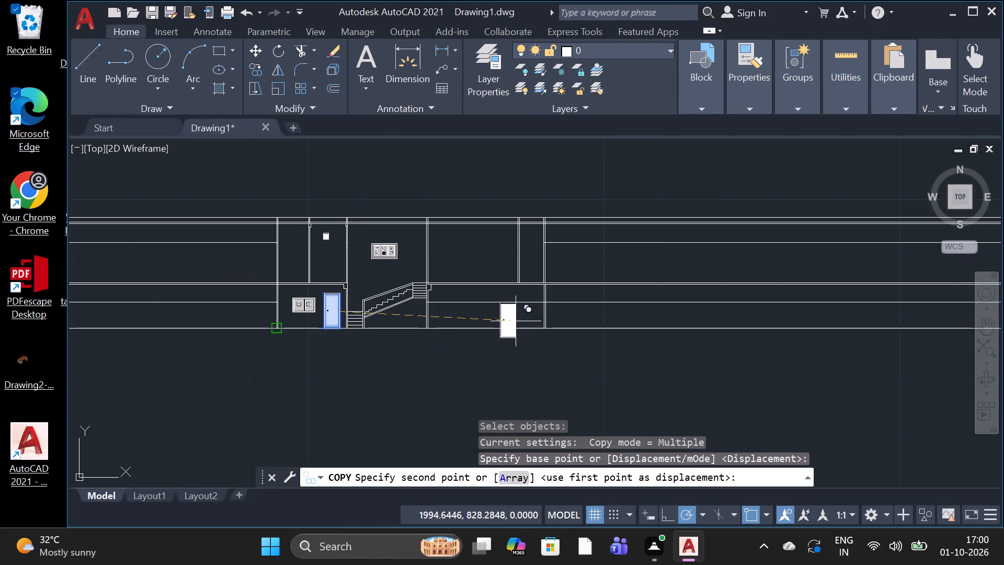
scroll(518, 312, "up", 3)
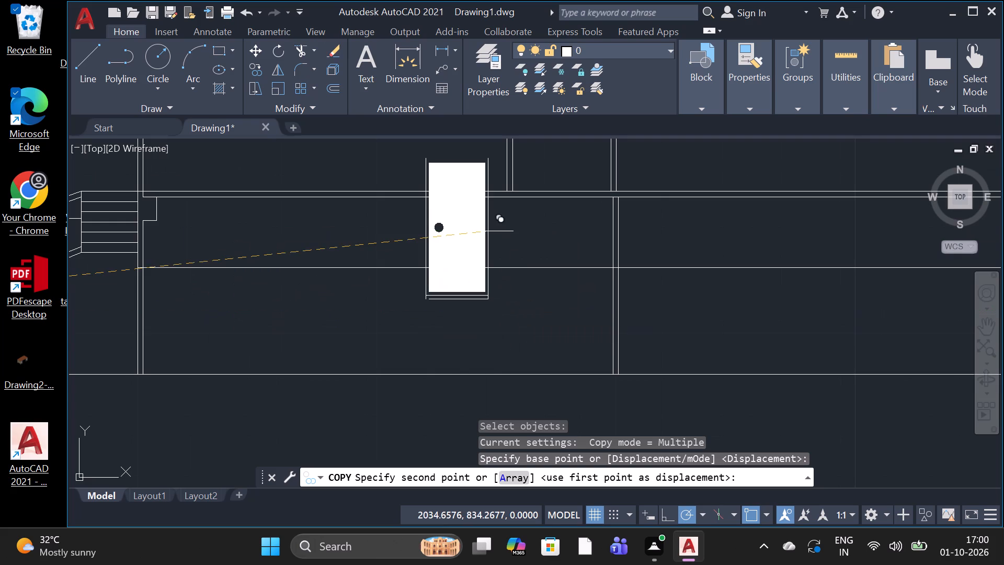
scroll(576, 317, "down", 2)
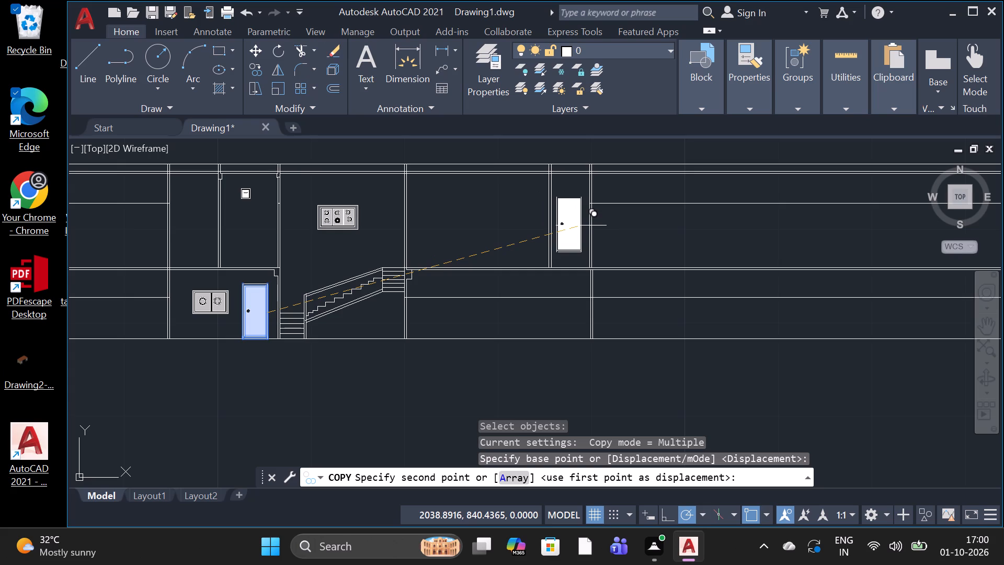
scroll(581, 225, "up", 2)
scroll(566, 227, "down", 4)
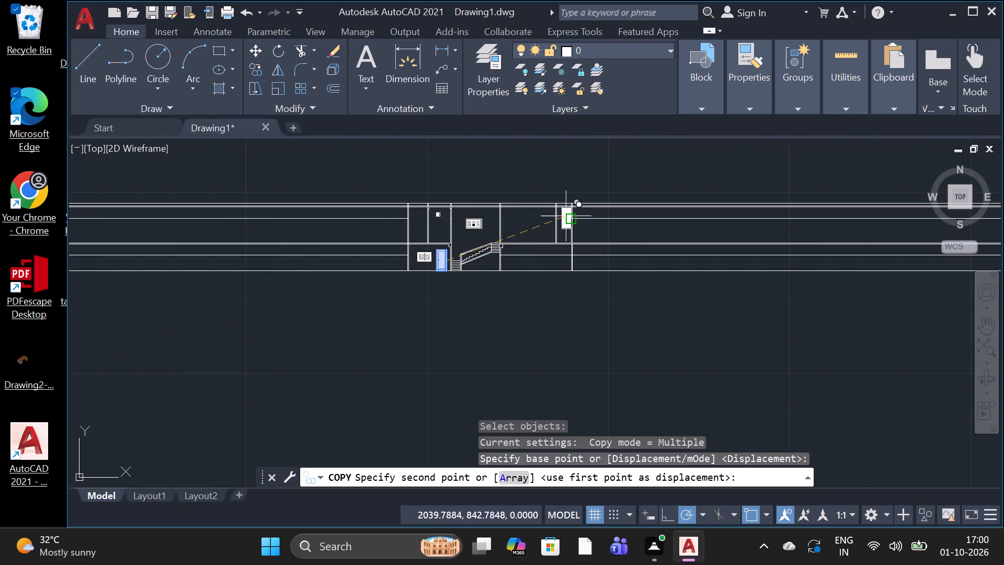
scroll(566, 216, "up", 4)
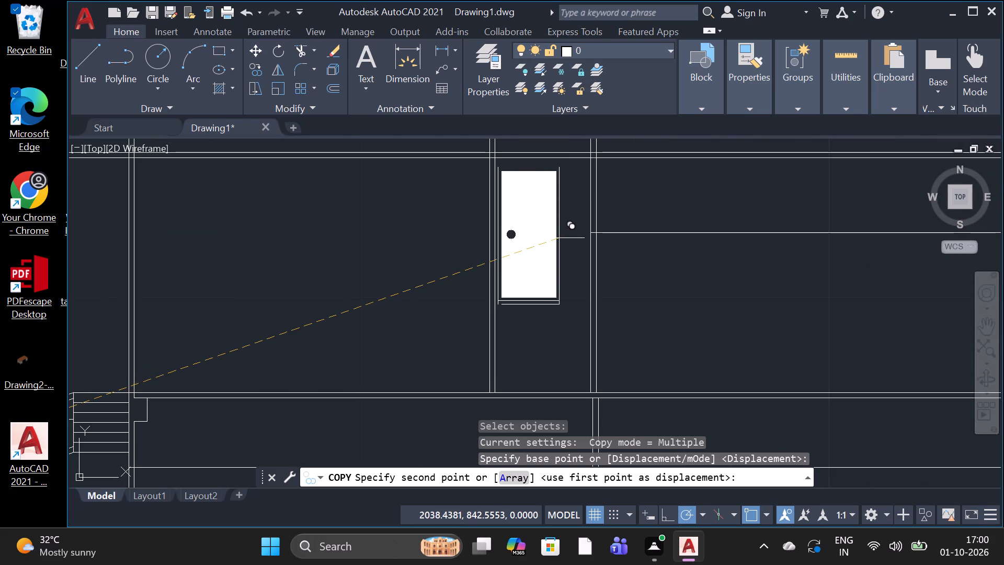
left_click(556, 241)
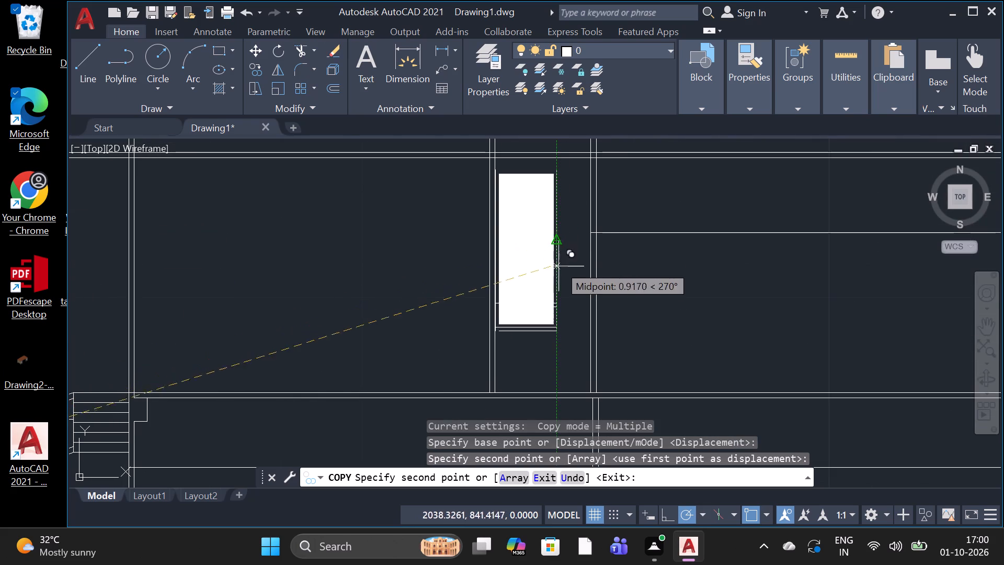
scroll(610, 324, "down", 2)
key("space")
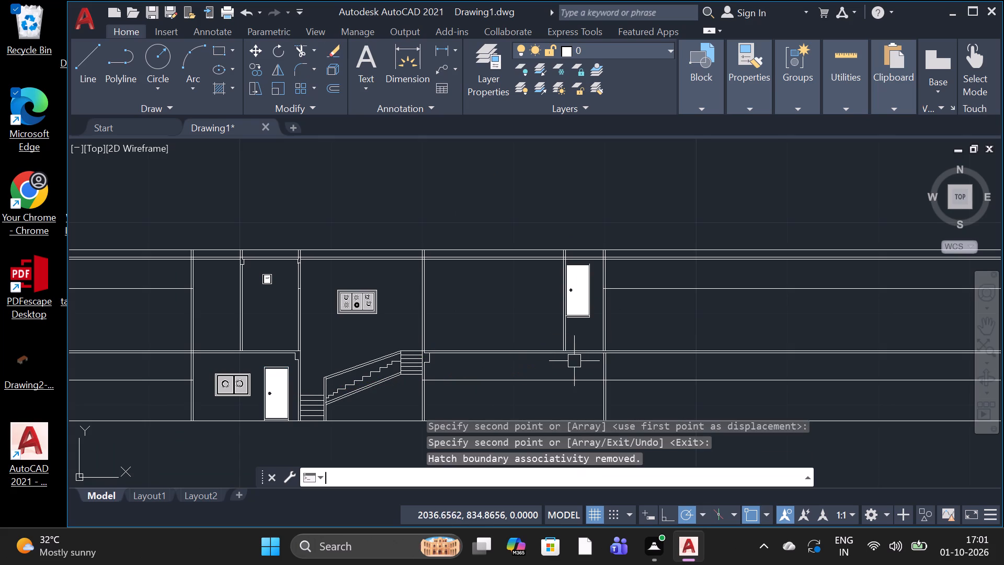
Copy the three-pane window panel of the upper stair hall about 10.8 units horizontally into the neighbouring upper-storey room.
scroll(389, 277, "up", 2)
key("c")
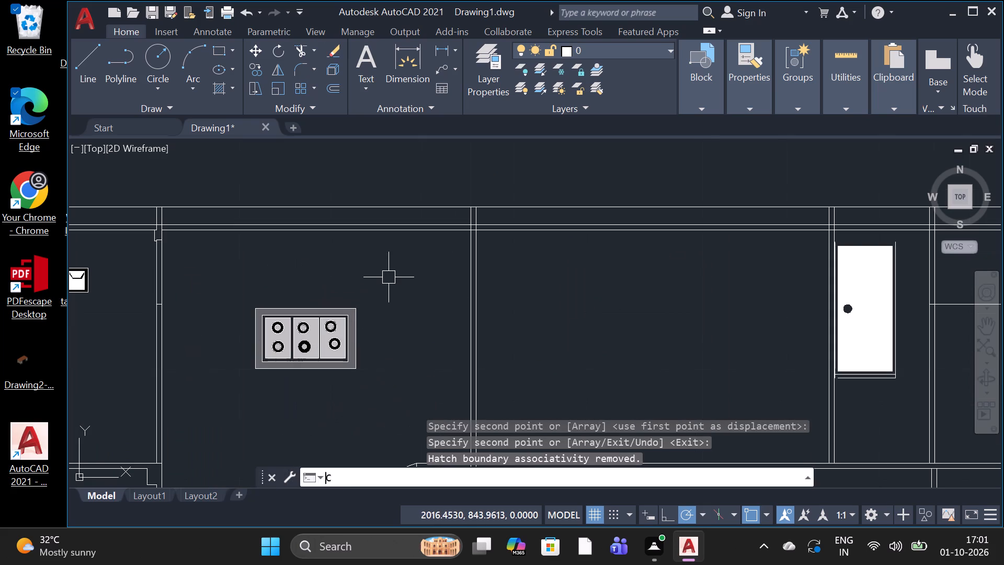
key("o")
key("space")
left_click(389, 278)
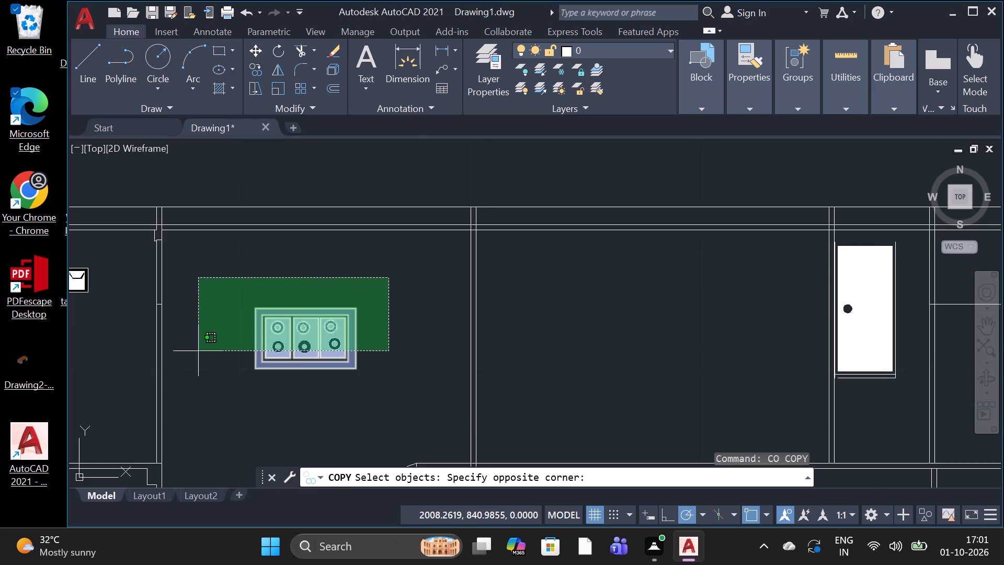
left_click(208, 406)
key("space")
left_click(307, 372)
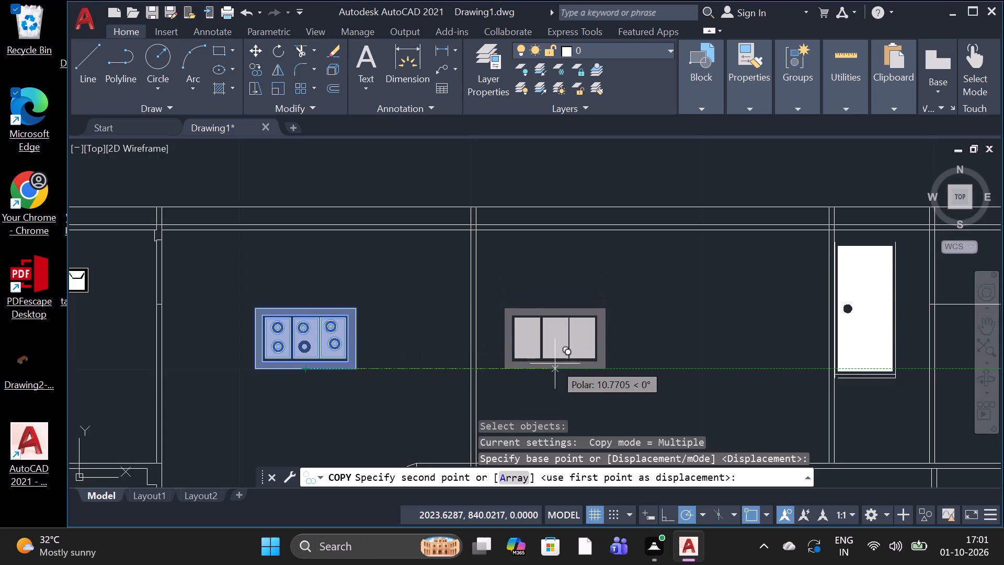
left_click(555, 364)
scroll(579, 308, "down", 3)
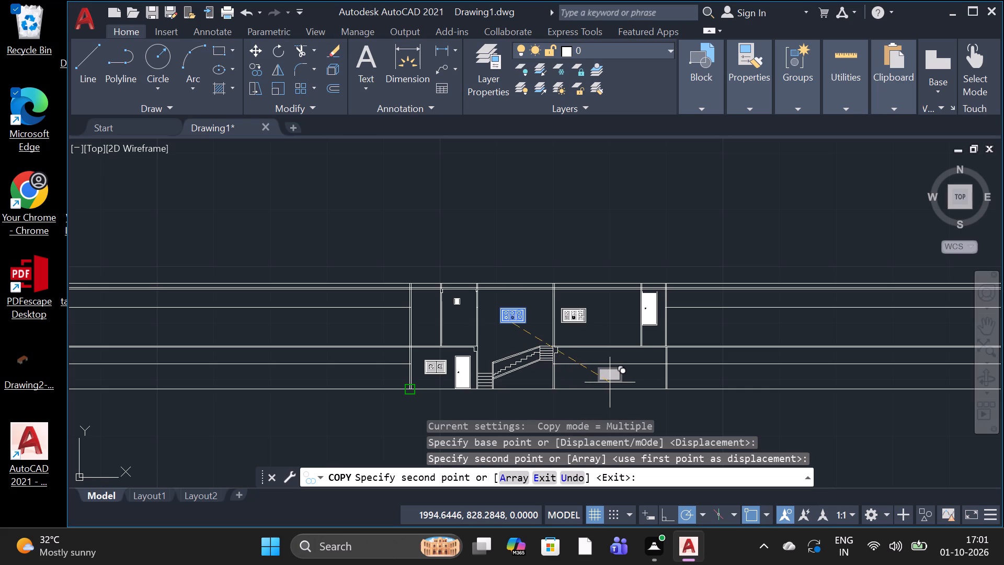
key("Escape")
Draw a horizontal line across the top of the copied upper-storey door, joining the upper ends of its frame lines.
scroll(632, 351, "up", 1)
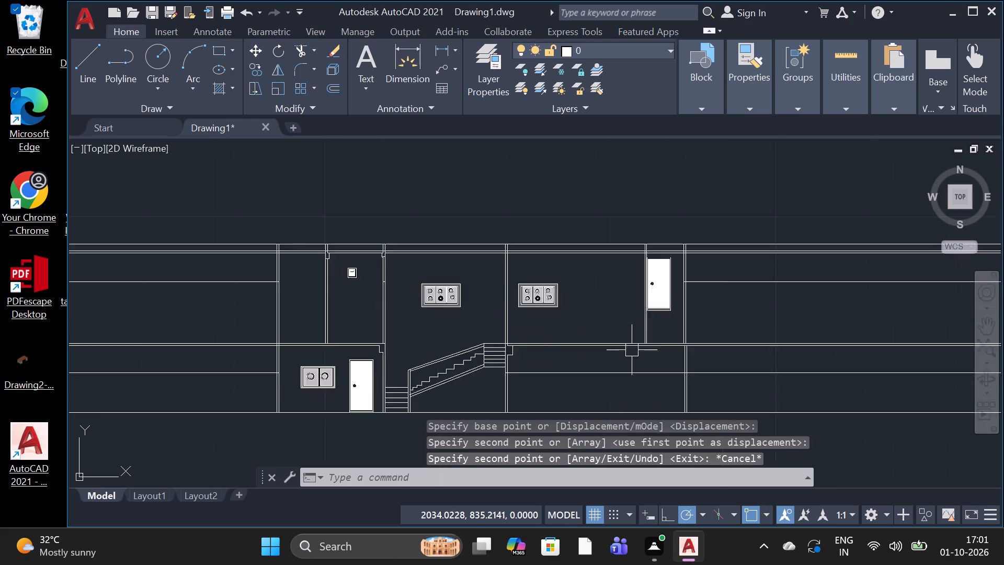
scroll(632, 350, "up", 2)
scroll(634, 397, "down", 2)
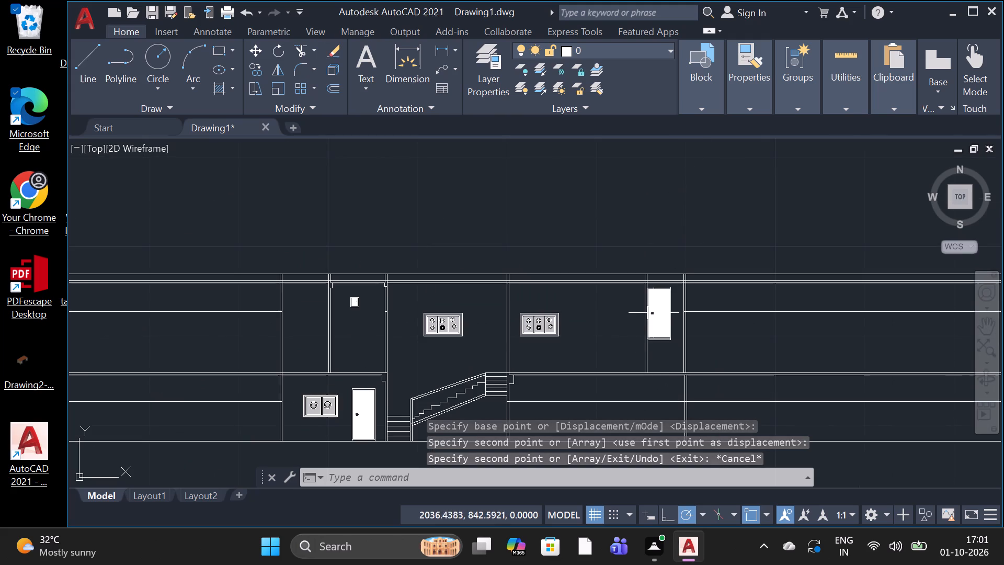
scroll(666, 299, "up", 3)
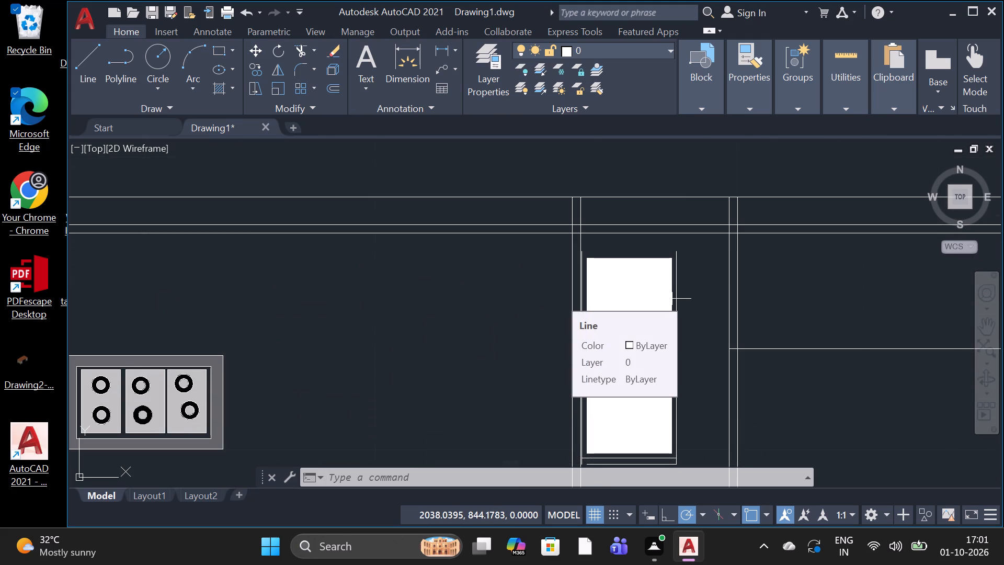
type("L")
key("space")
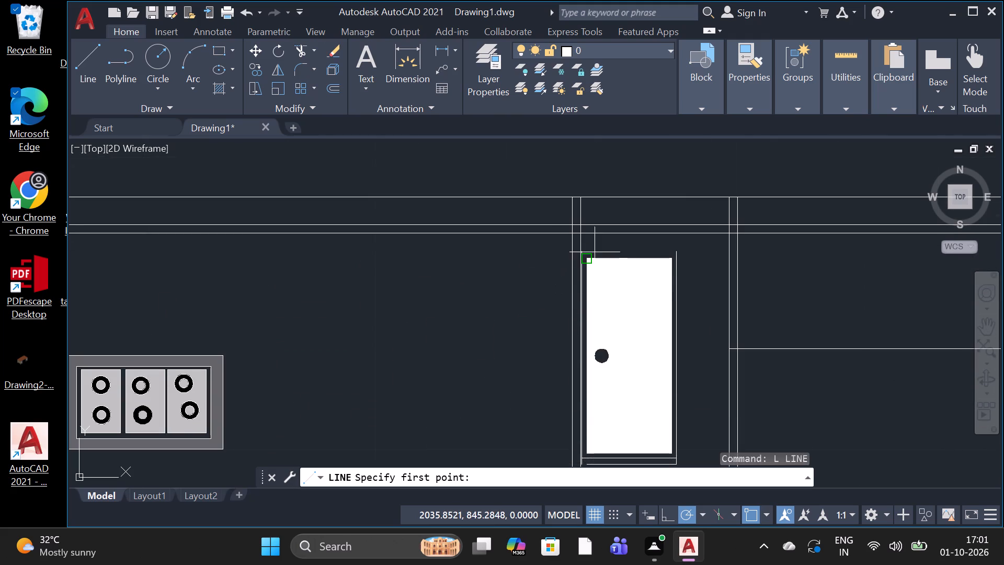
scroll(583, 242, "up", 3)
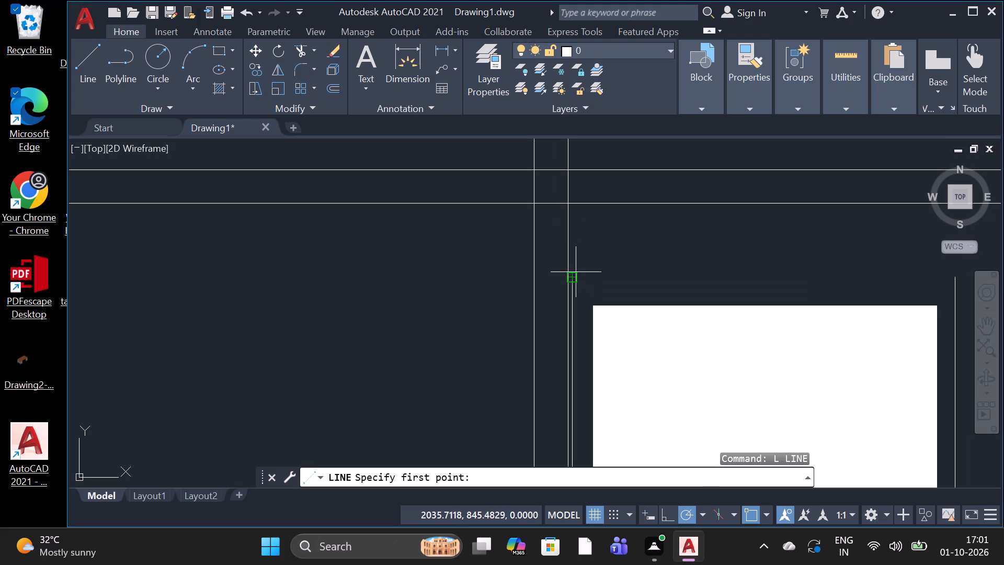
left_click(576, 272)
scroll(705, 265, "down", 3)
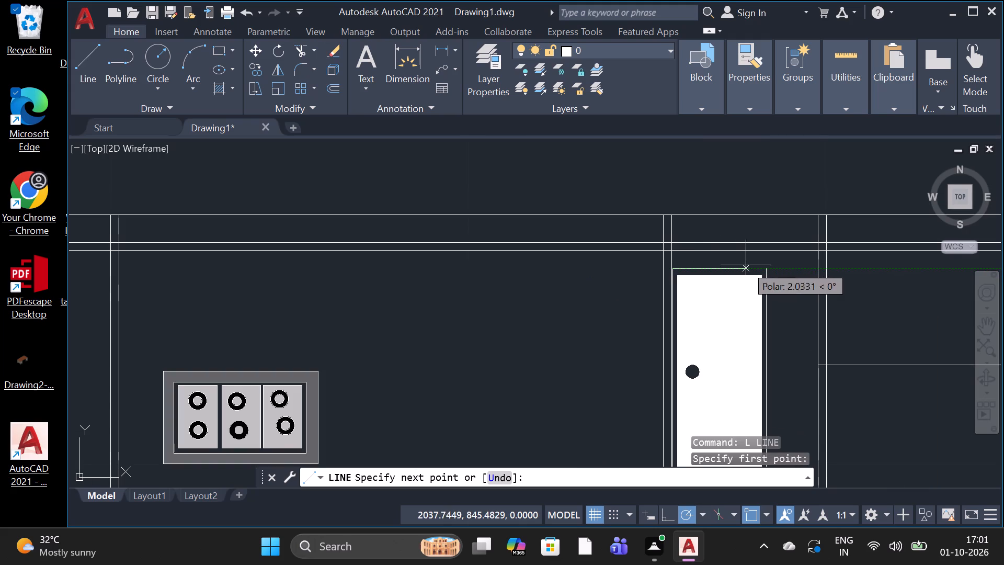
left_click(770, 268)
key("space")
Trim the ground-floor horizontal line beyond the stair hall and its piece inside the stair hall wall's thickness.
scroll(761, 286, "down", 2)
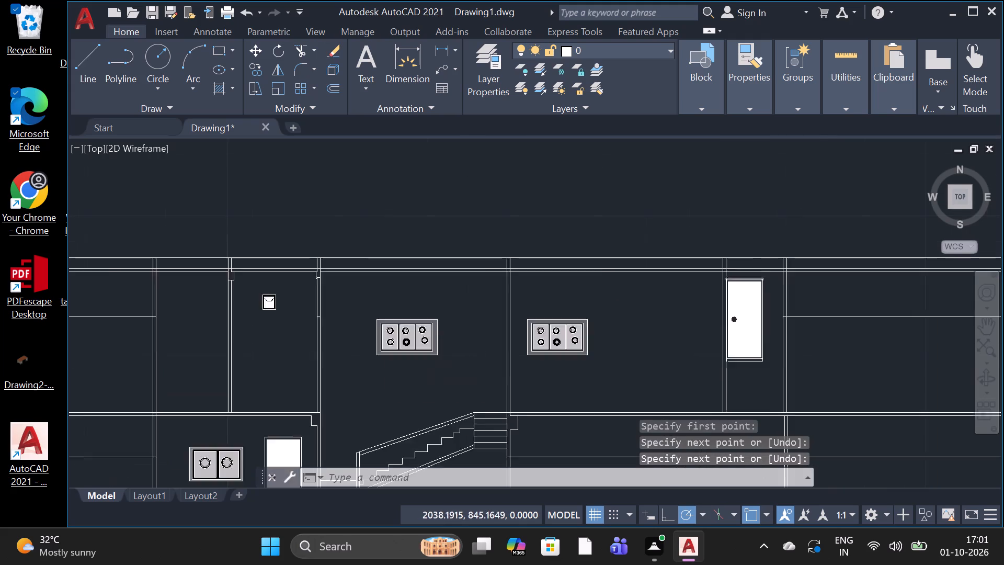
scroll(761, 284, "down", 1)
scroll(743, 360, "up", 2)
scroll(740, 358, "down", 2)
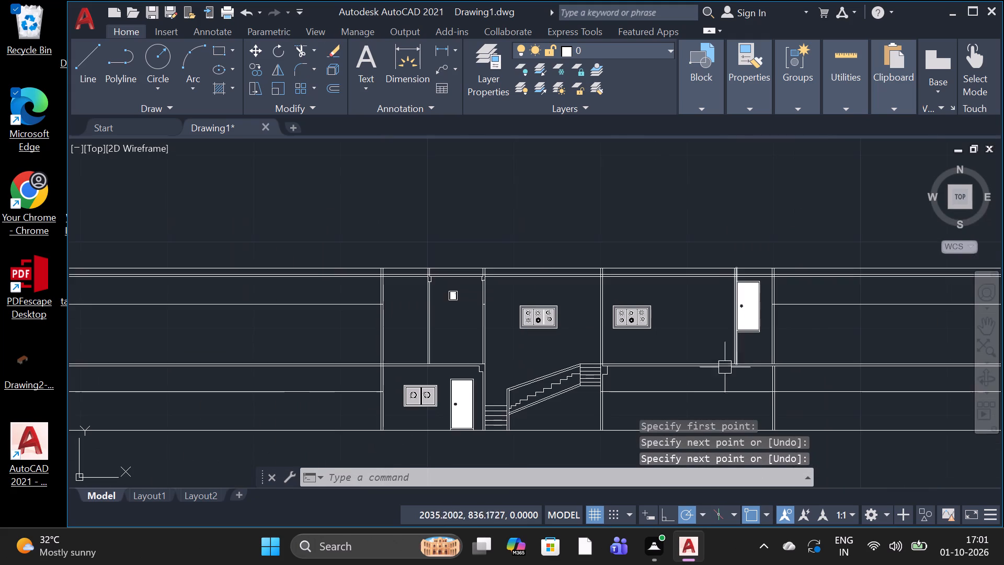
scroll(659, 394, "up", 3)
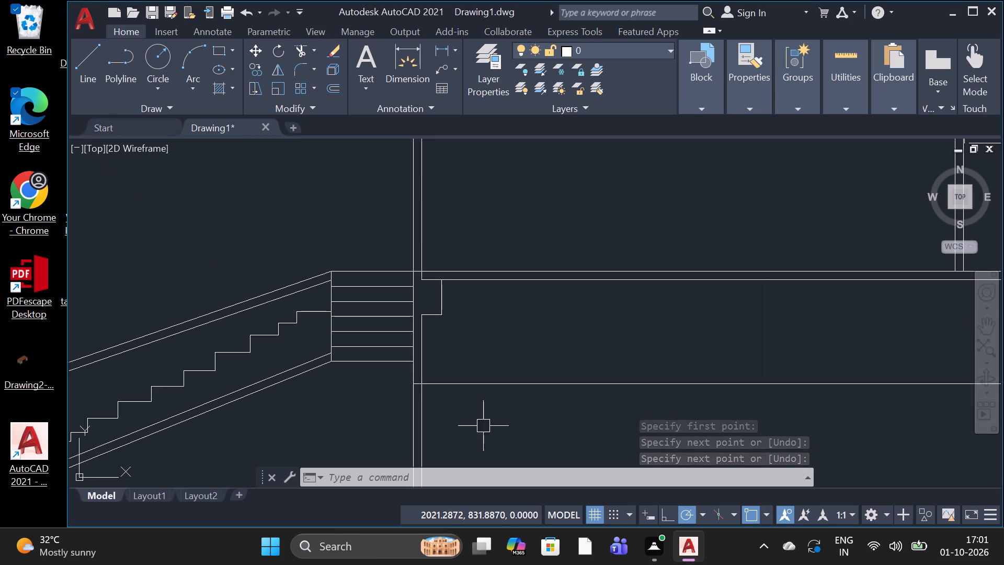
type("TR")
key("space")
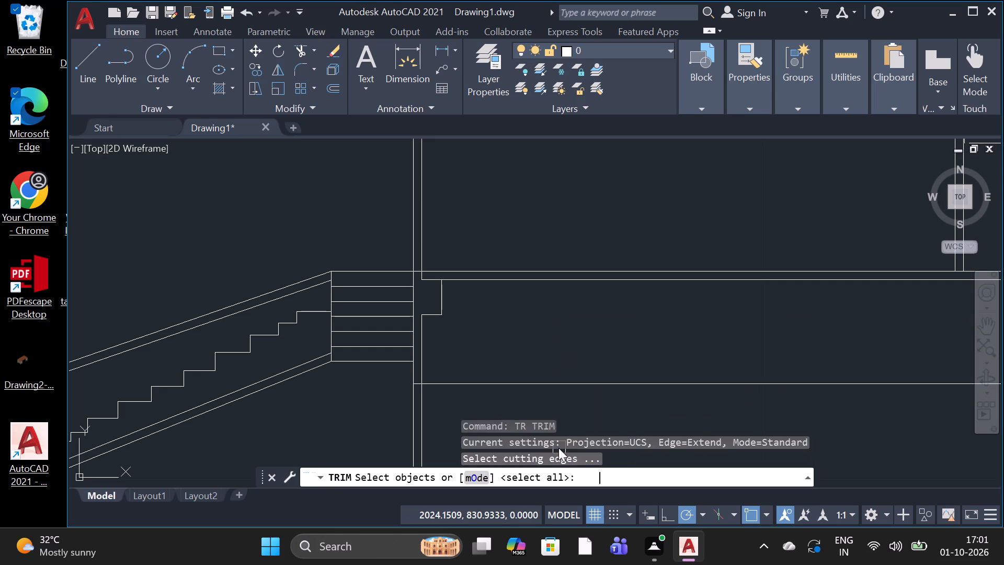
key("space")
left_click(579, 387)
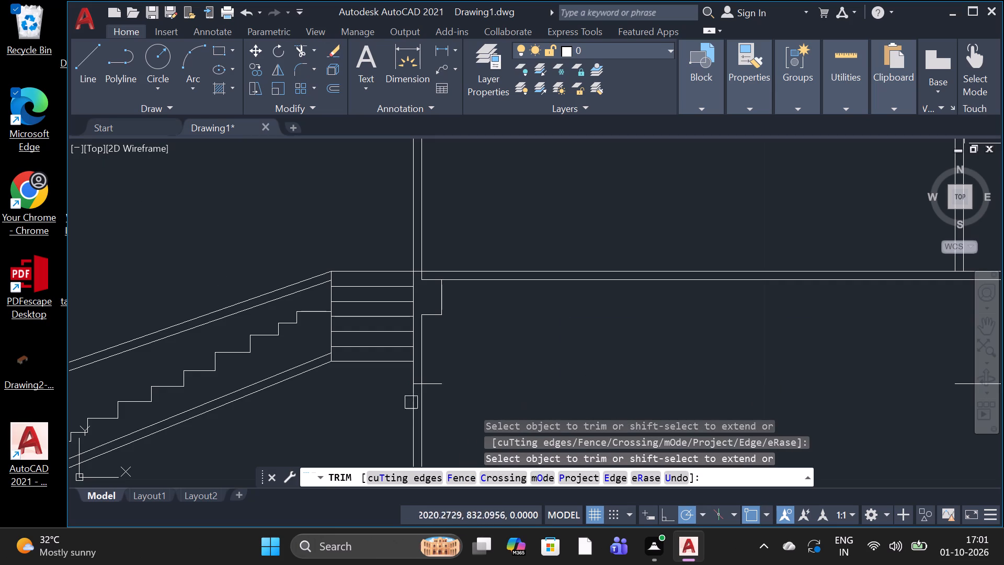
scroll(421, 372, "up", 3)
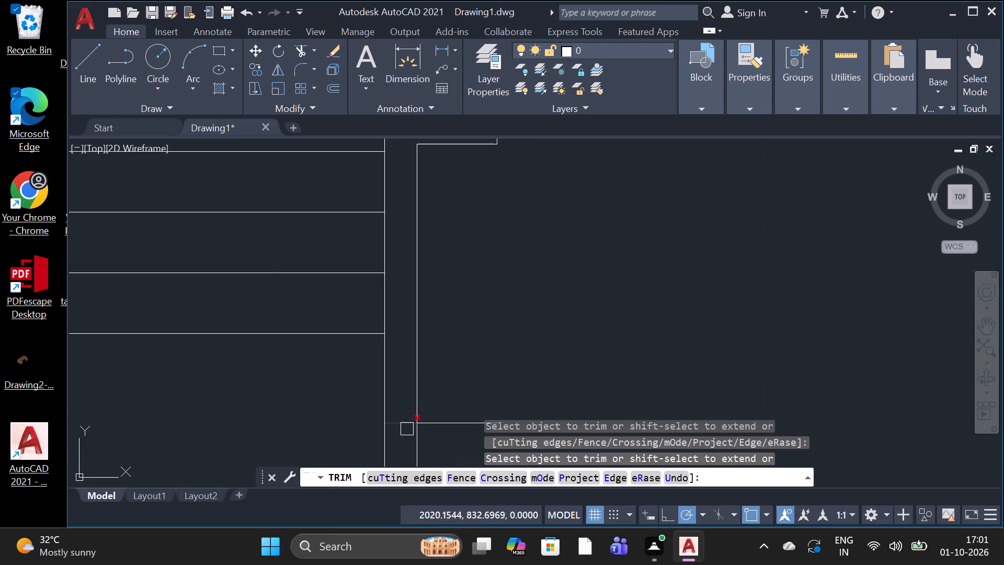
left_click(406, 429)
left_click(444, 422)
Trim the remaining ground-floor horizontal line up to the far wall and across the far wall's thickness.
scroll(458, 389, "down", 5)
scroll(697, 397, "up", 3)
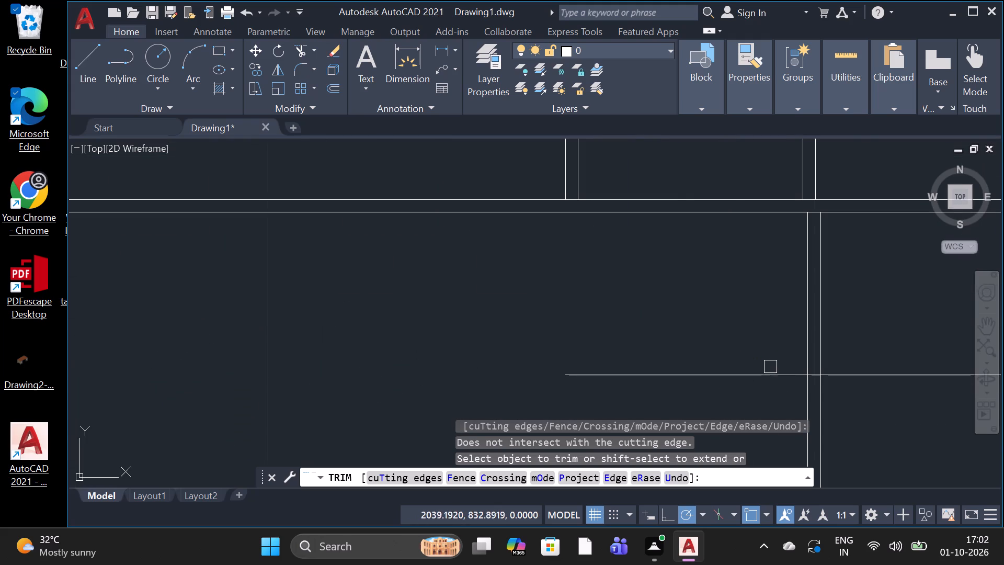
scroll(786, 374, "up", 3)
left_click(808, 377)
scroll(682, 356, "down", 2)
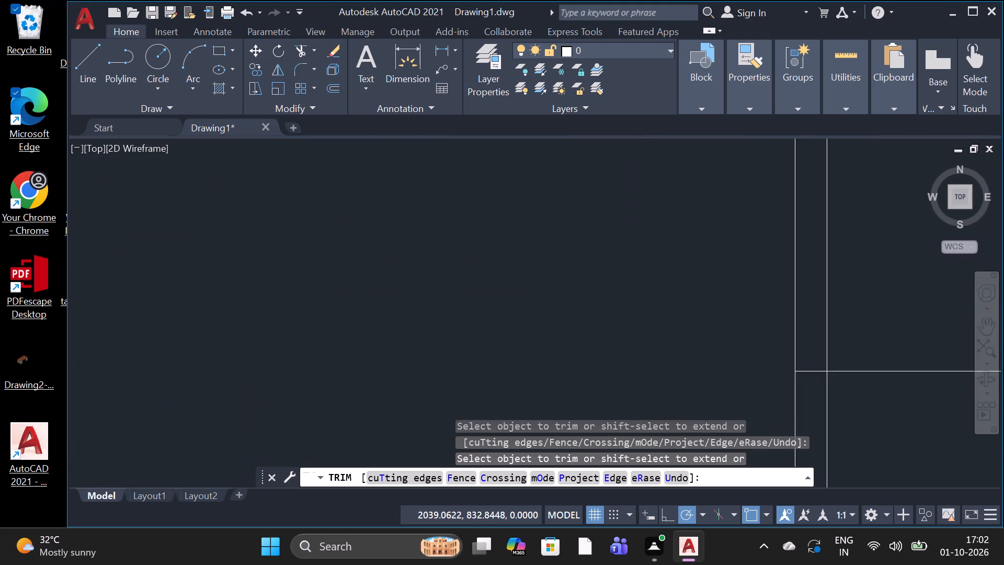
scroll(682, 356, "down", 1)
scroll(732, 368, "up", 4)
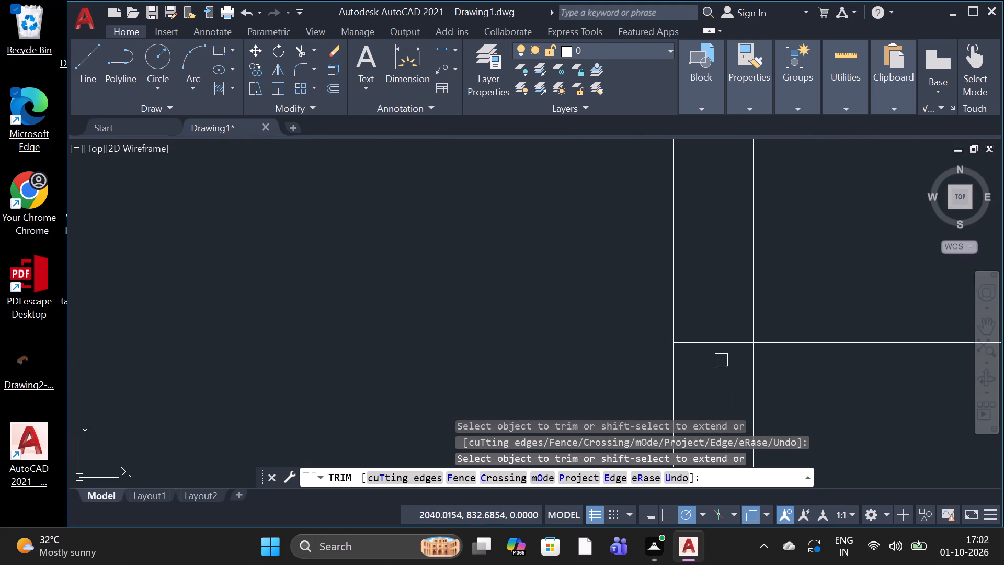
left_click(712, 343)
Erase the short leftover stub of the horizontal line beside the ground-floor stair hall wall, below the bracket.
scroll(708, 343, "down", 6)
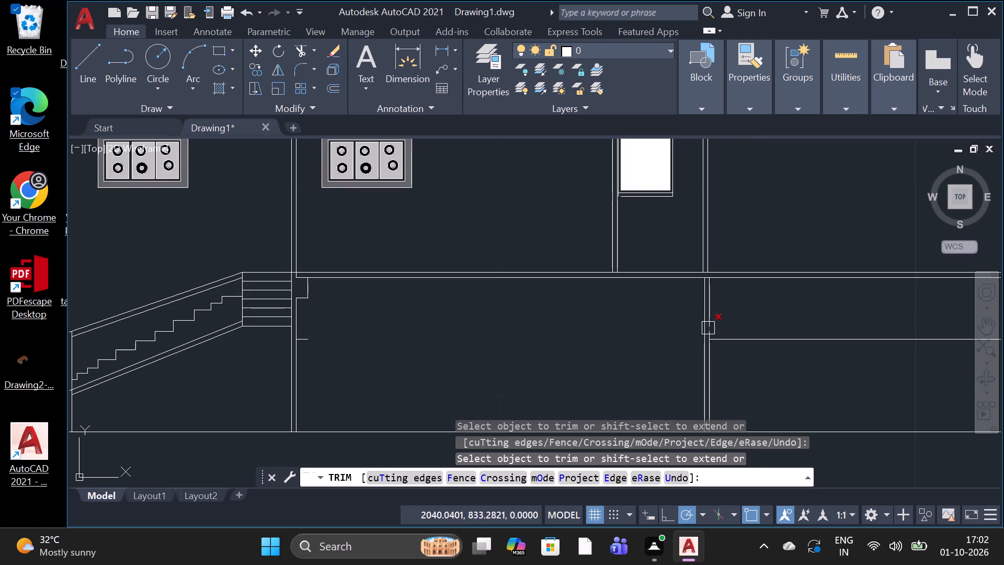
scroll(708, 328, "down", 1)
scroll(448, 340, "up", 3)
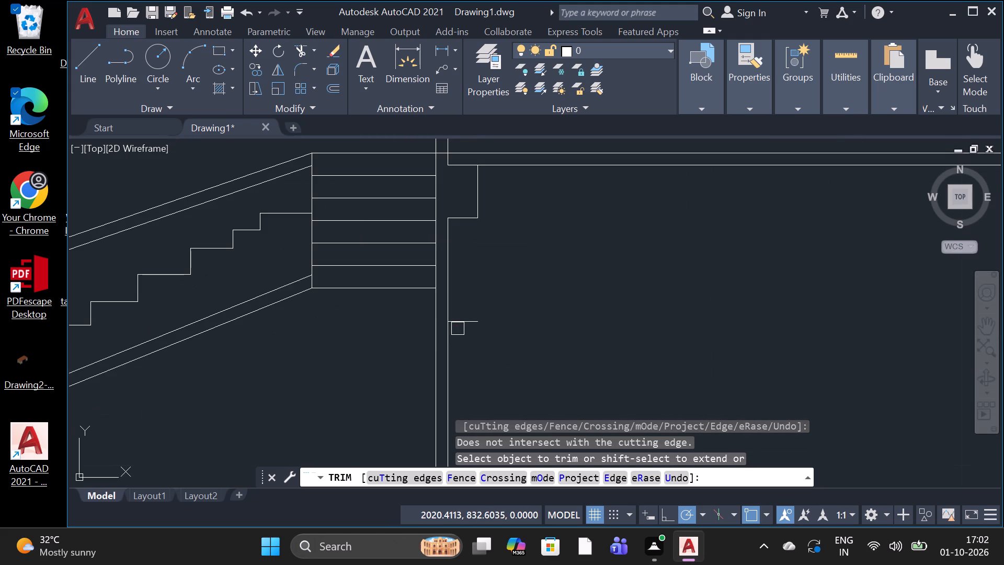
left_click(460, 320)
key("space")
left_click(460, 320)
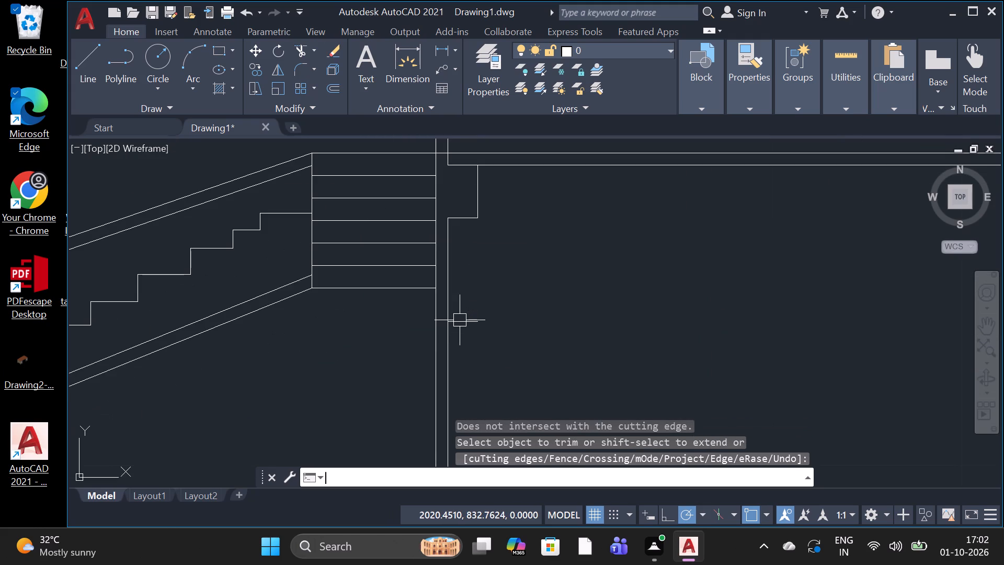
left_click(460, 320)
left_click(473, 315)
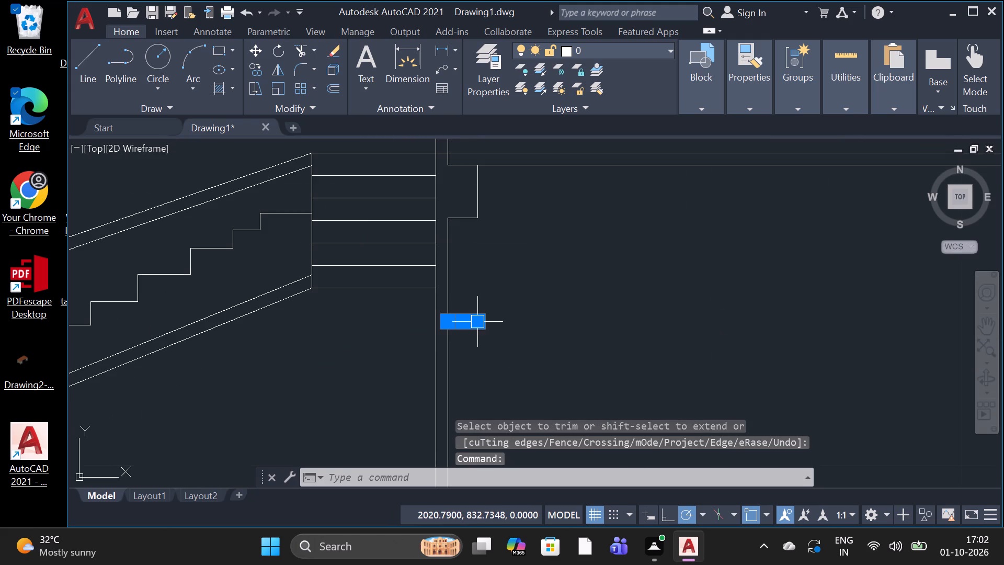
key("Delete")
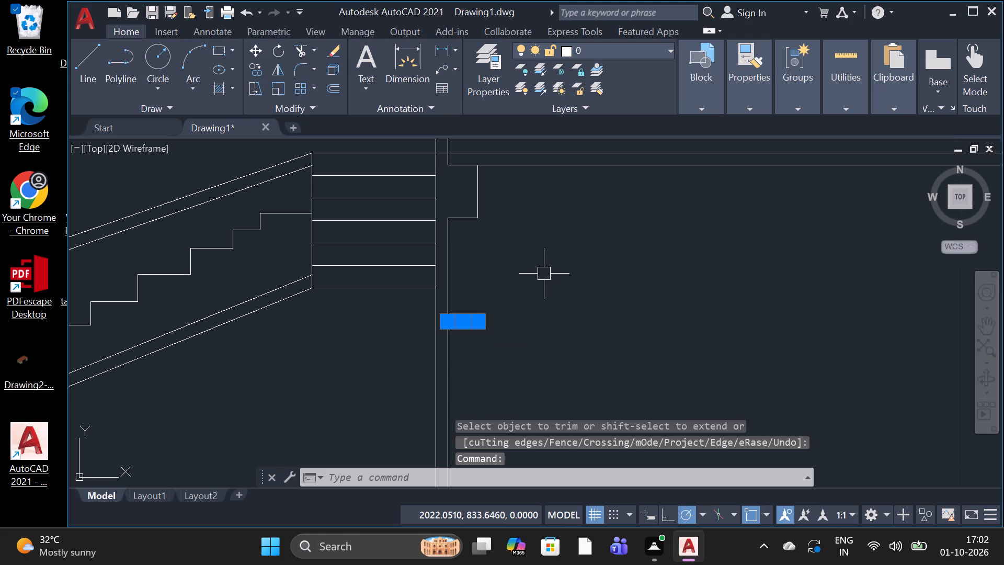
key("Delete")
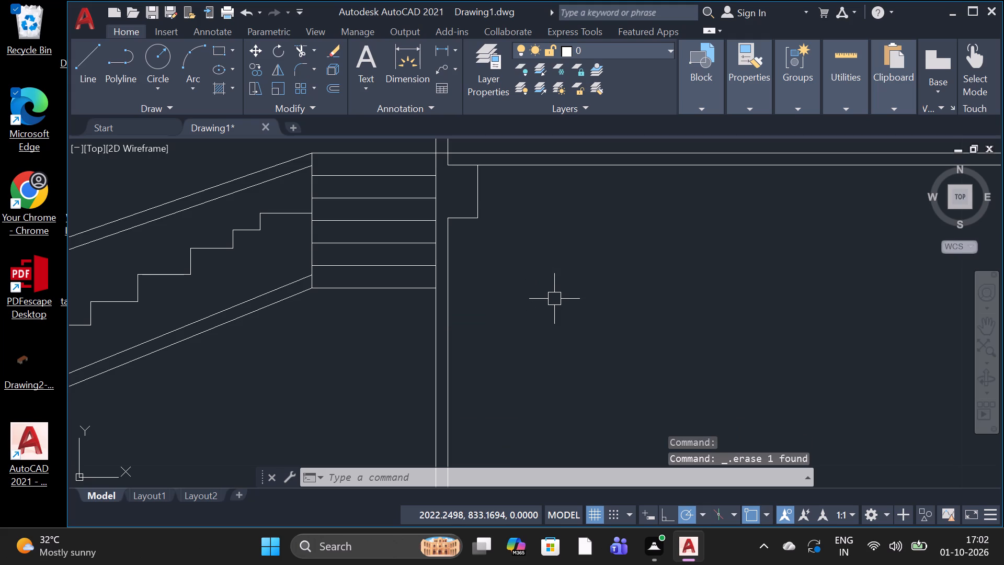
Draw a line from the stair hall wall corner about 5.5 units along the slab underside, continuing vertically down to the ground line.
scroll(554, 299, "down", 4)
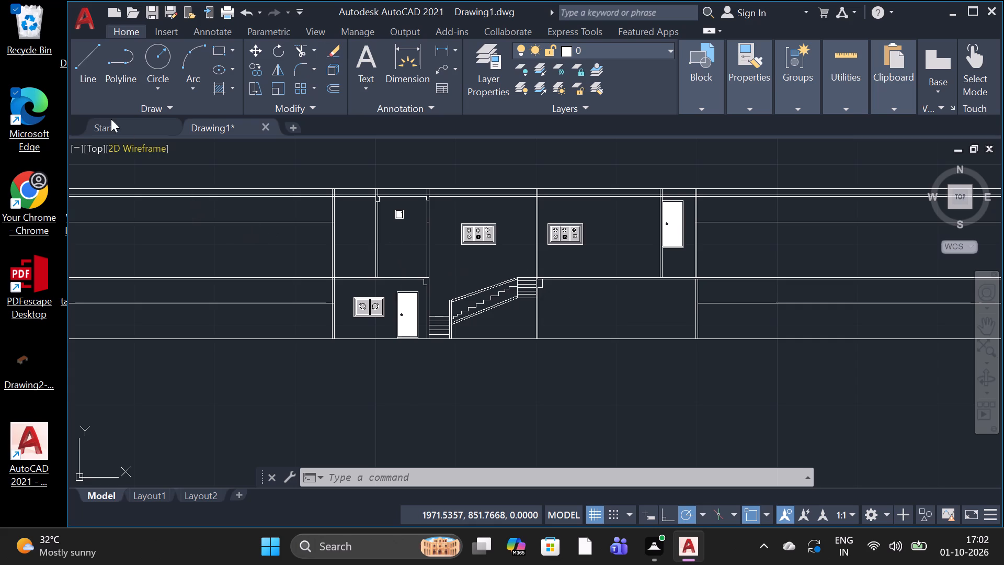
left_click(91, 78)
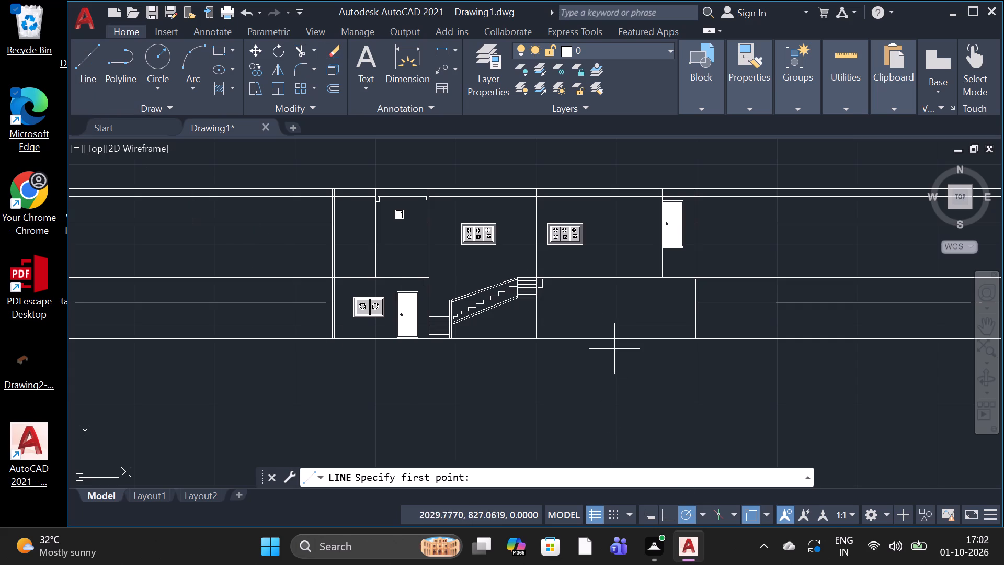
scroll(601, 276, "up", 3)
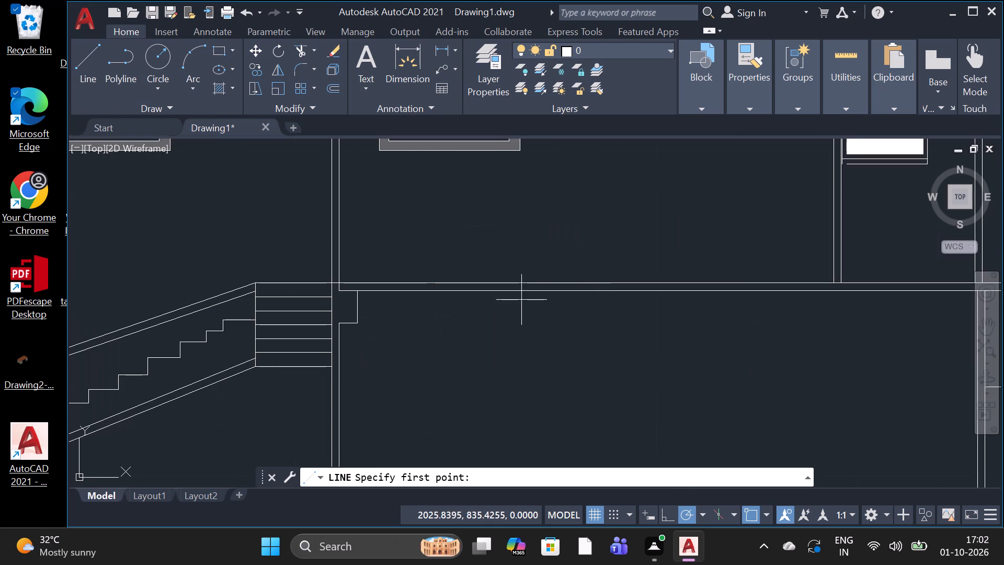
left_click(525, 295)
scroll(518, 297, "down", 1)
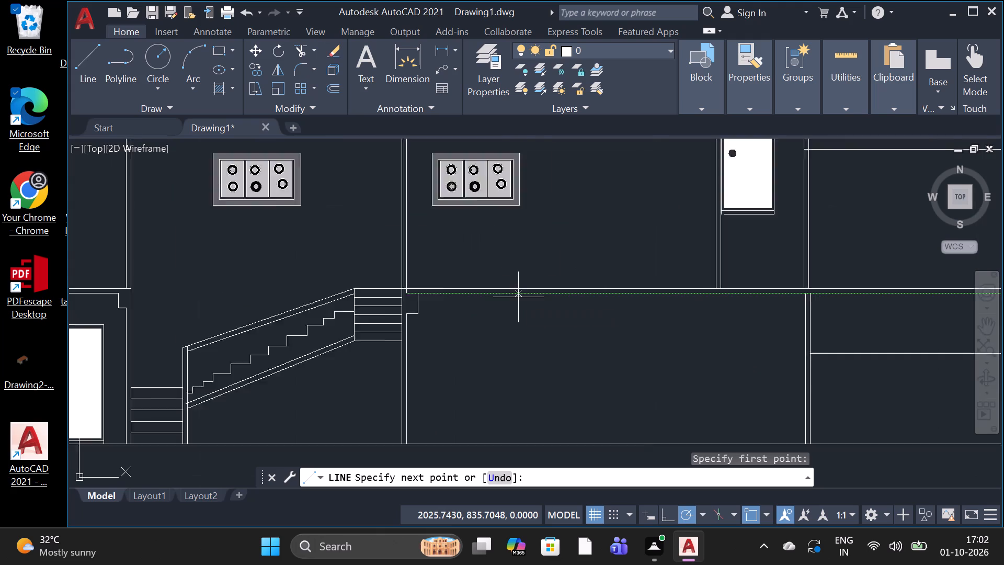
scroll(518, 297, "down", 1)
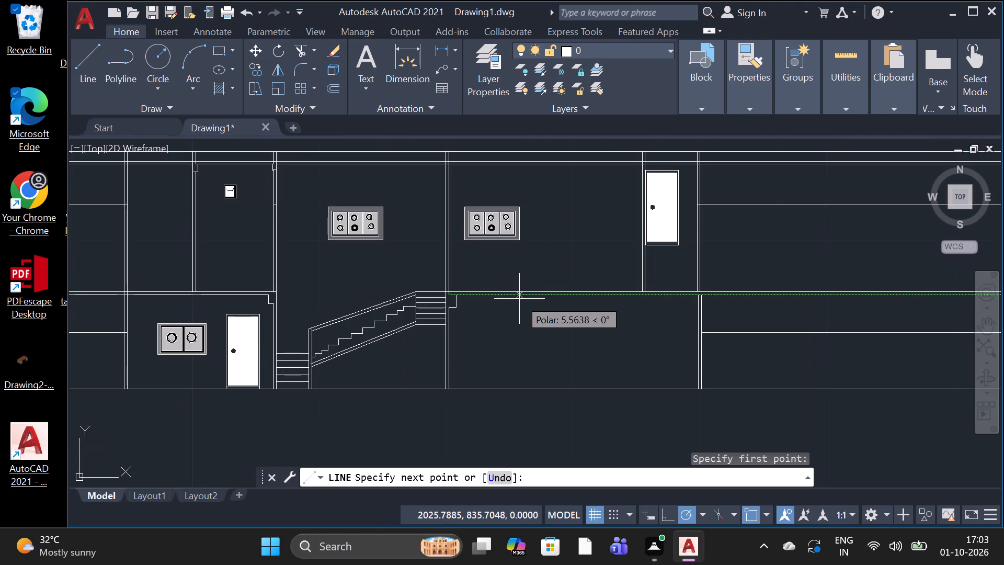
left_click(519, 299)
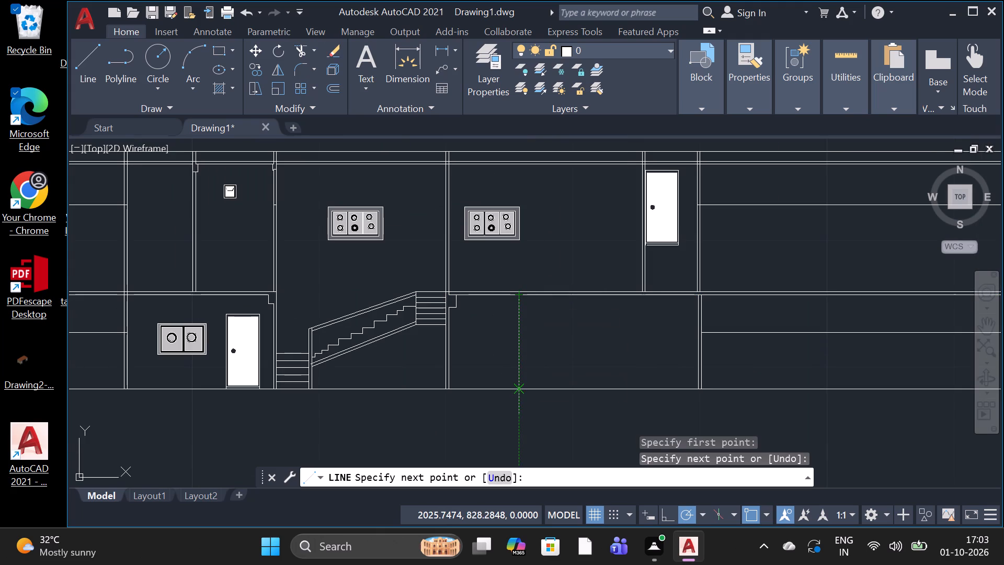
left_click(517, 392)
key("space")
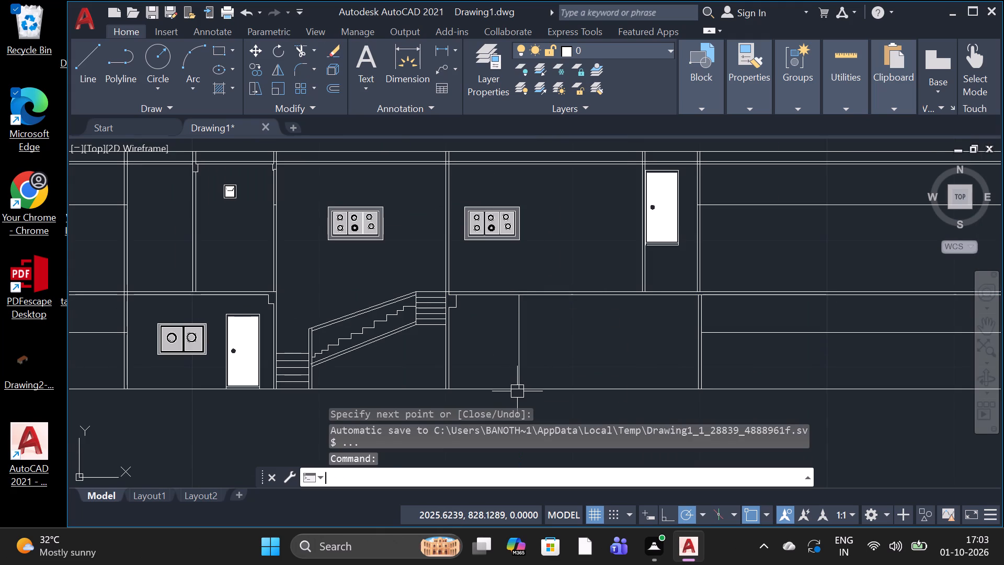
Offset the new vertical ground-floor line by 0.23 to form the partition's thickness.
key("o")
key("space")
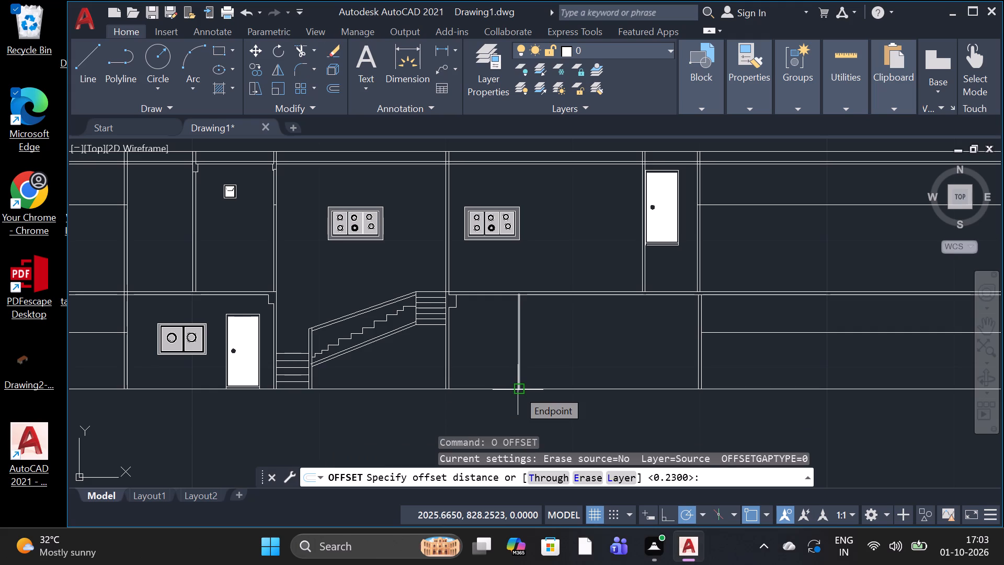
key("space")
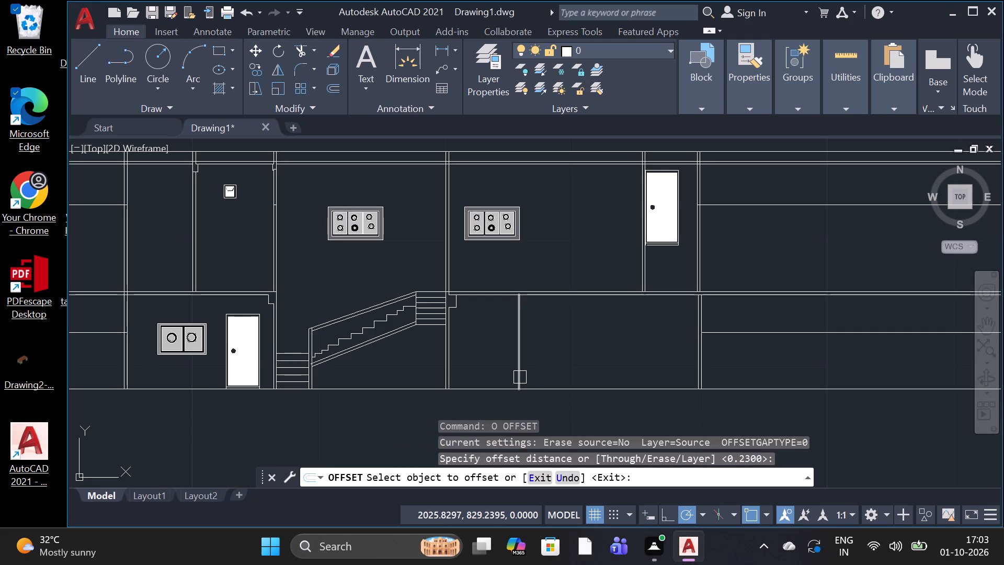
left_click(520, 377)
left_click(514, 382)
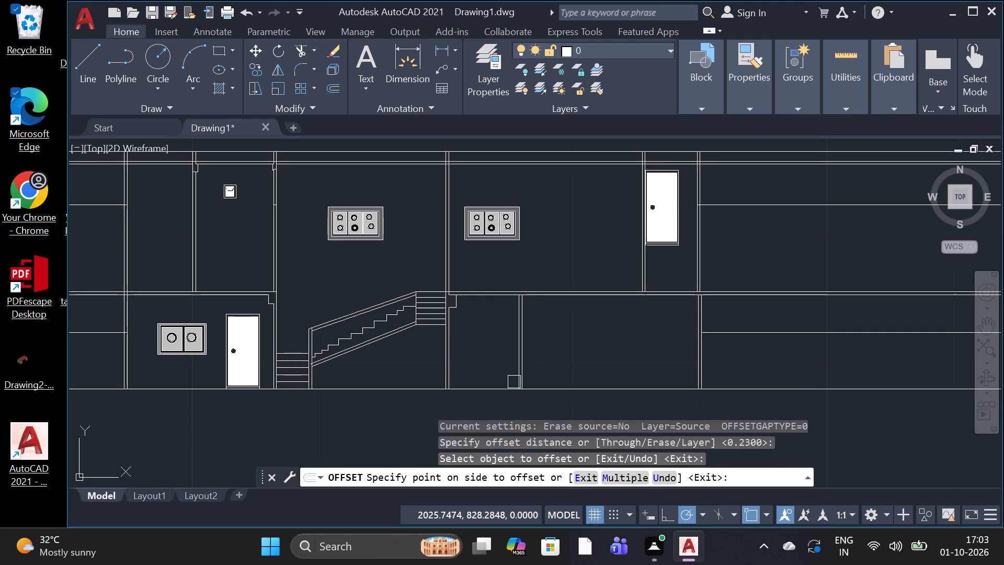
Offset the new ground-floor partition line by another 0.23 toward the stair hall wall.
left_click(515, 369)
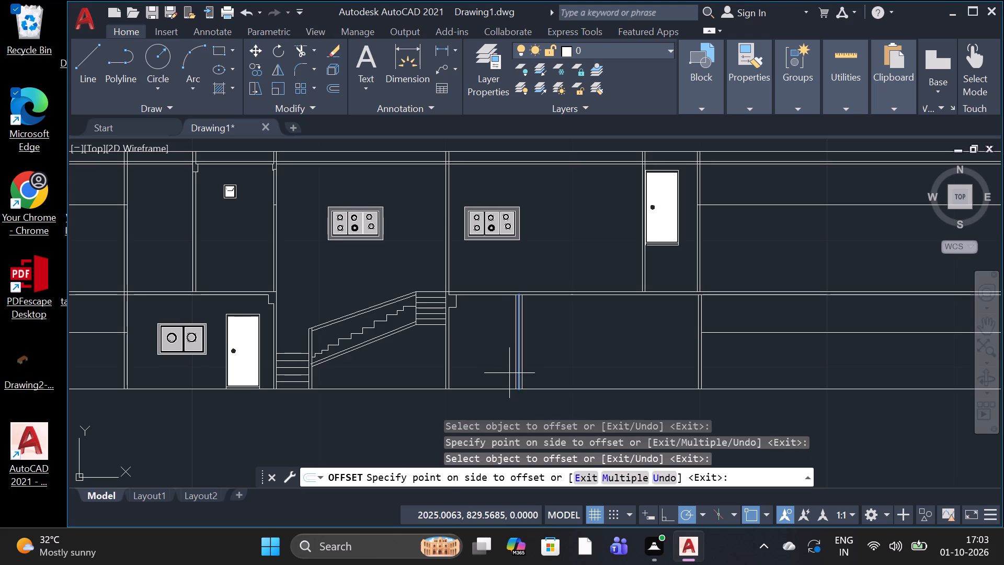
left_click(509, 373)
key("space")
Erase the partition line farthest from the stair hall, leaving a two-line partition.
scroll(521, 364, "up", 1)
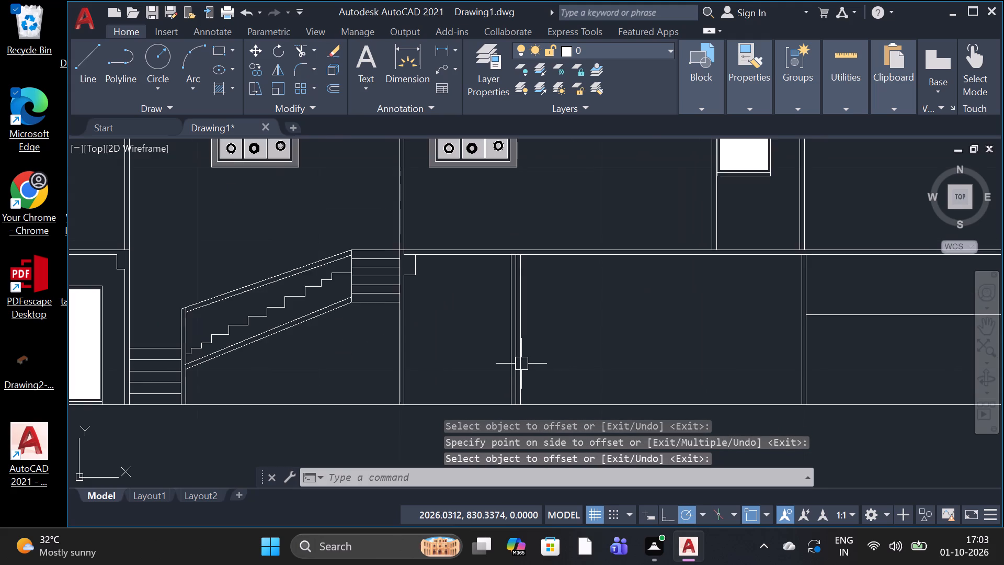
scroll(521, 364, "up", 2)
left_click(512, 371)
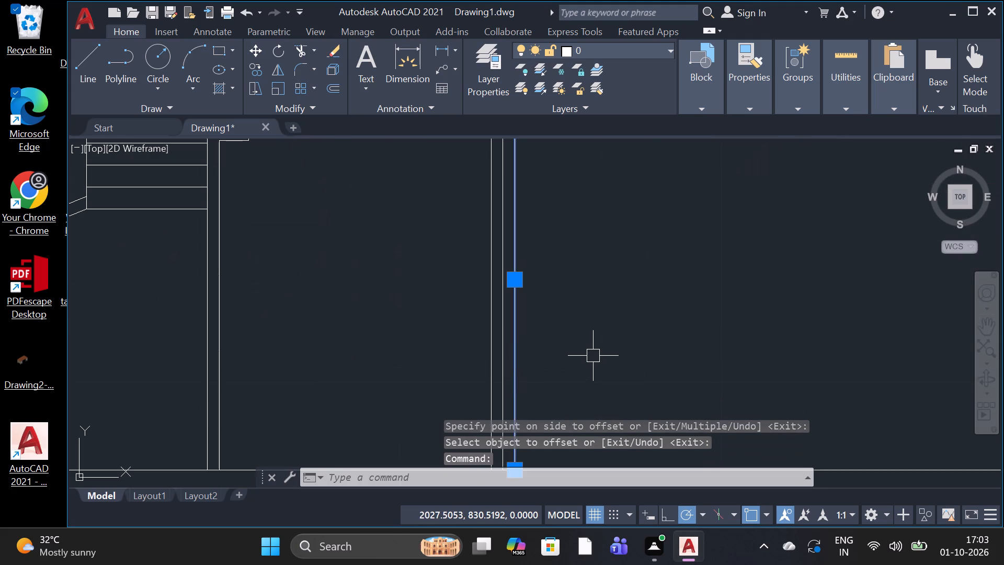
key("Delete")
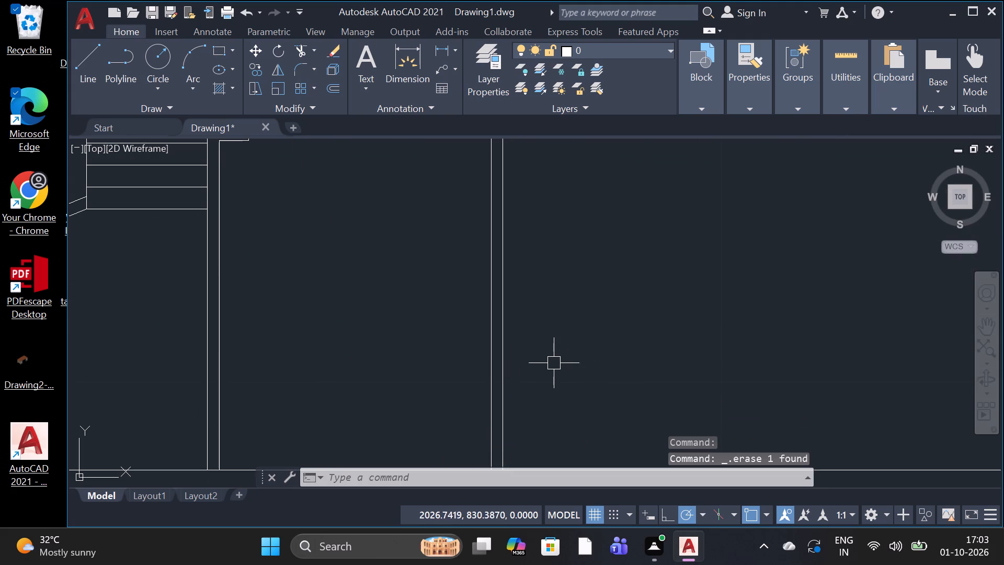
Copy the small upper-floor ventilator panel into the ground-floor room between the stair hall wall and the new partition.
scroll(552, 366, "down", 3)
scroll(518, 381, "up", 1)
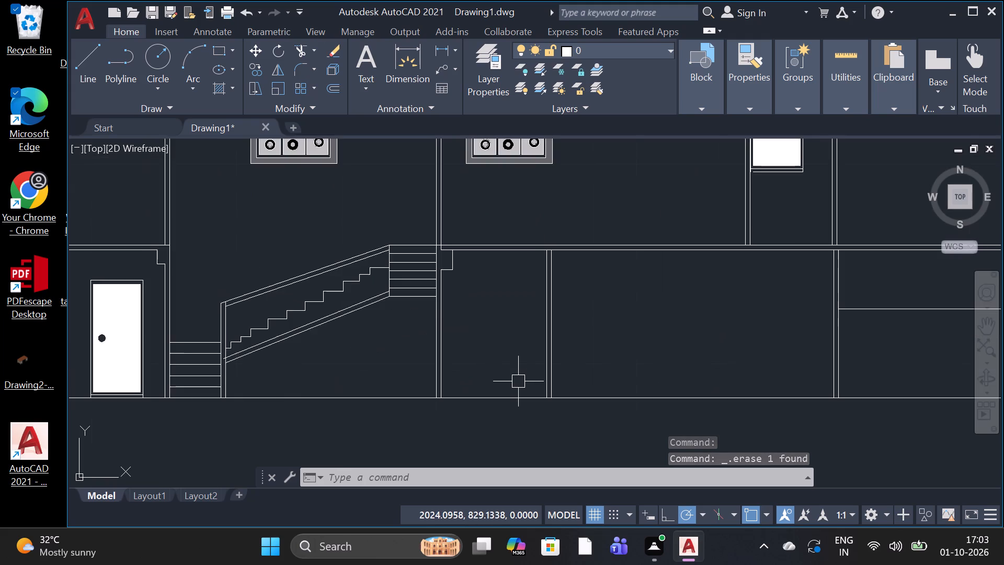
scroll(518, 381, "down", 2)
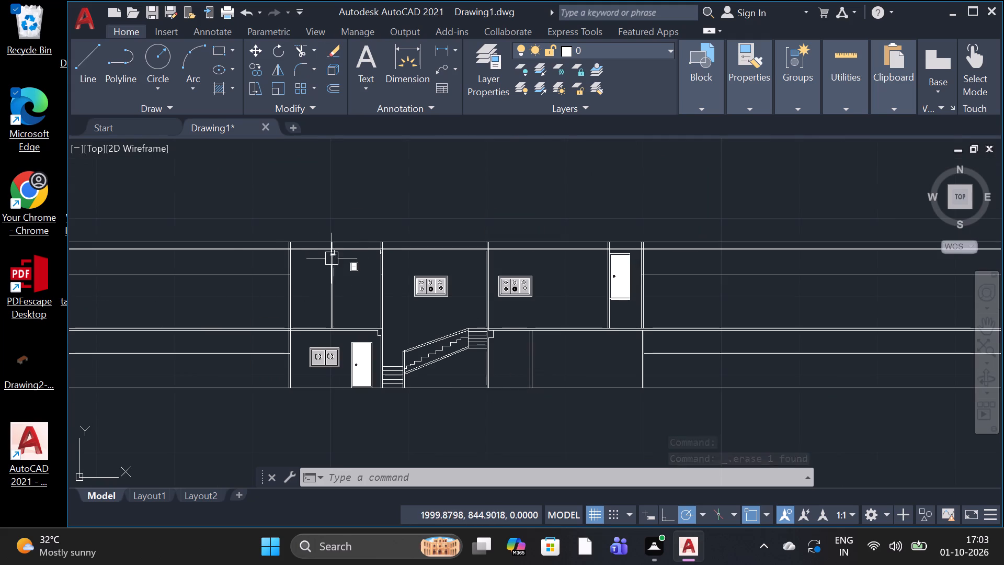
scroll(360, 259, "up", 3)
type("CO")
key("space")
left_click_drag(360, 259, 355, 263)
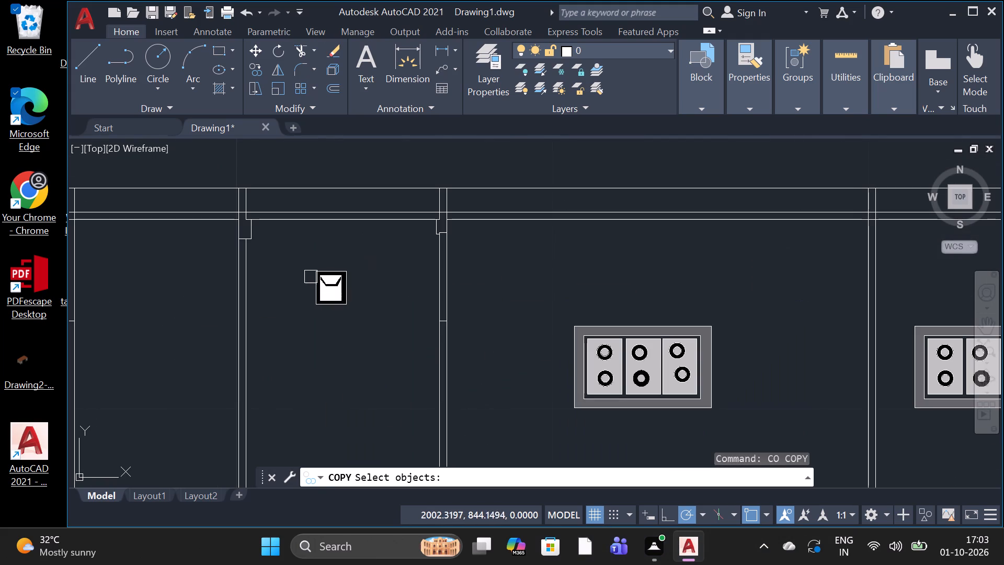
left_click(375, 243)
left_click(287, 336)
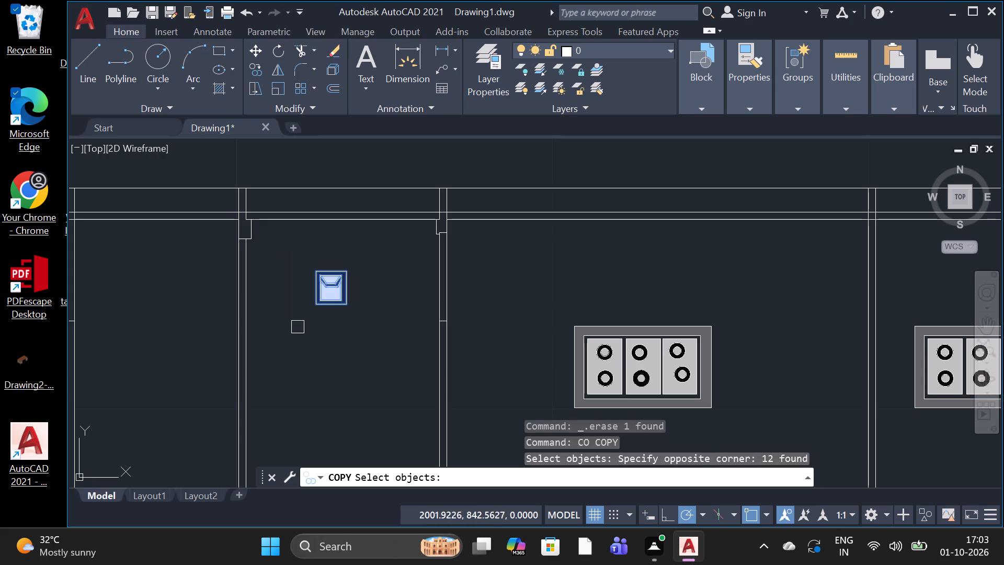
key("space")
left_click(329, 311)
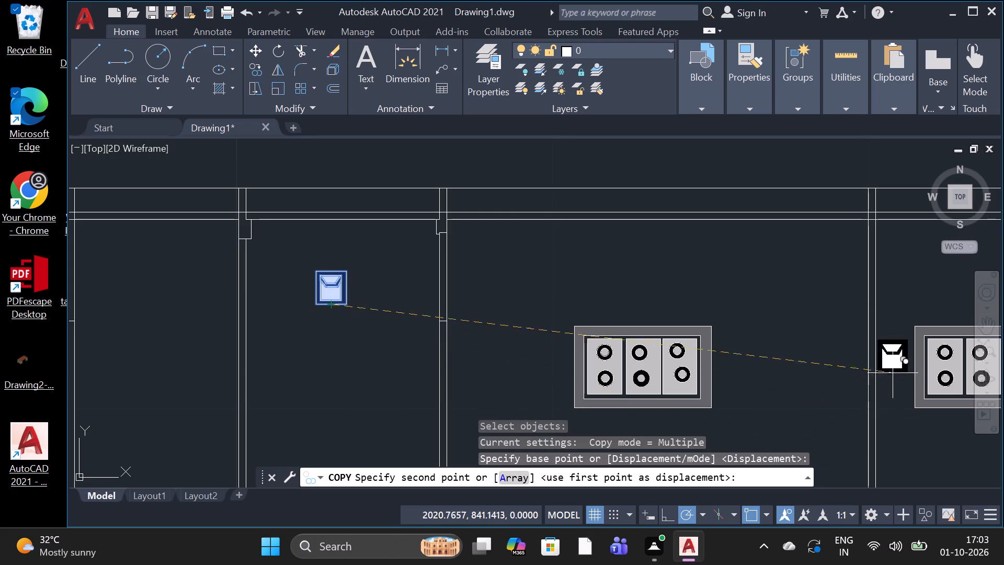
scroll(895, 390, "down", 3)
scroll(904, 459, "up", 3)
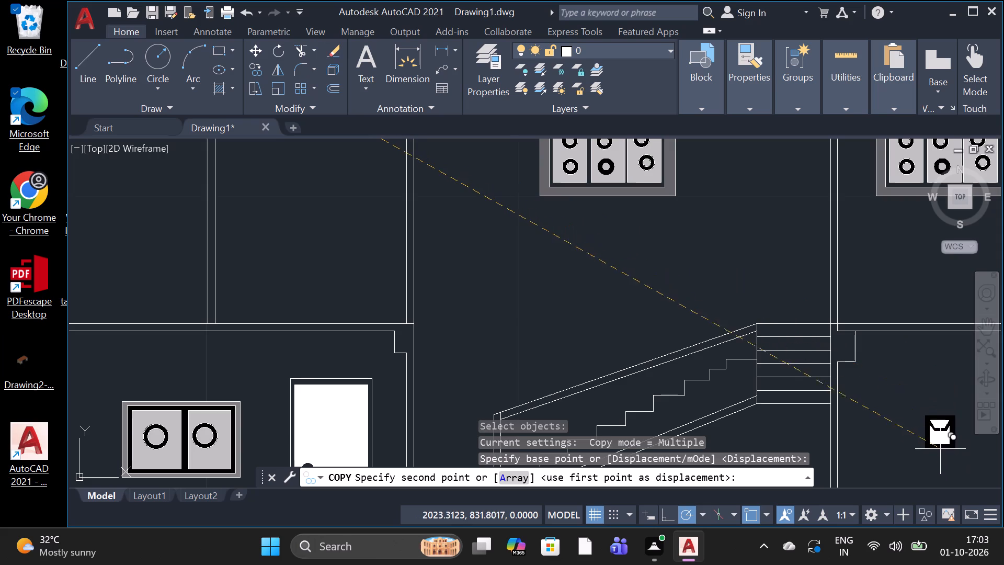
left_click(905, 405)
key("space")
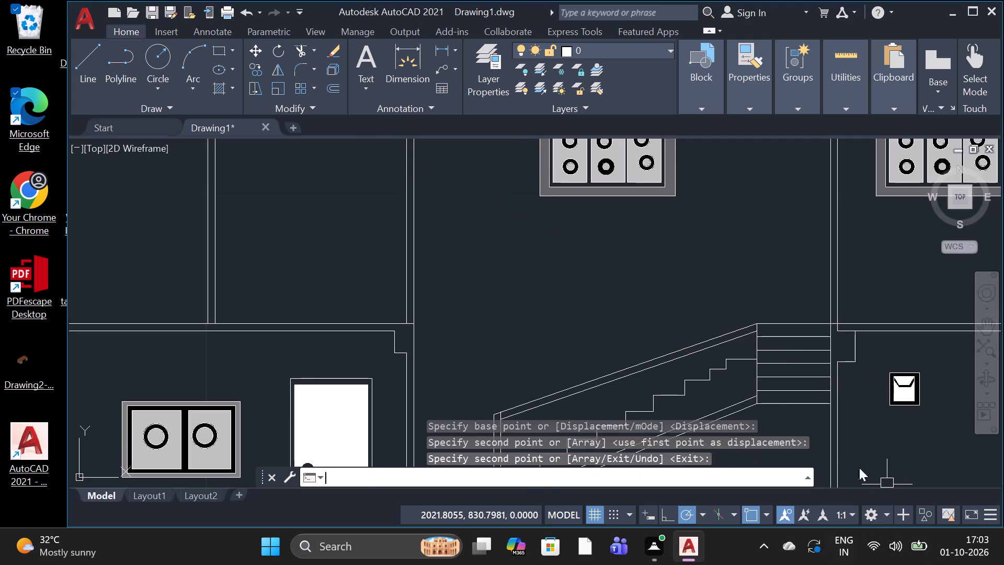
Copy the three-panel window from the upper room beyond the stair hall into the ground-floor room past the new partition.
scroll(855, 414, "down", 3)
scroll(929, 410, "up", 2)
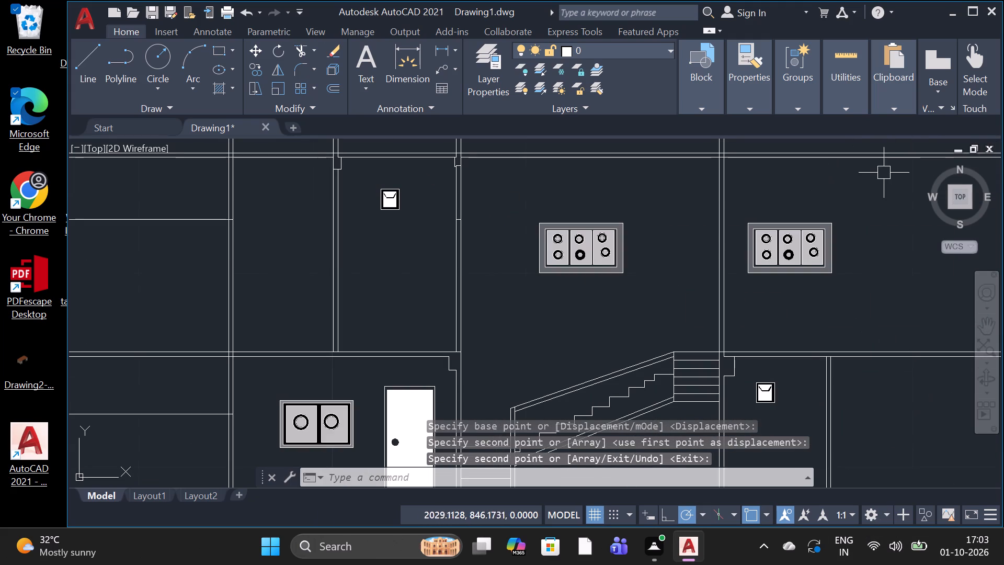
key("c")
key("o")
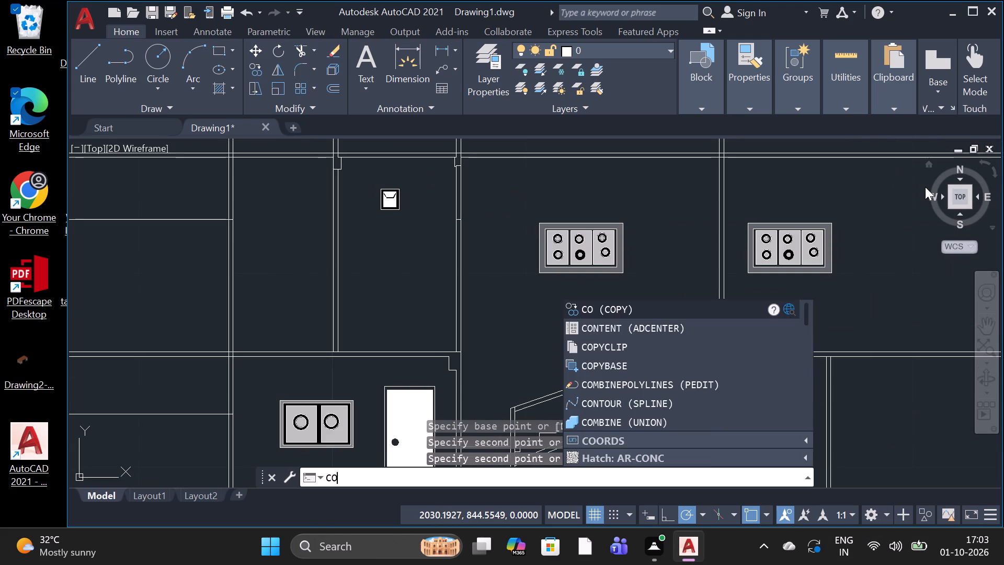
key("space")
left_click(900, 199)
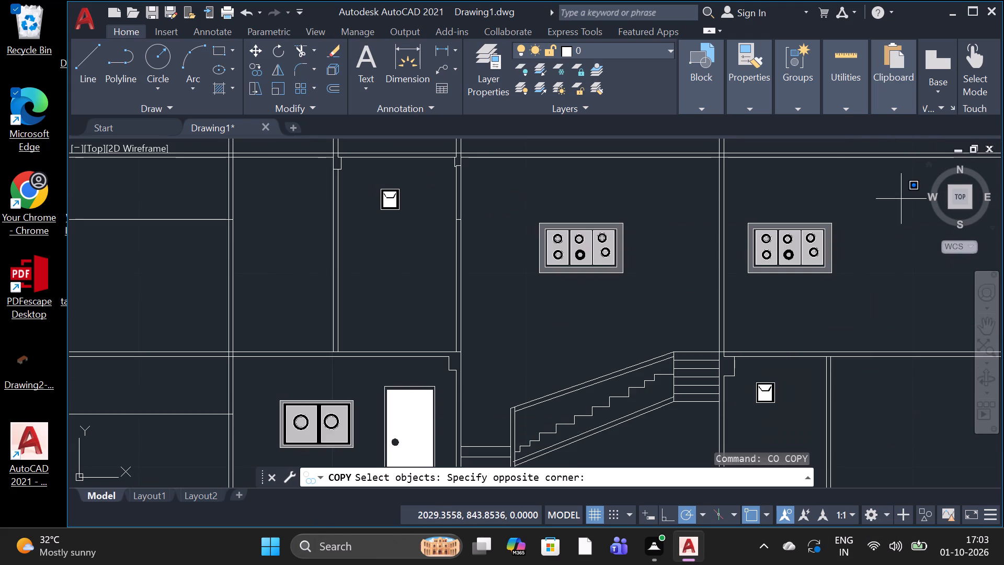
left_click(729, 308)
key("space")
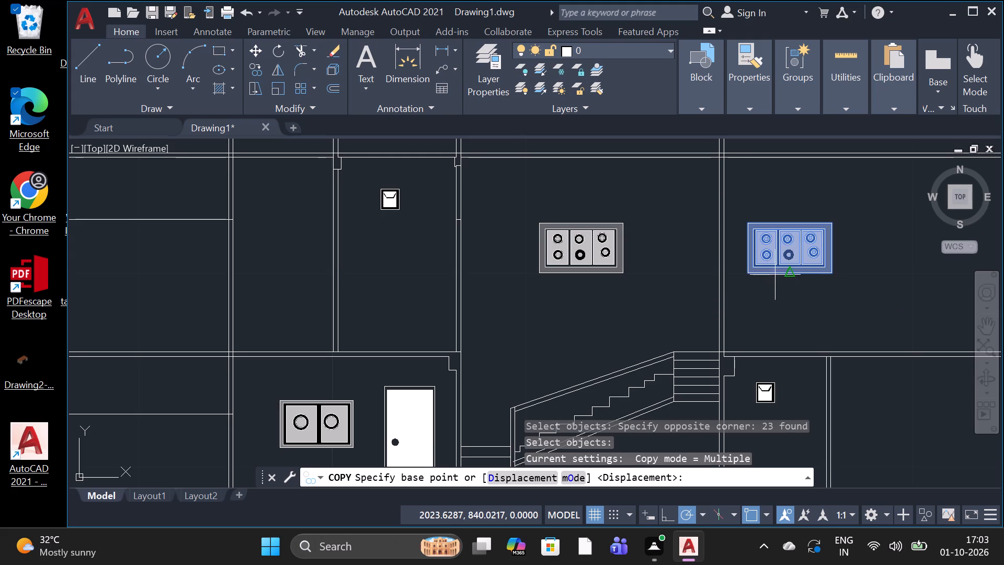
left_click(798, 283)
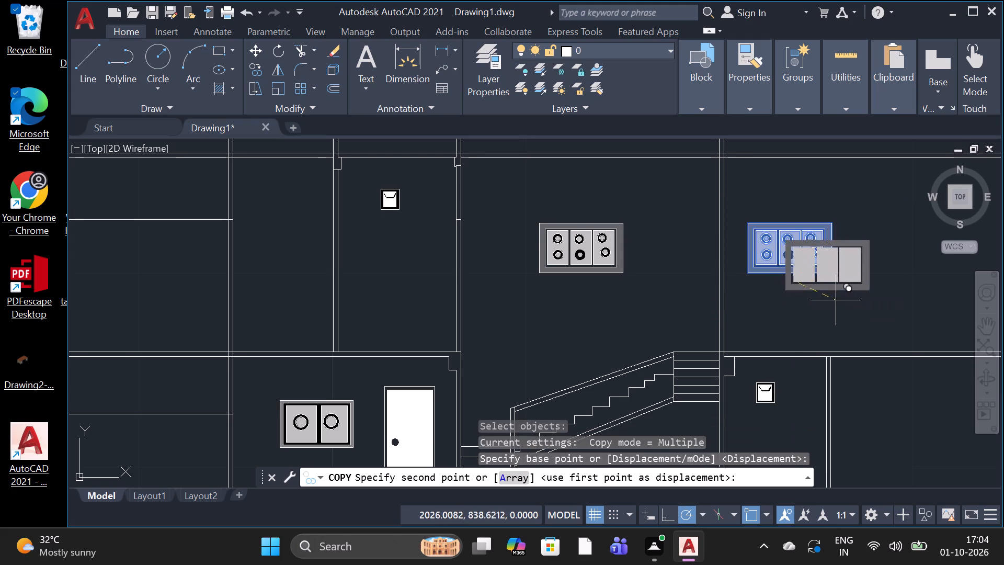
scroll(836, 300, "down", 3)
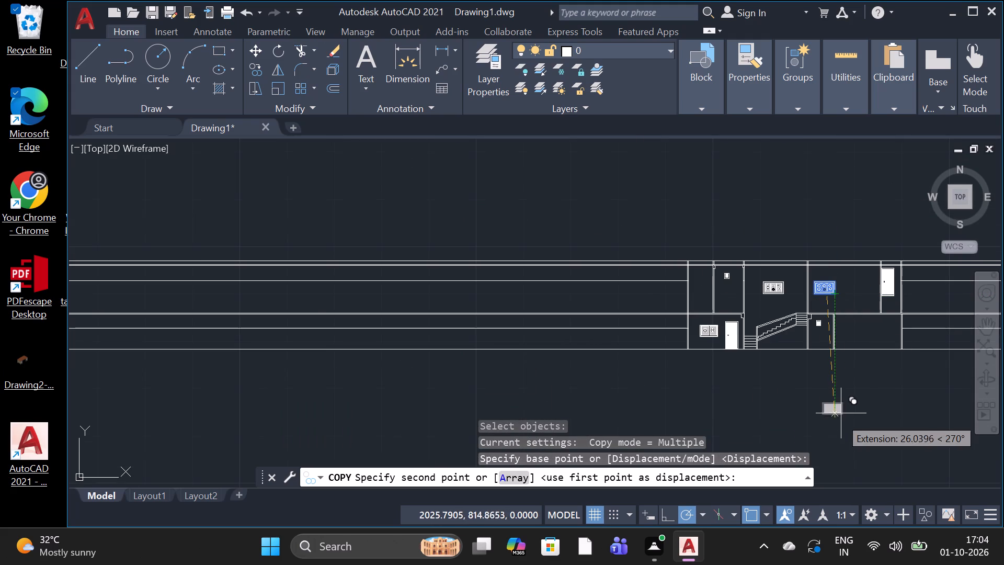
scroll(841, 412, "down", 1)
scroll(843, 376, "up", 2)
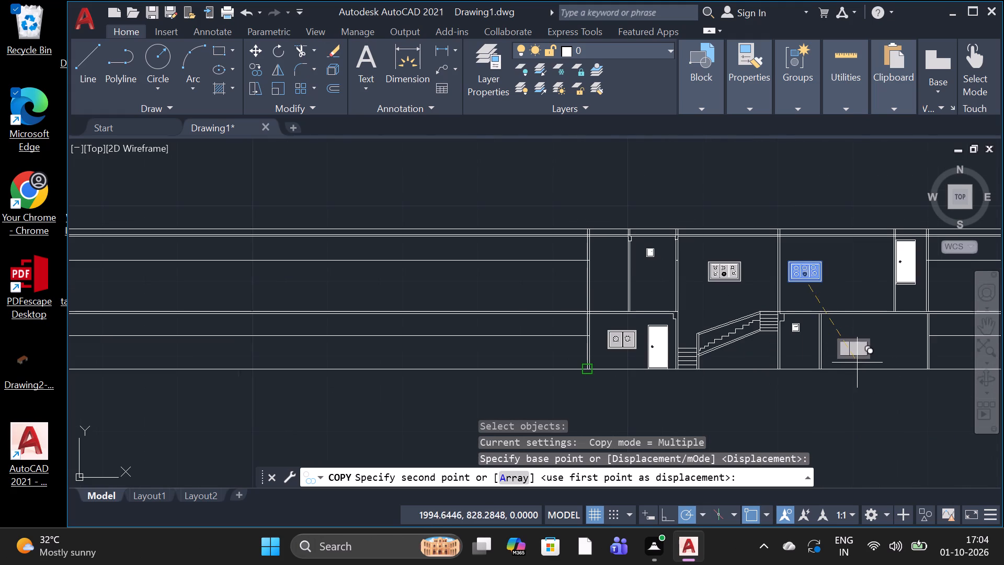
scroll(857, 364, "up", 3)
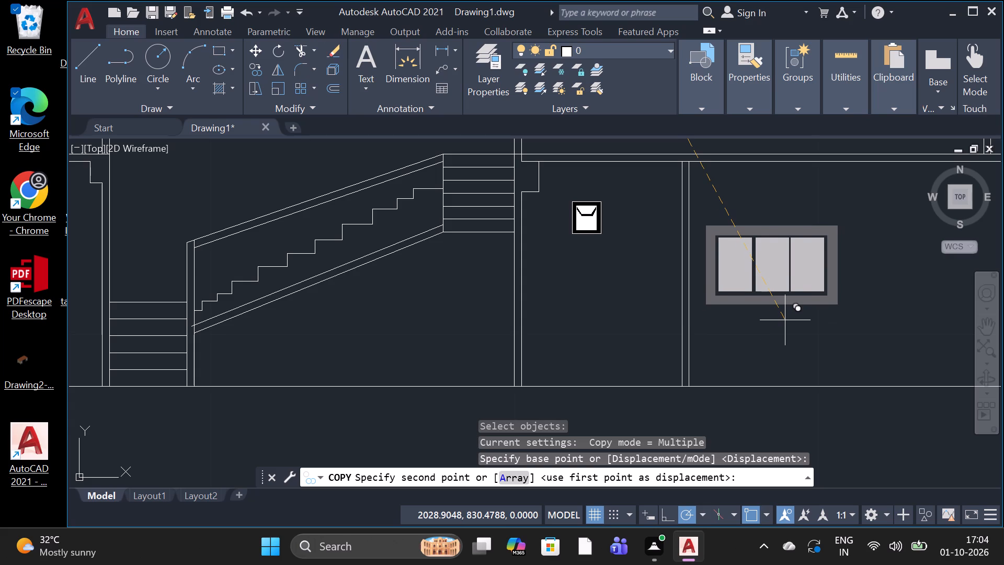
left_click(774, 329)
key("space")
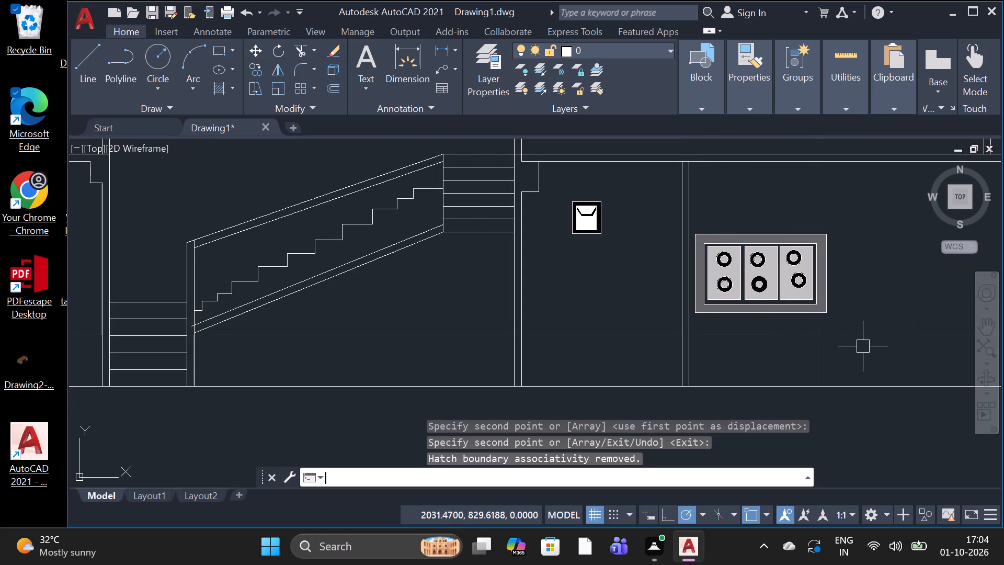
Draw a rectangular footing outline about 0.95 wide and 0.45 deep below the ground line under the two-panel window room's outer wall.
scroll(828, 310, "down", 3)
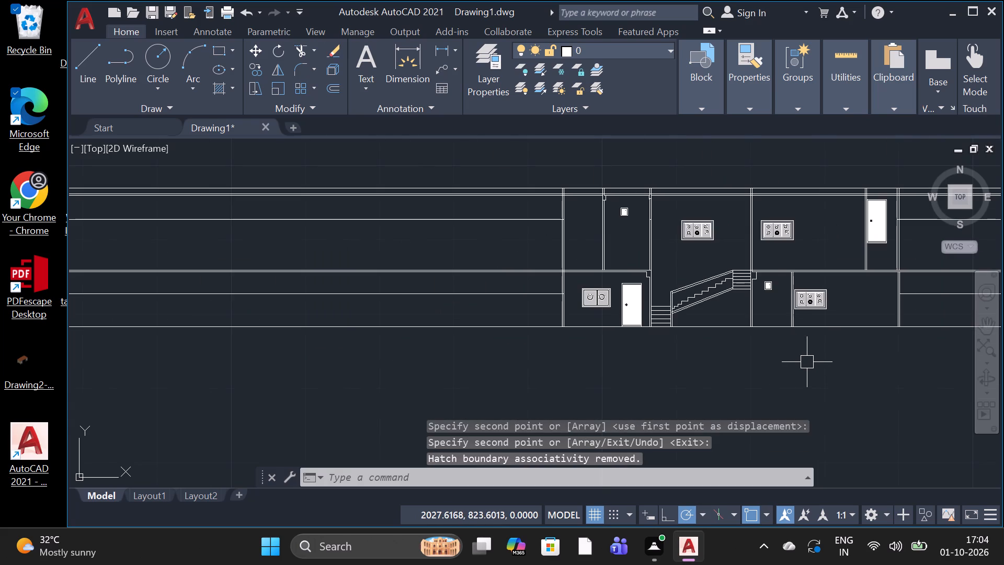
scroll(807, 361, "down", 1)
scroll(809, 370, "up", 1)
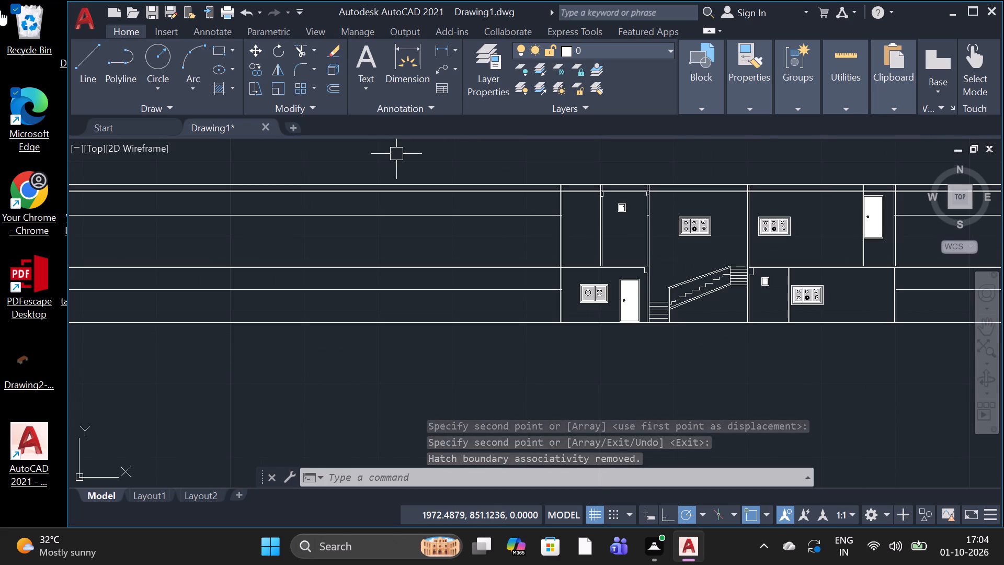
left_click(73, 63)
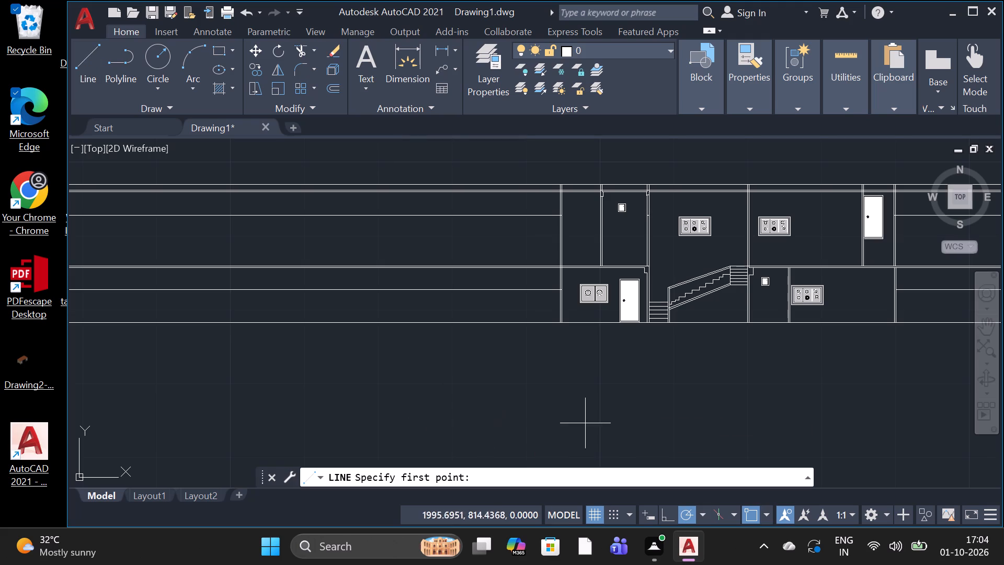
scroll(581, 369, "up", 1)
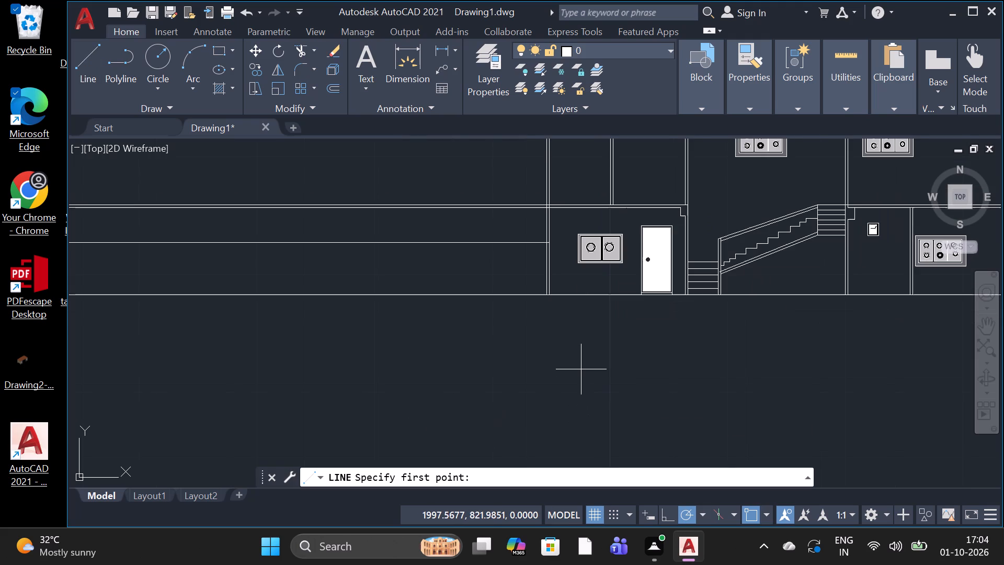
scroll(581, 369, "down", 1)
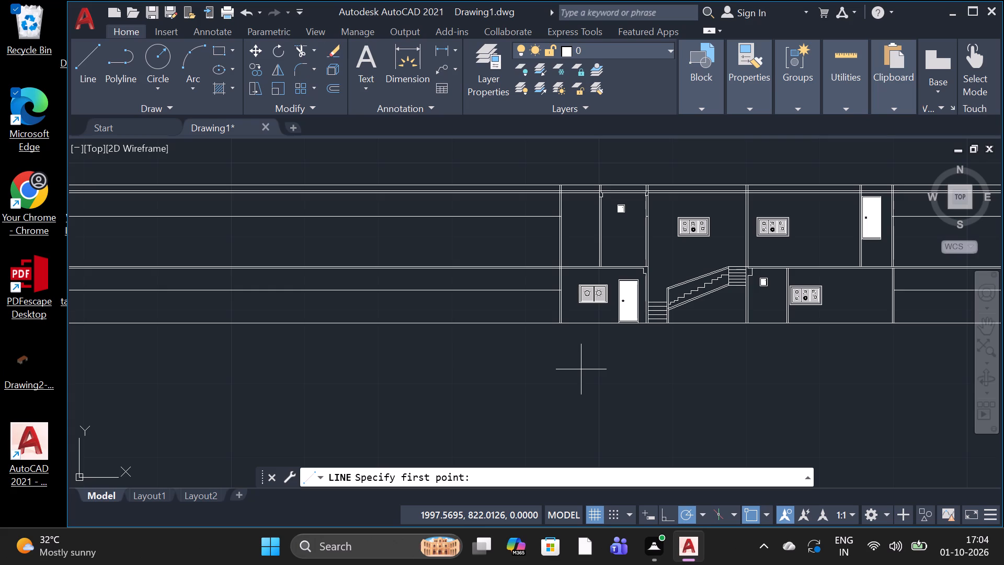
scroll(578, 330, "up", 1)
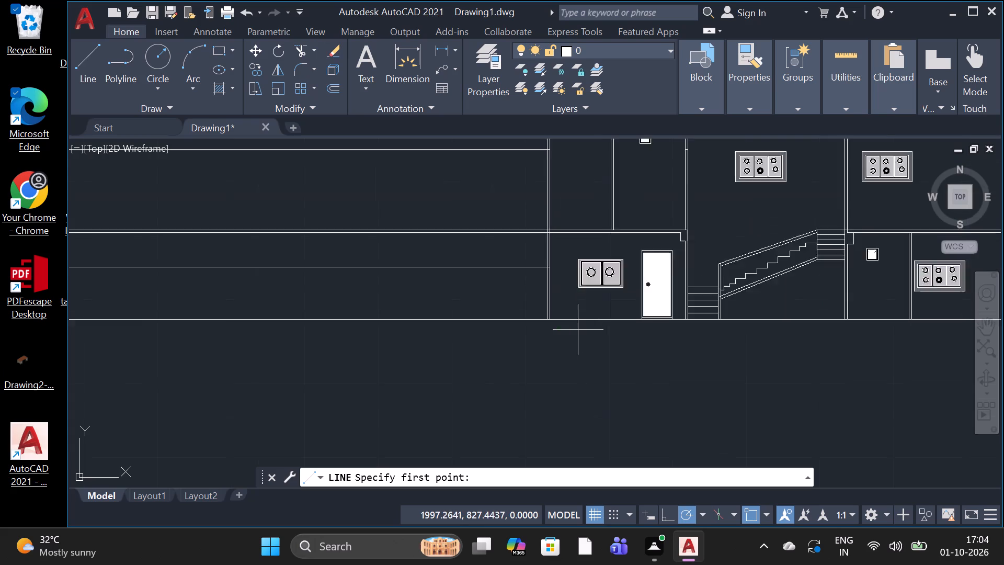
scroll(578, 330, "up", 2)
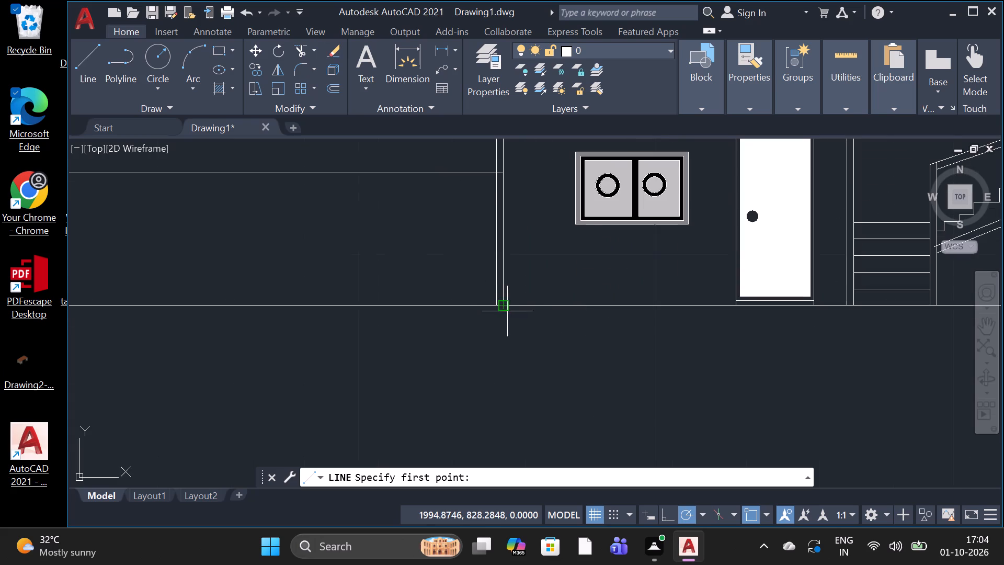
scroll(504, 313, "up", 3)
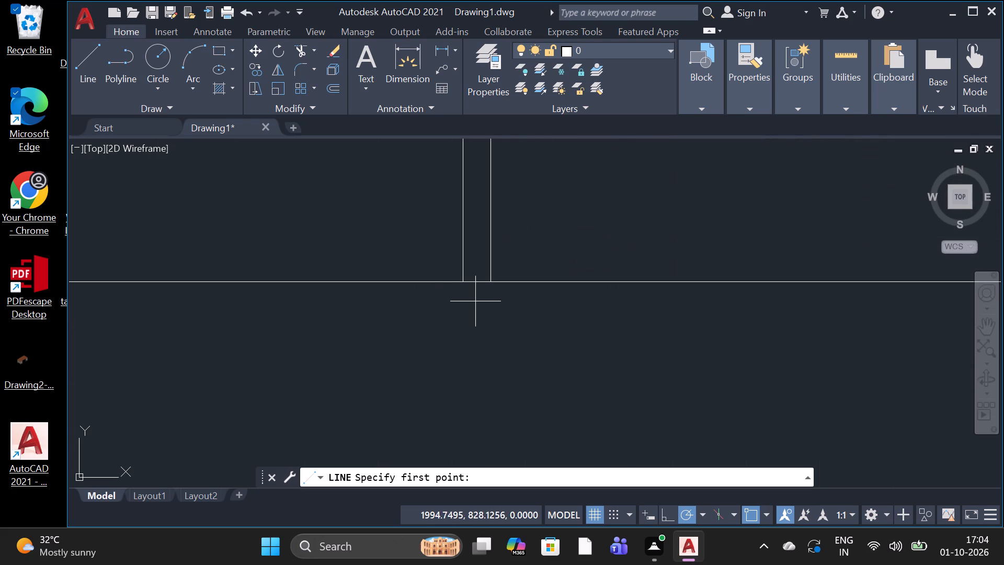
left_click(458, 282)
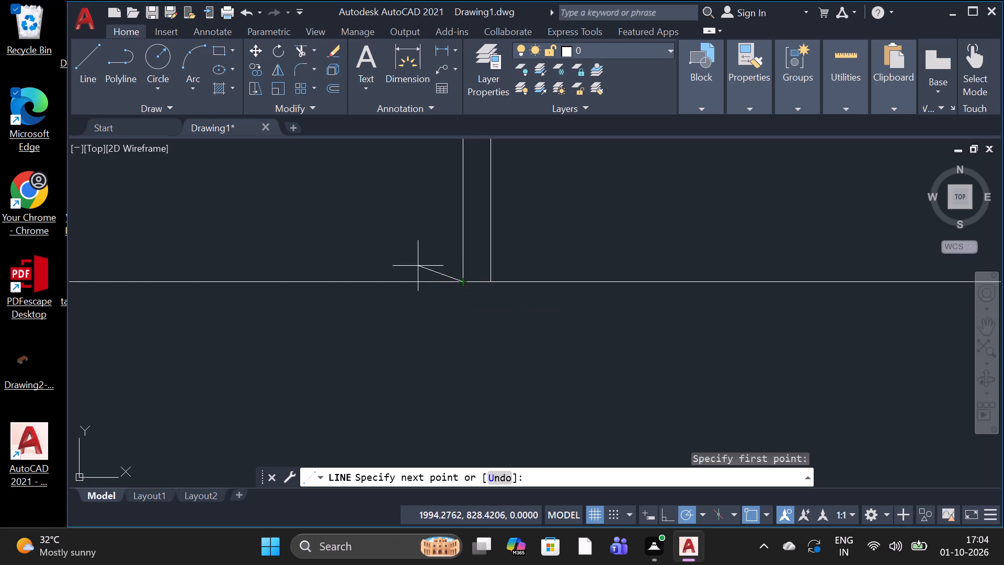
left_click(421, 278)
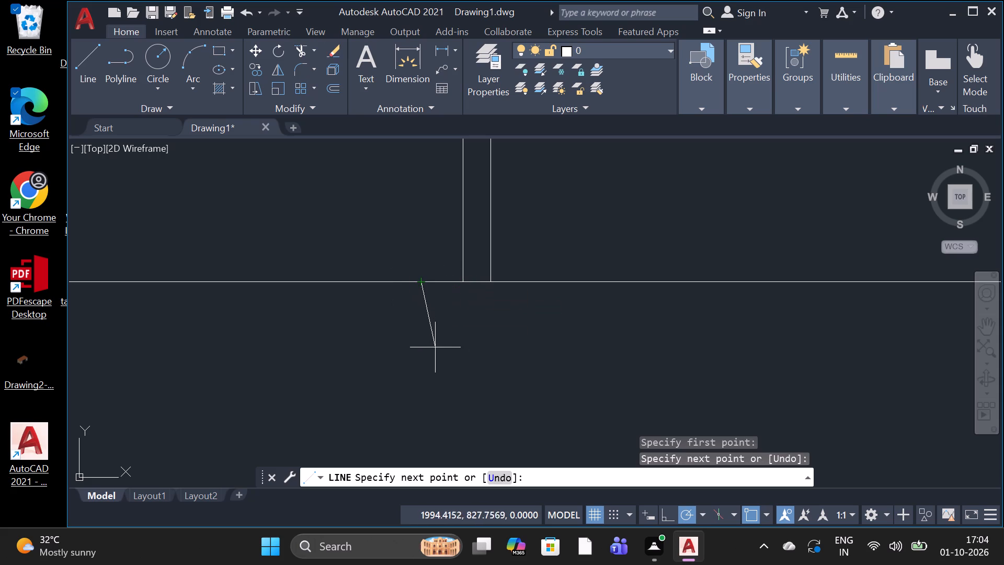
left_click(427, 336)
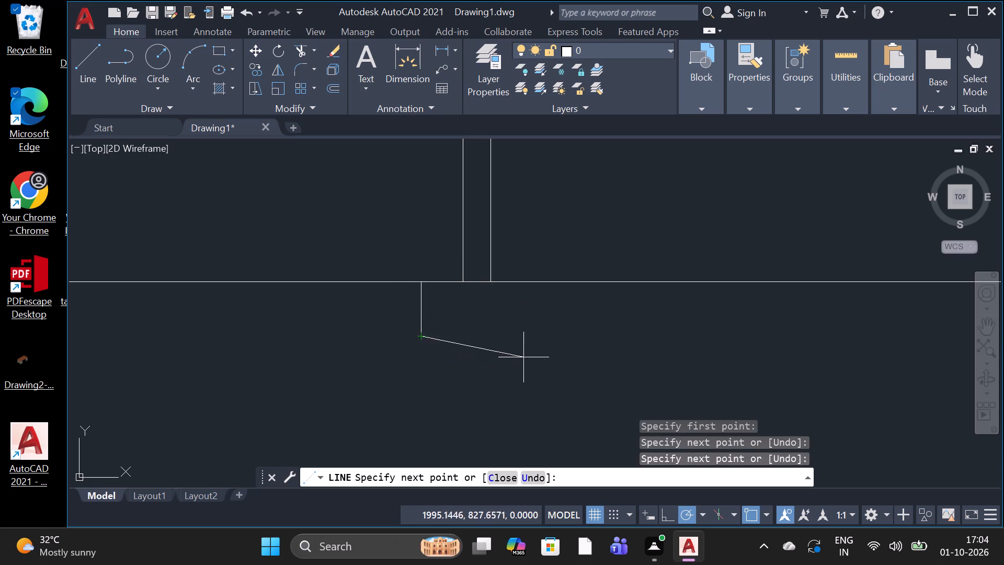
left_click(535, 338)
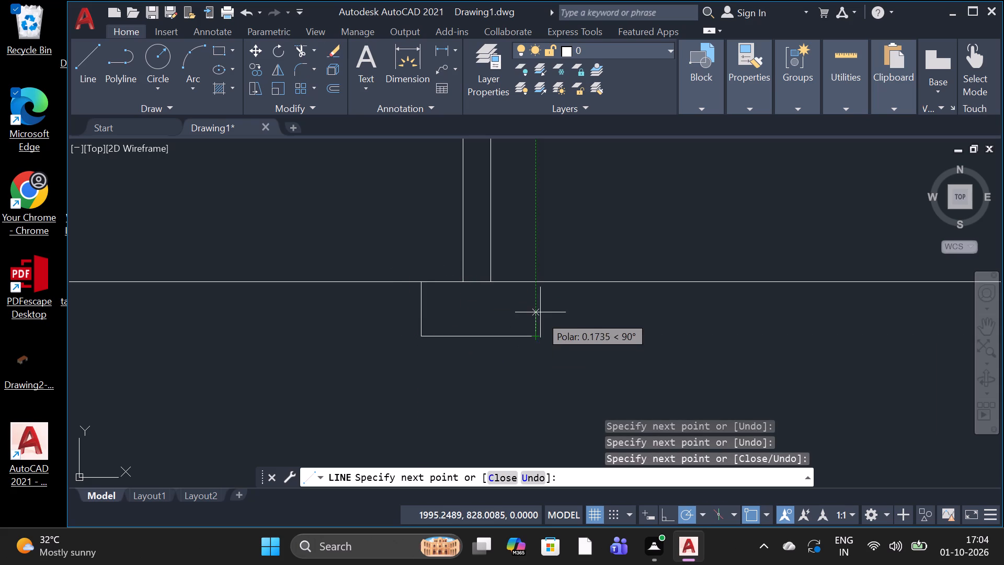
left_click(537, 283)
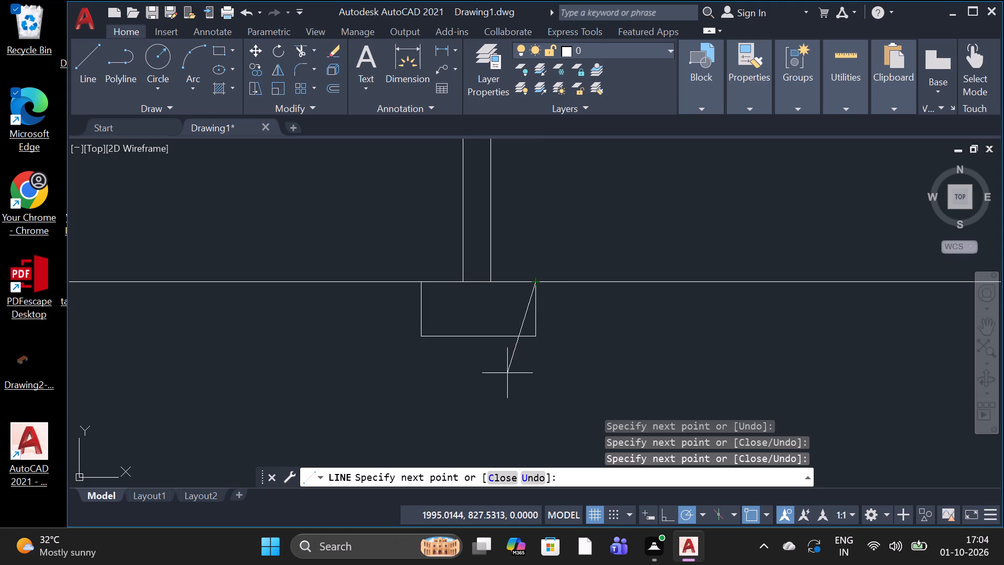
key("space")
Draw a wider lower footing step about 1.65 wide and 0.45 deep directly beneath the existing footing rectangle.
left_click(83, 67)
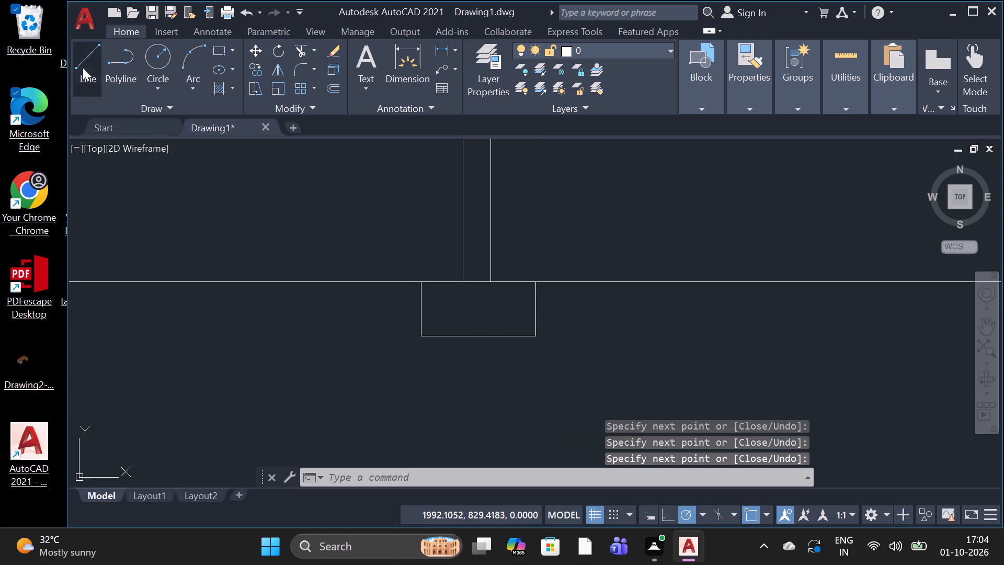
left_click(419, 341)
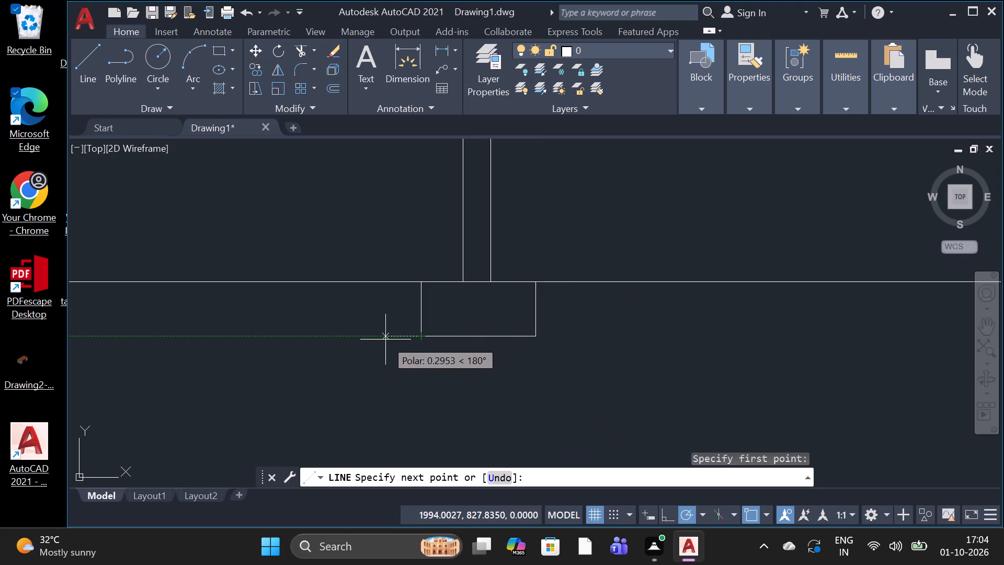
left_click(385, 340)
left_click(387, 391)
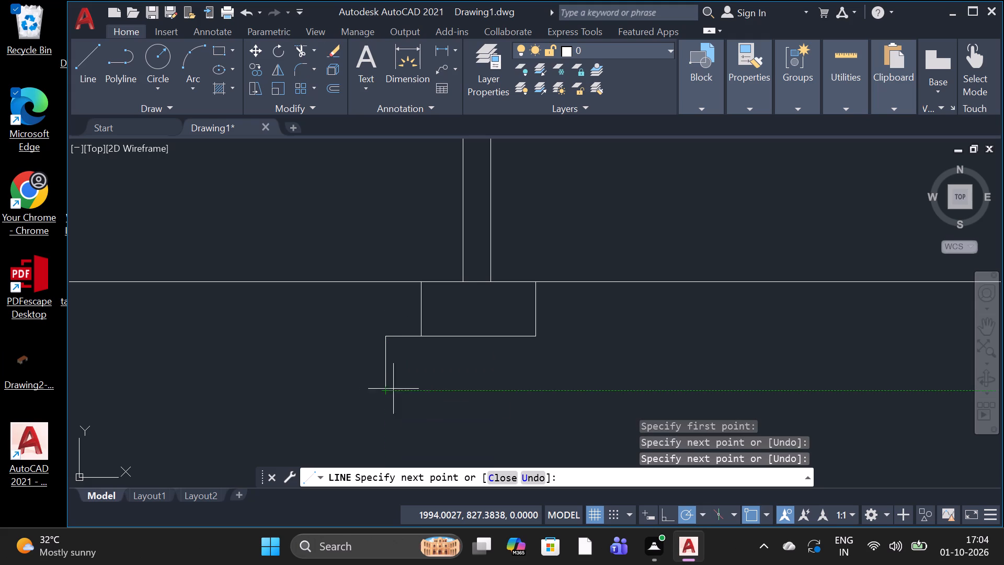
left_click(585, 384)
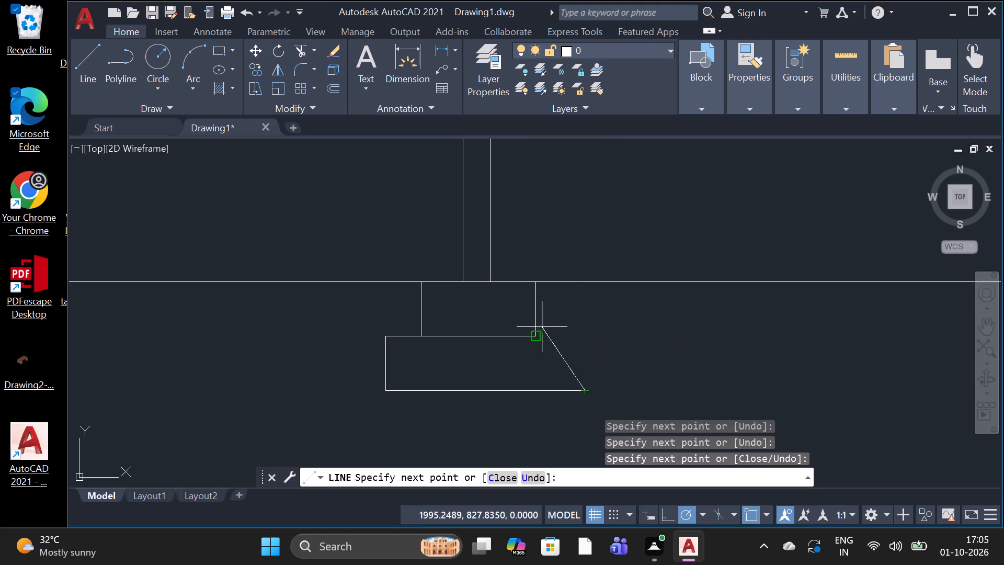
left_click(588, 346)
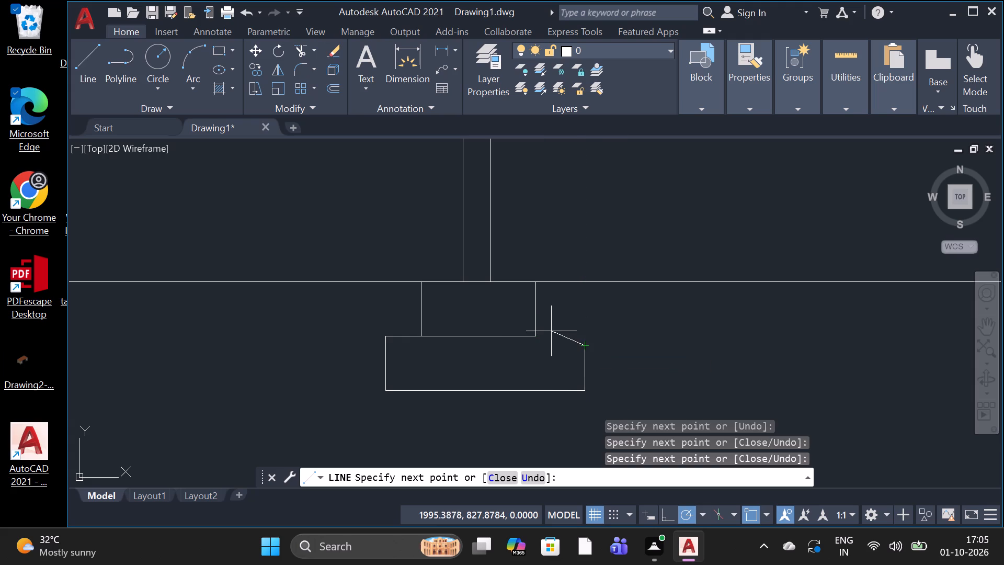
left_click(588, 335)
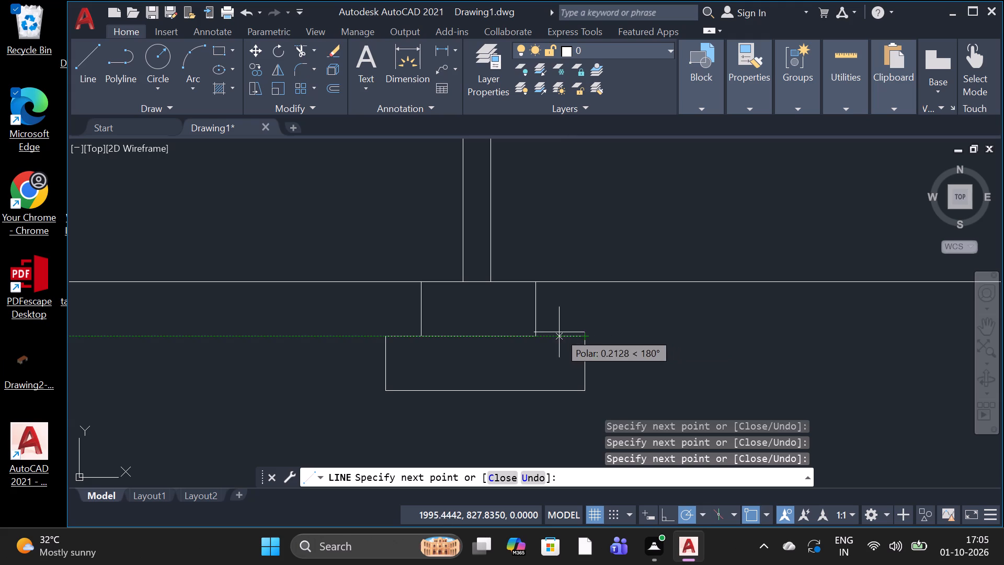
left_click(543, 337)
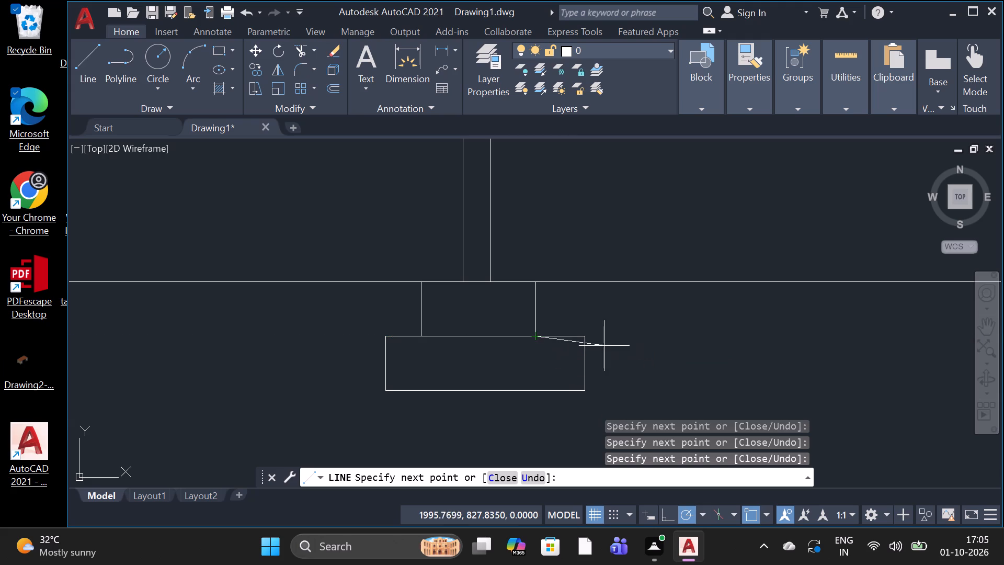
key("space")
Copy the complete stepped footing about 11.79 horizontally to beneath the wall between the ground-floor door and the stair hall.
scroll(501, 363, "down", 3)
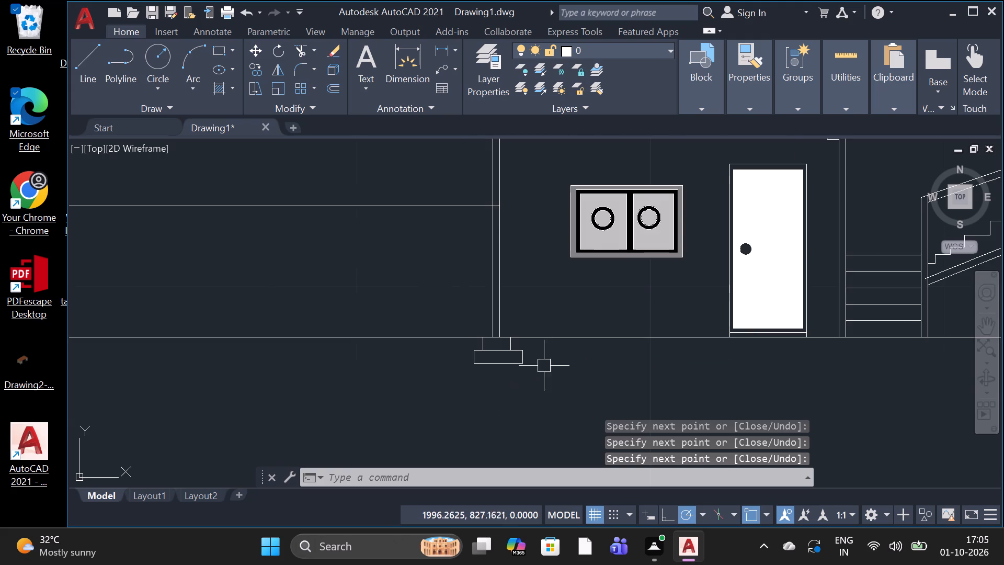
scroll(552, 355, "up", 1)
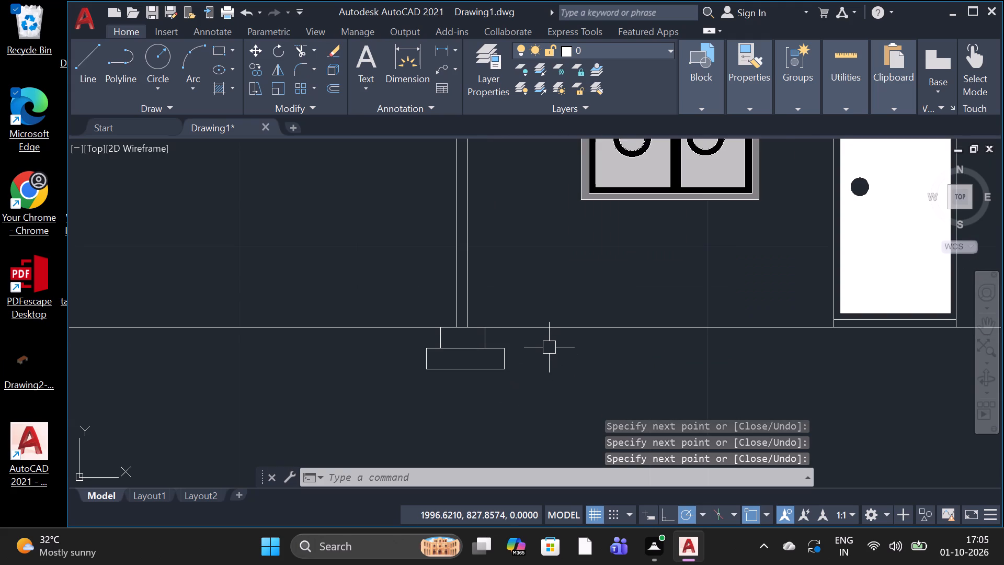
key("c")
key("o")
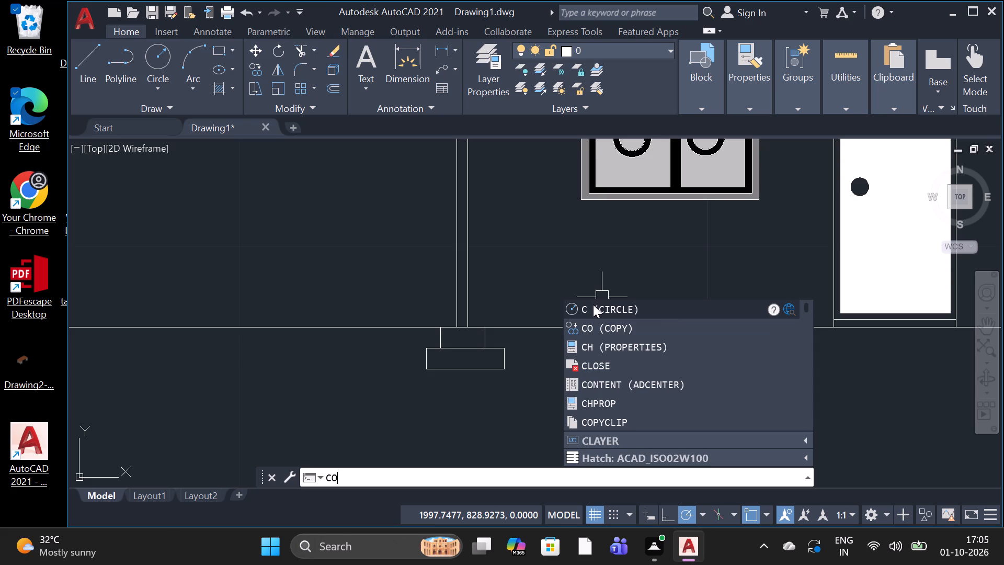
key("space")
scroll(542, 351, "up", 3)
left_click(401, 301)
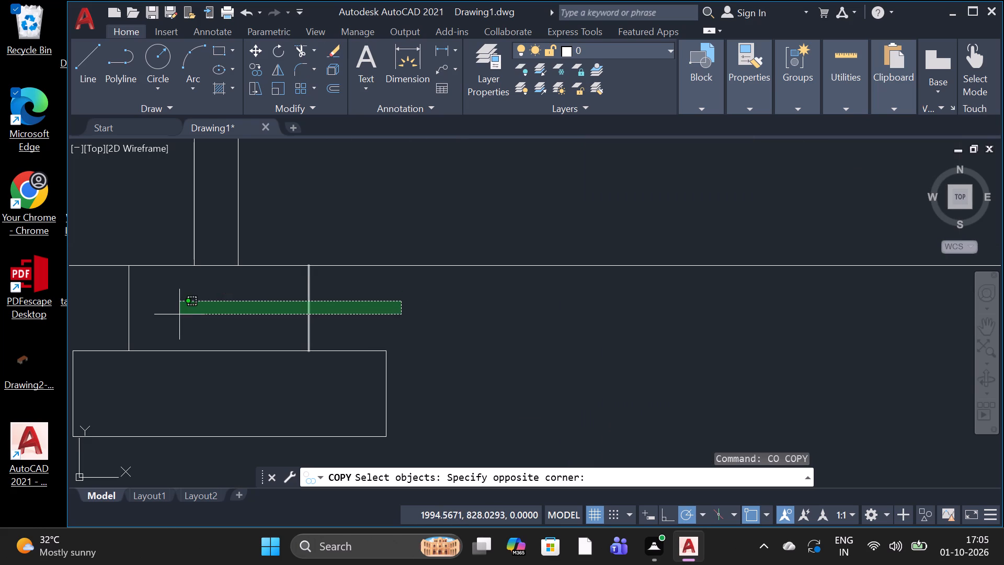
scroll(179, 314, "down", 2)
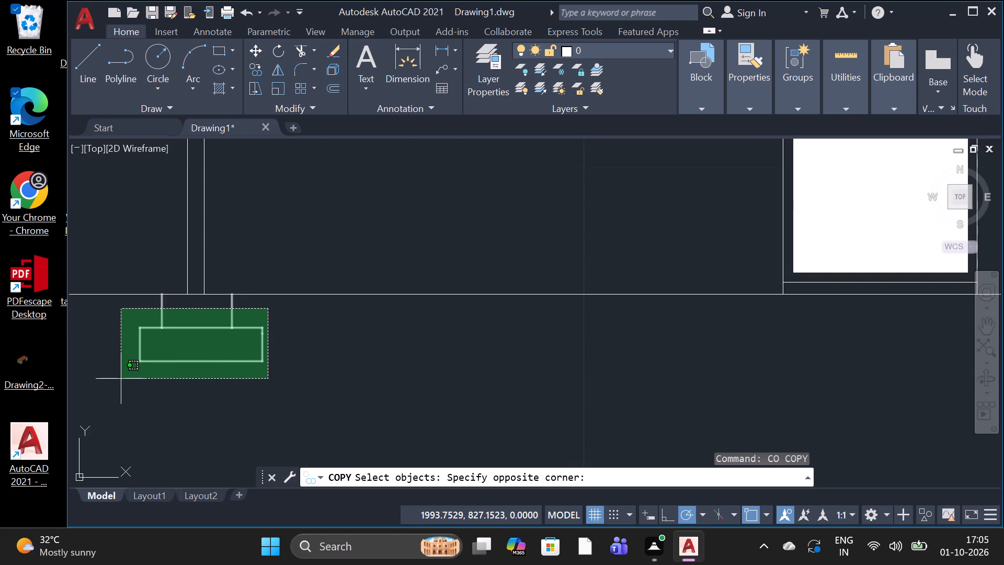
left_click(121, 379)
key("space")
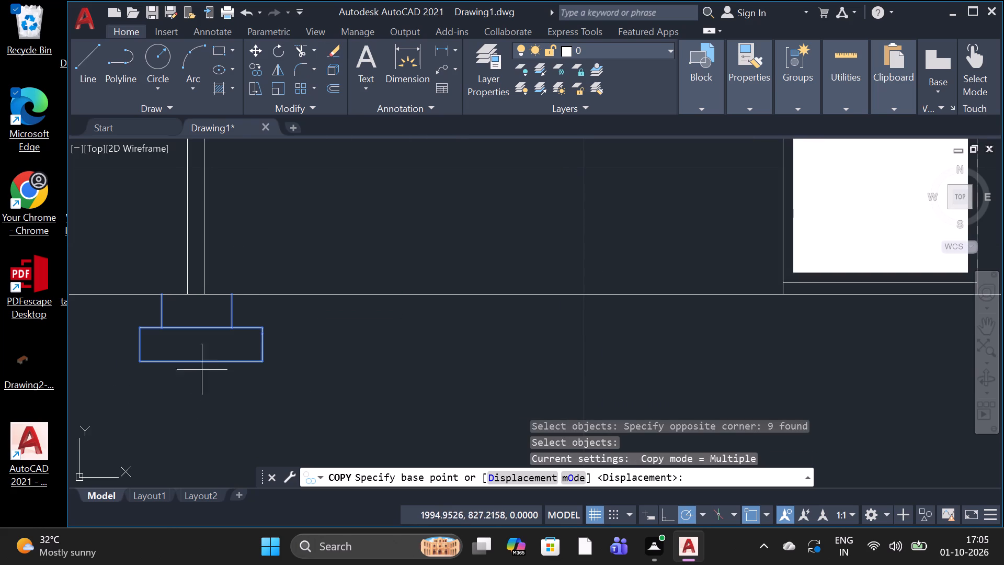
left_click(188, 356)
scroll(300, 404, "down", 3)
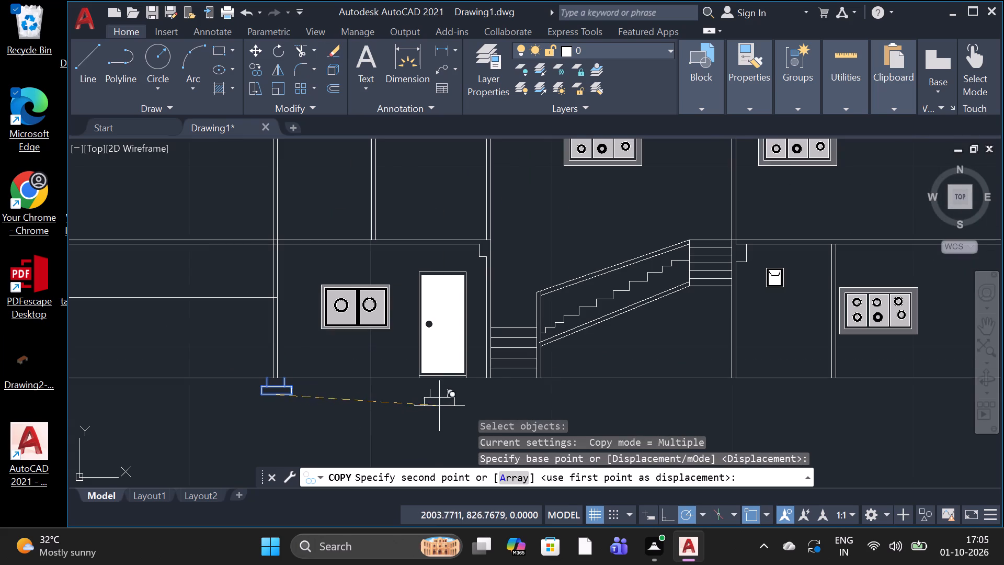
scroll(483, 390, "up", 3)
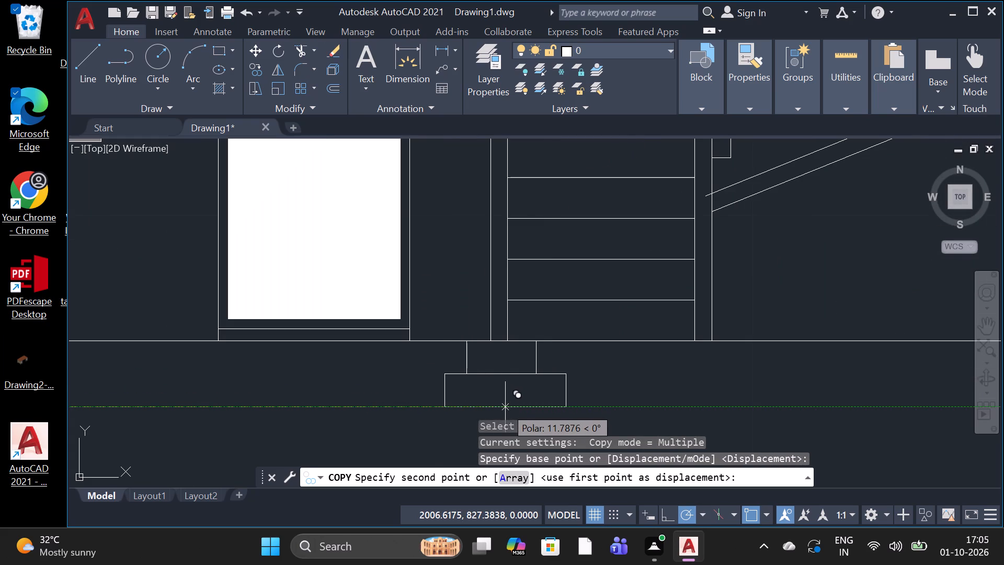
left_click(505, 408)
Place another footing copy about 25.39 from the original, beneath the stair hall wall beside the small ventilator room.
scroll(714, 466, "down", 3)
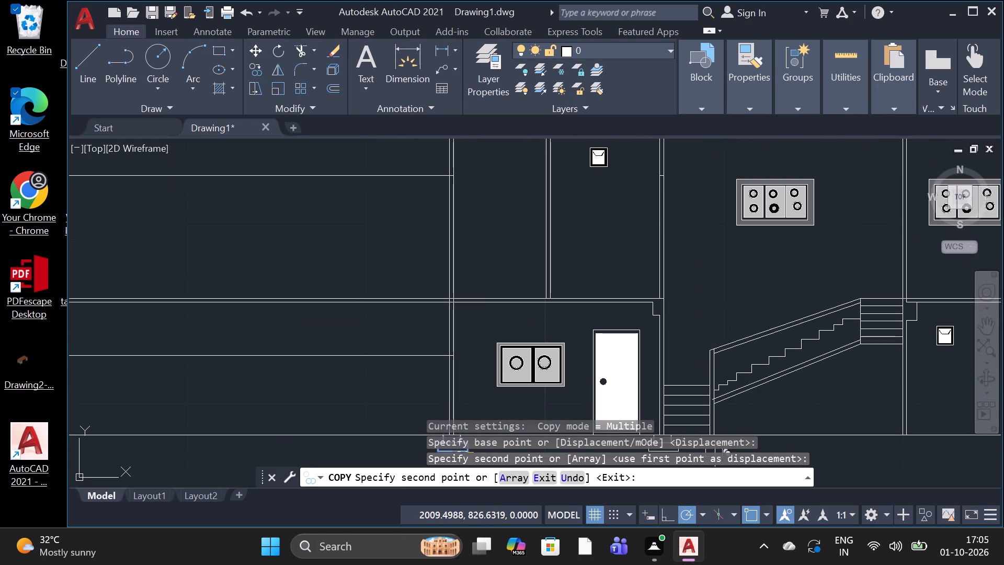
scroll(816, 410, "down", 1)
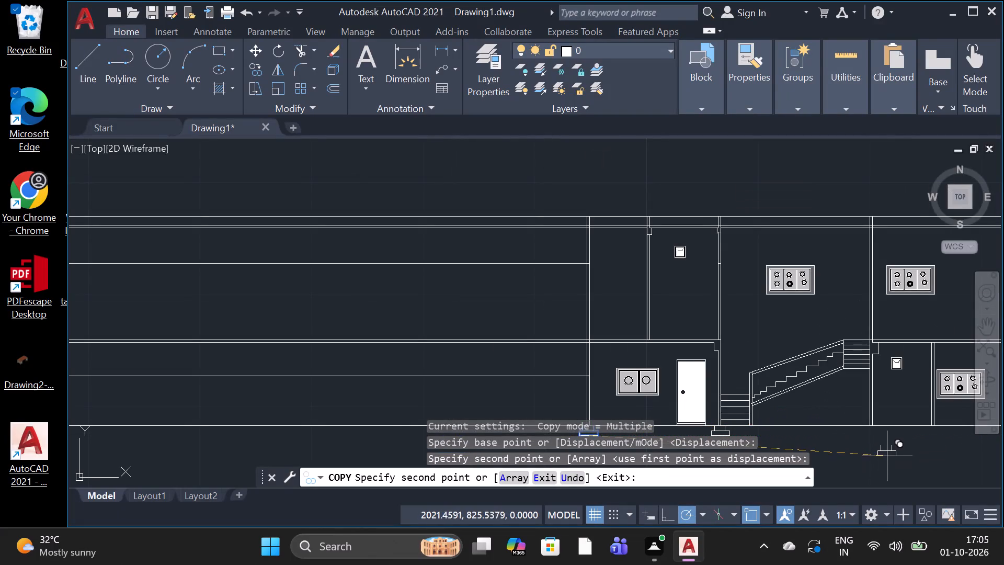
scroll(889, 456, "up", 5)
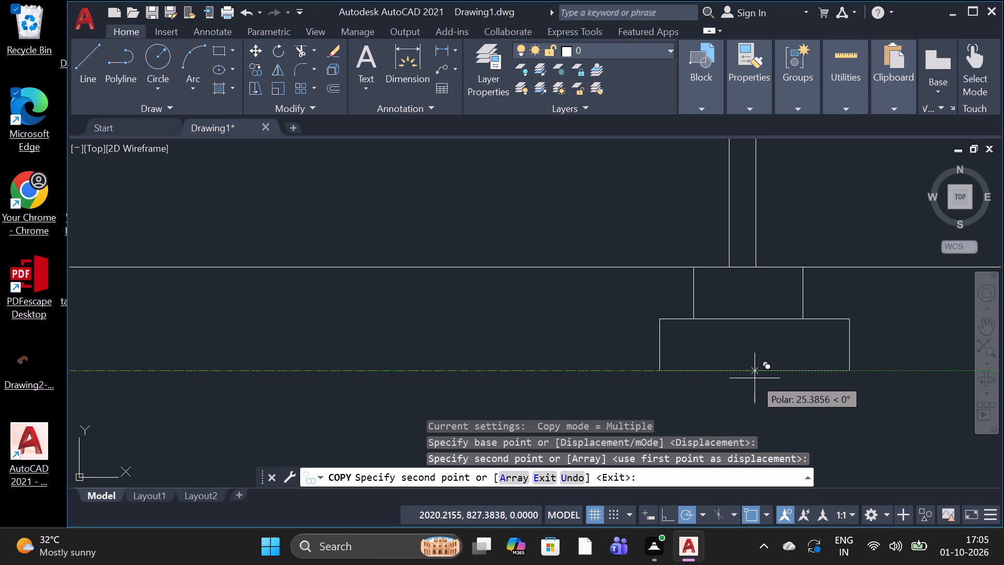
left_click(755, 378)
Place a last footing copy about 45 from the original, beneath the outer wall past the ground-floor three-panel window.
scroll(738, 404, "down", 3)
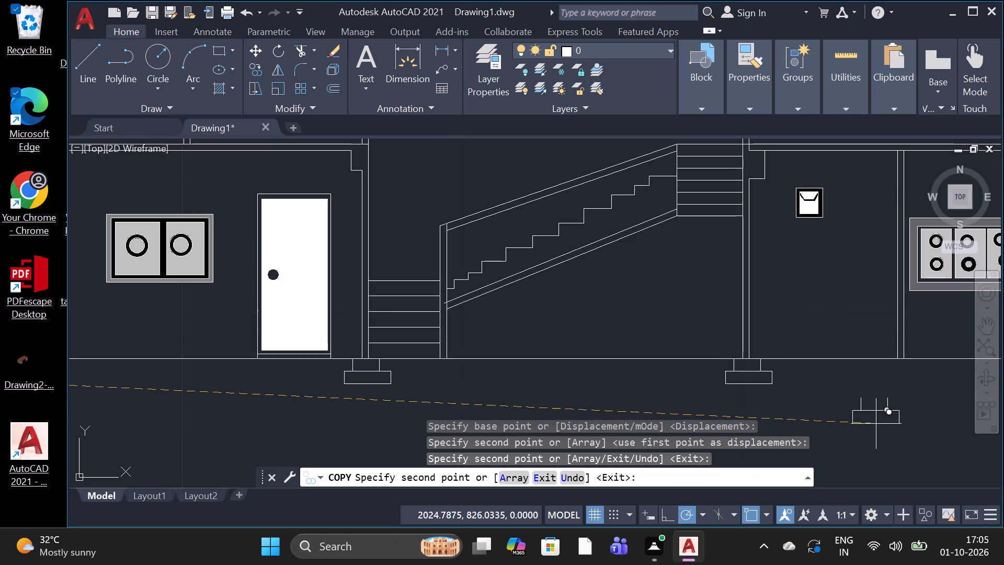
scroll(880, 420, "down", 3)
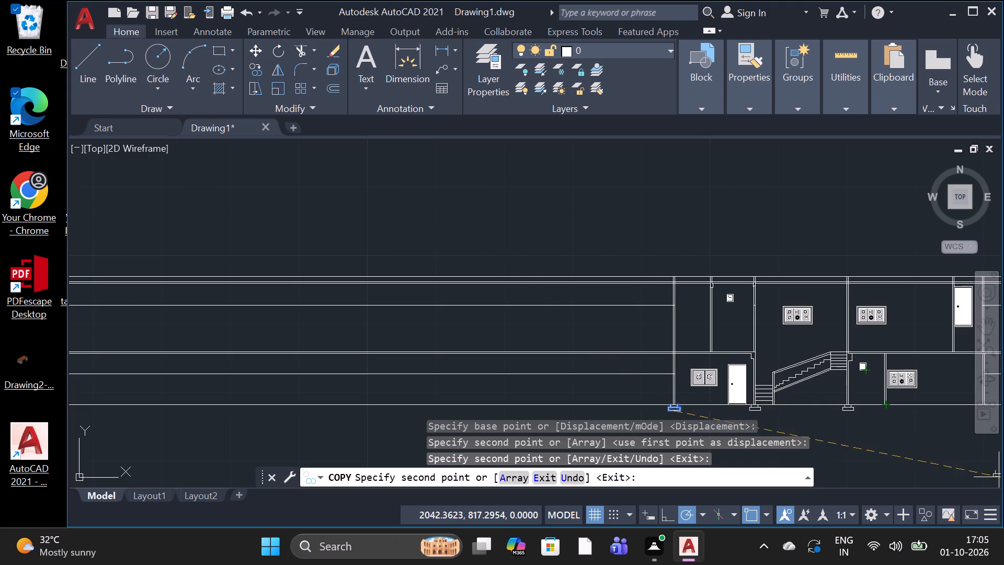
scroll(1000, 480, "down", 3)
scroll(999, 475, "up", 7)
scroll(985, 402, "up", 1)
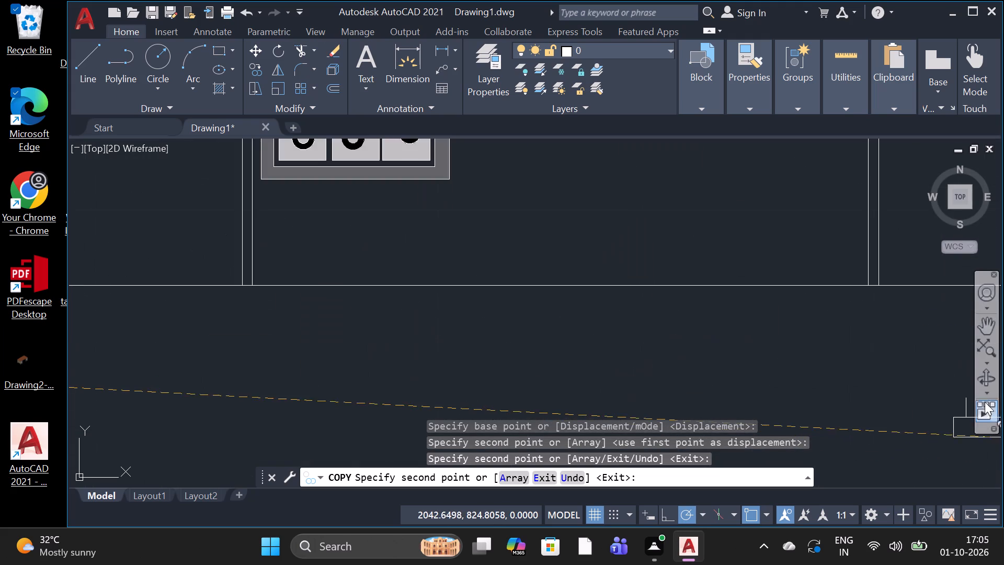
scroll(985, 402, "up", 1)
scroll(976, 406, "down", 5)
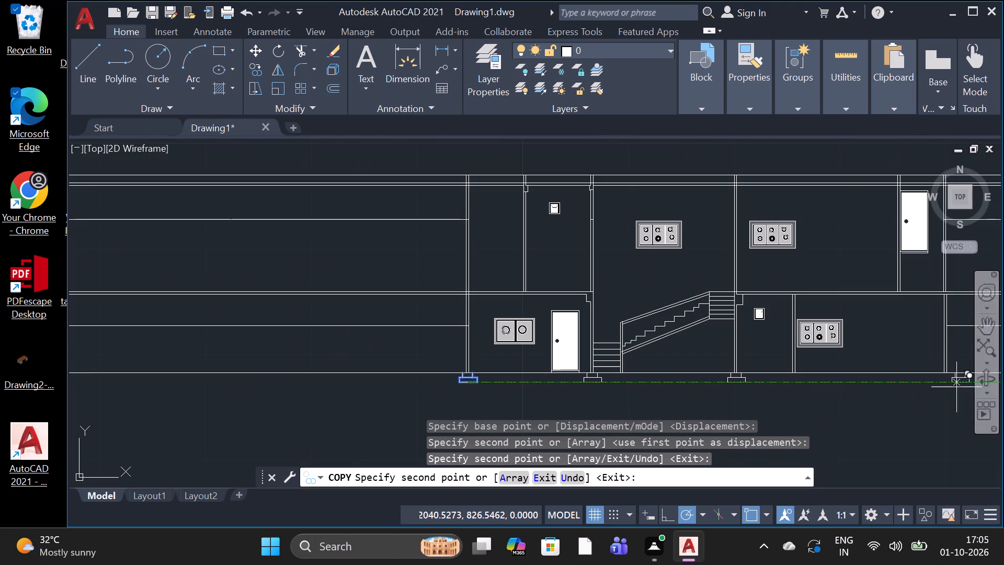
scroll(946, 391, "up", 4)
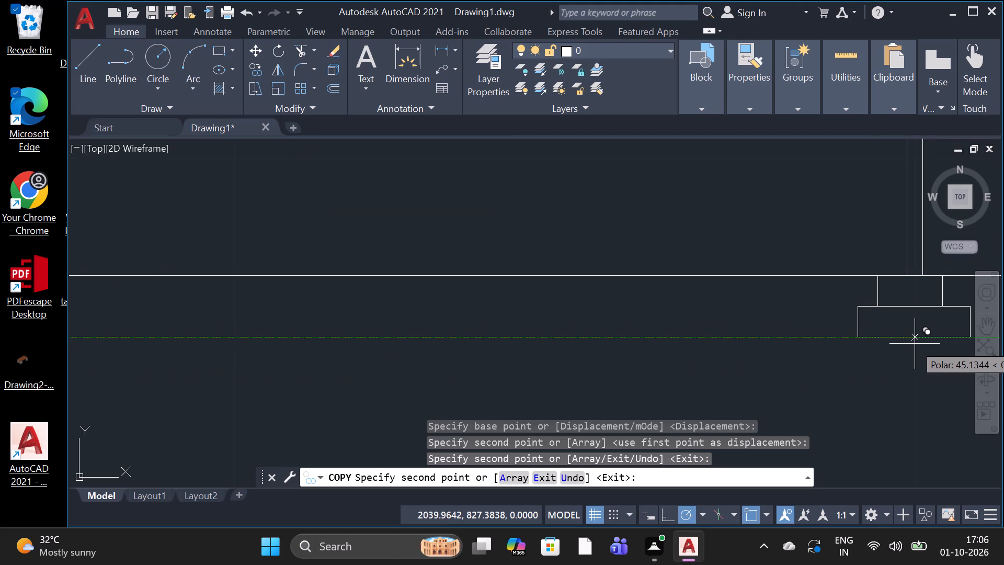
left_click(917, 344)
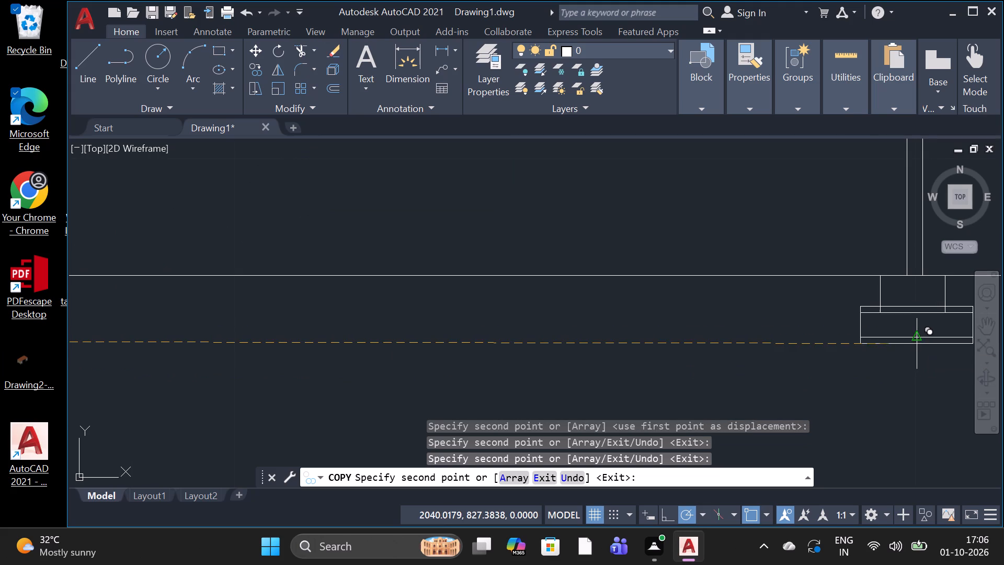
key("space")
scroll(730, 350, "down", 4)
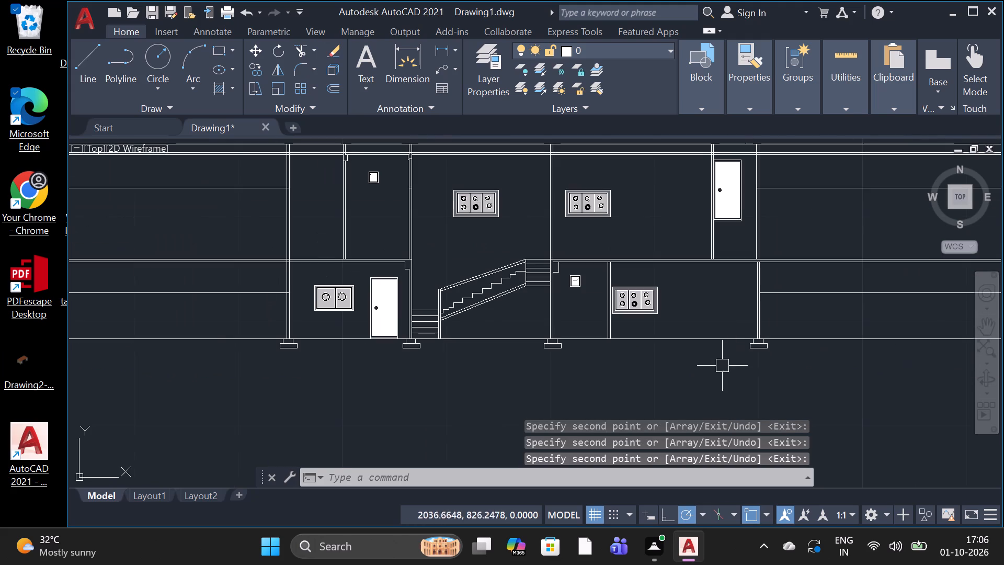
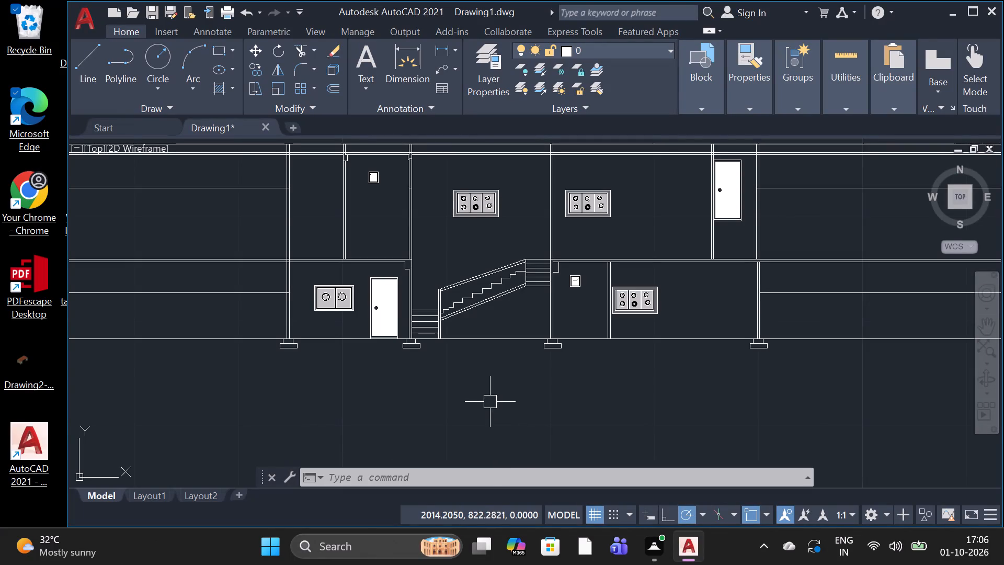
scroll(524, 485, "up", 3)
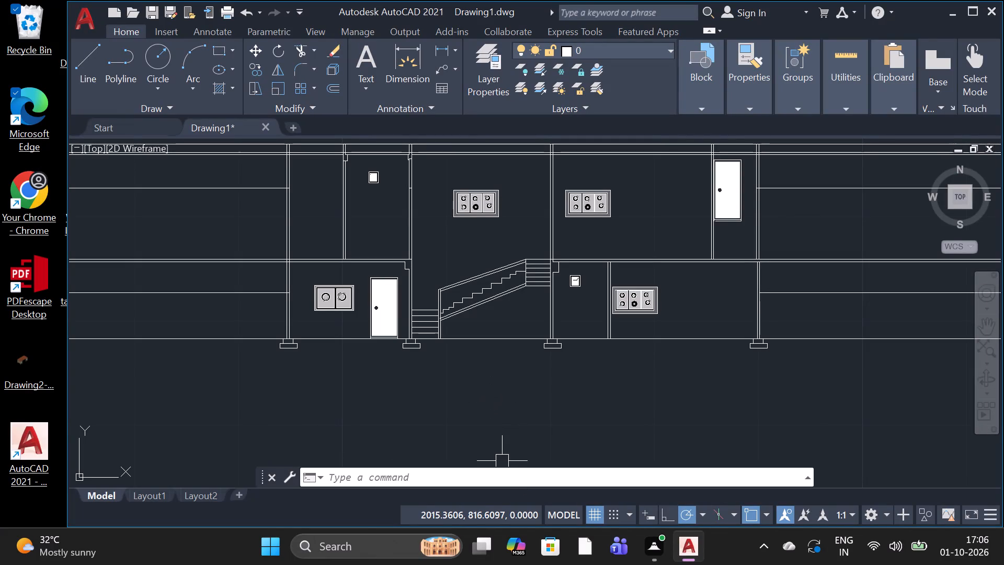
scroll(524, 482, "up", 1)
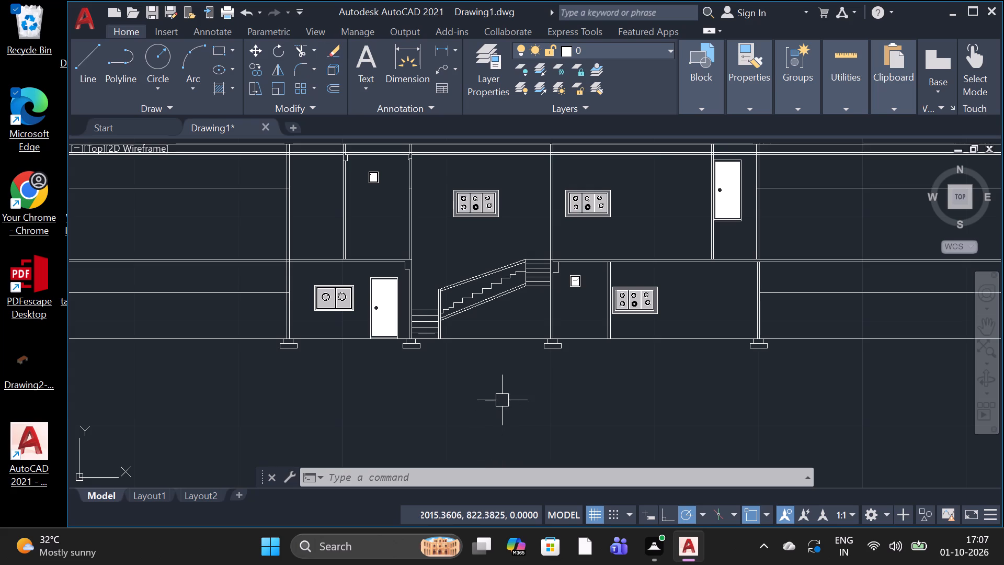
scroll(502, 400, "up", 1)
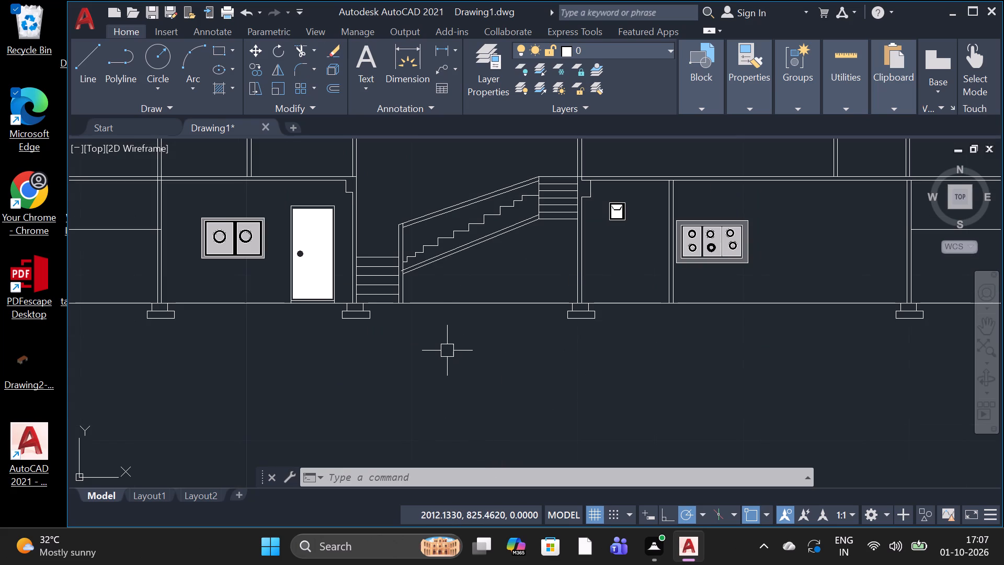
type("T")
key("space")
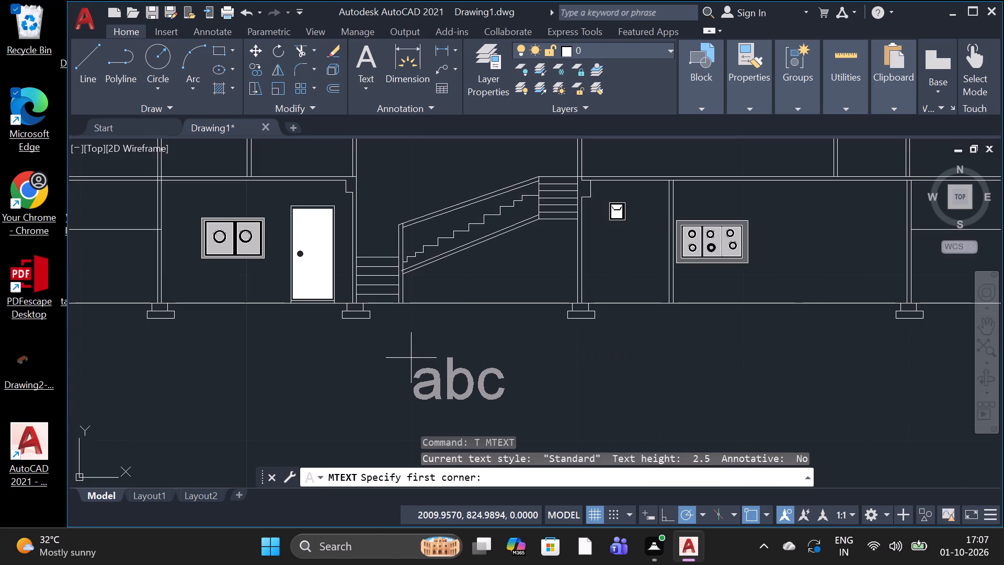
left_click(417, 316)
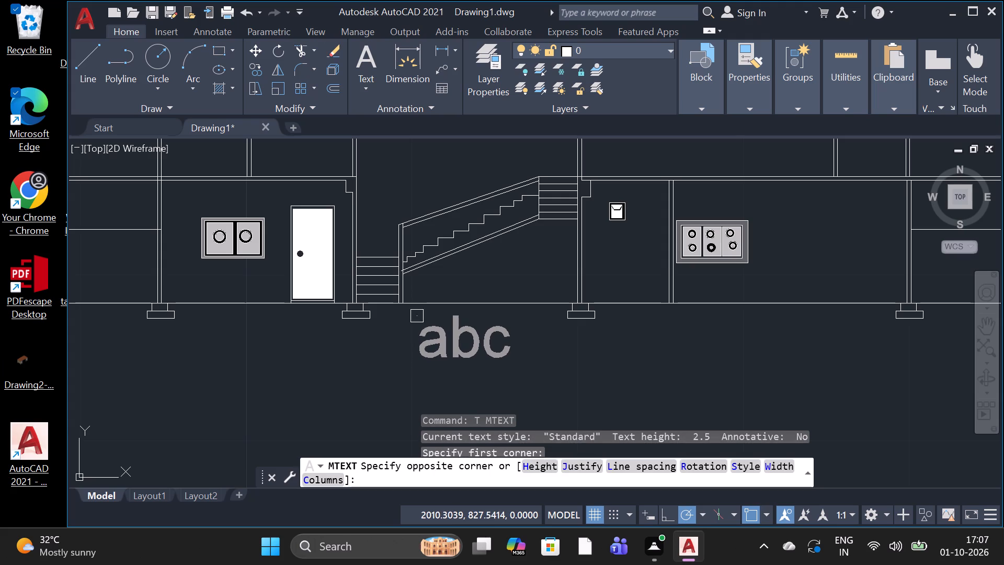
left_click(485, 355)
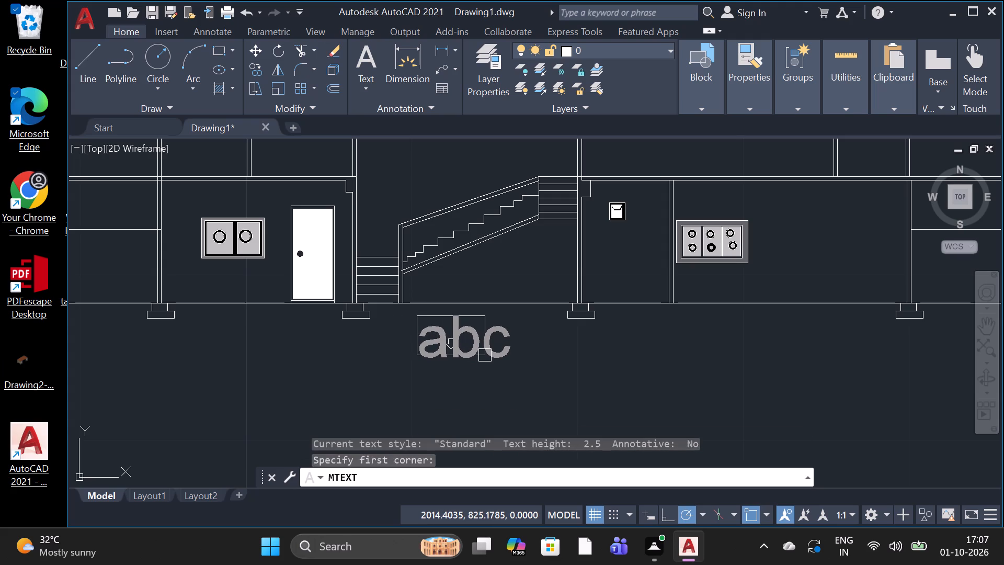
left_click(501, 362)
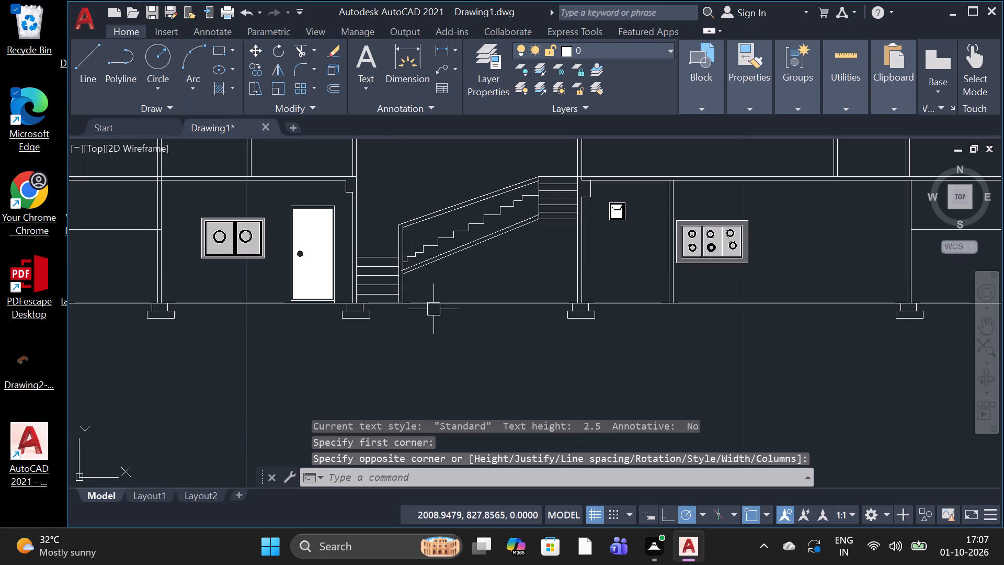
Add the multiline text "SECTION" with a text height of 0.2 below the ground line, under the staircase between the two middle footings.
type("T")
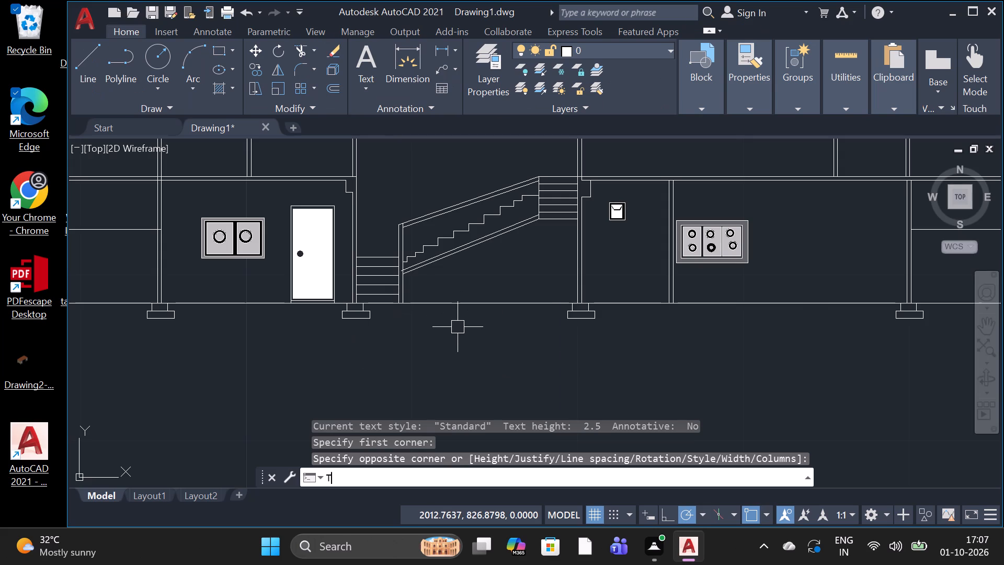
key("space")
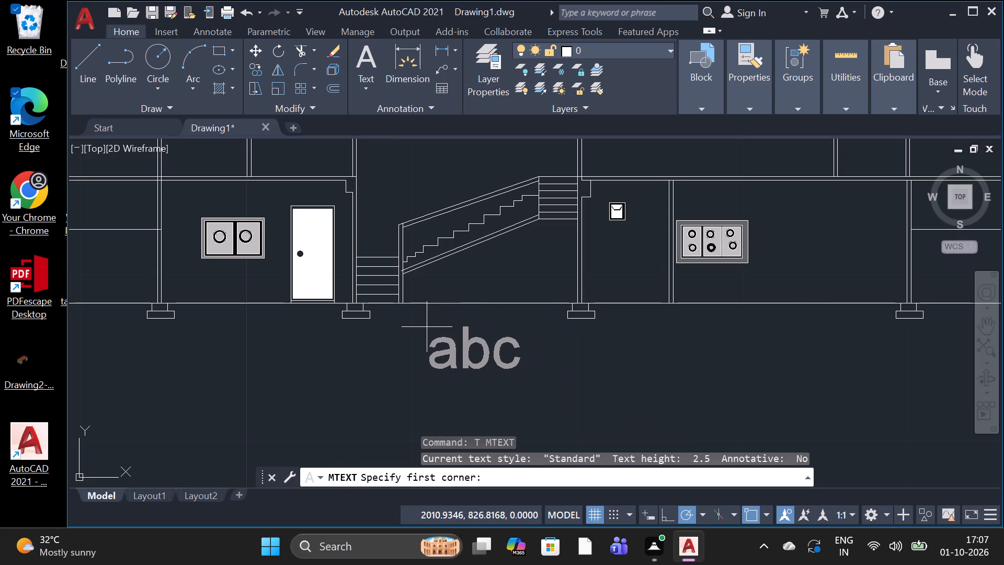
left_click(427, 327)
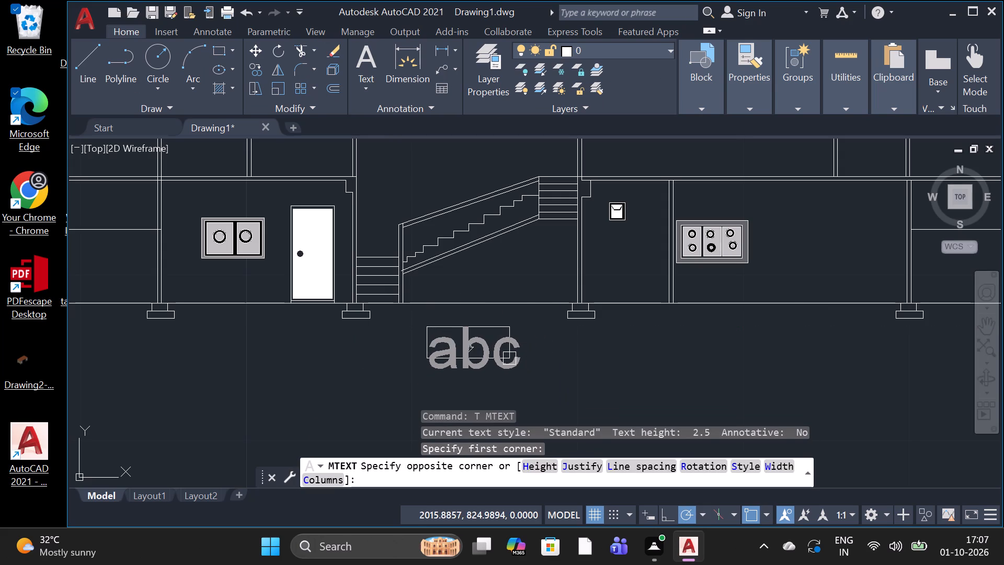
left_click(509, 358)
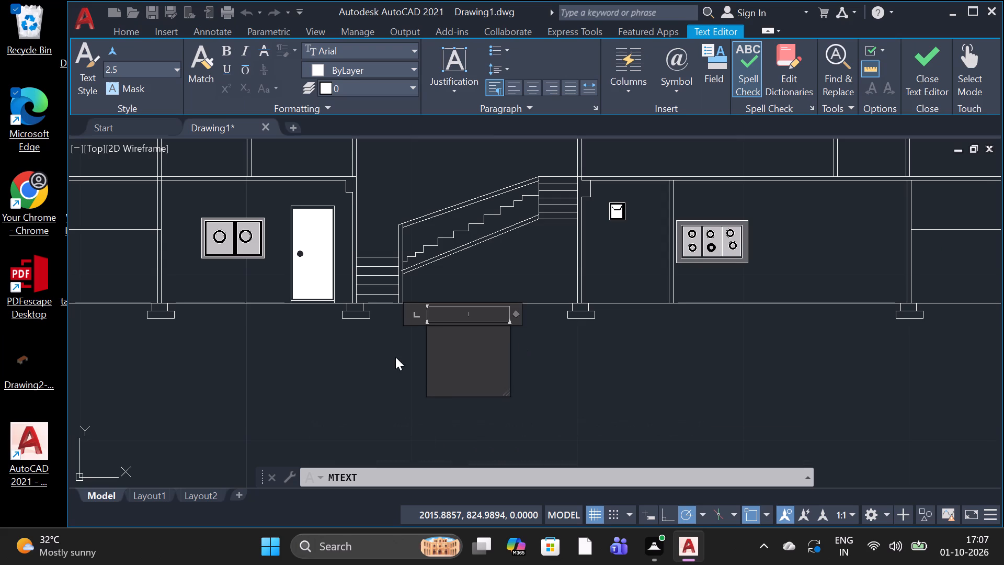
left_click(150, 69)
key("BackSpace")
key("BackSpace")
key("BackSpace")
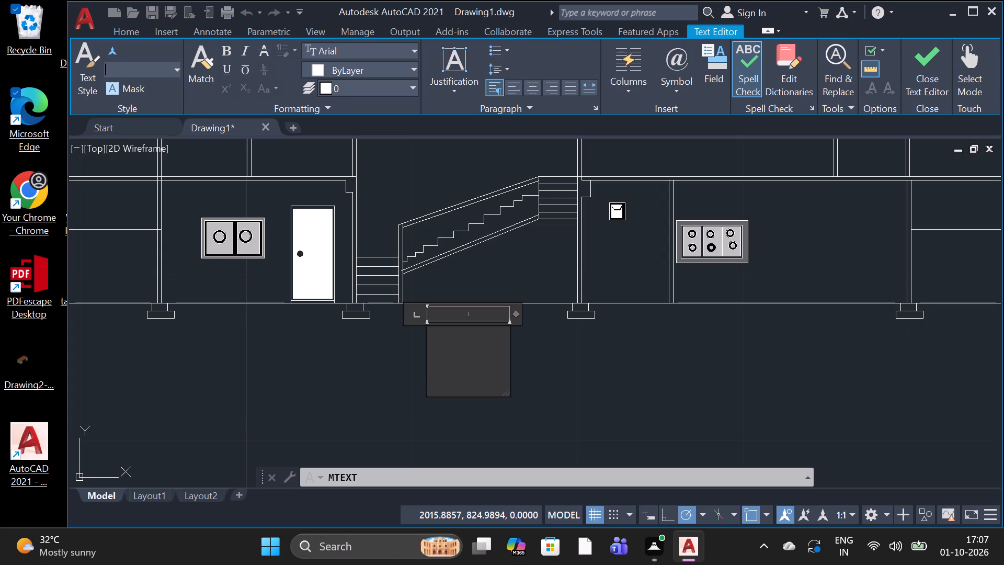
key("0")
type(".20")
key("space")
key("space")
key("Return")
key("Return")
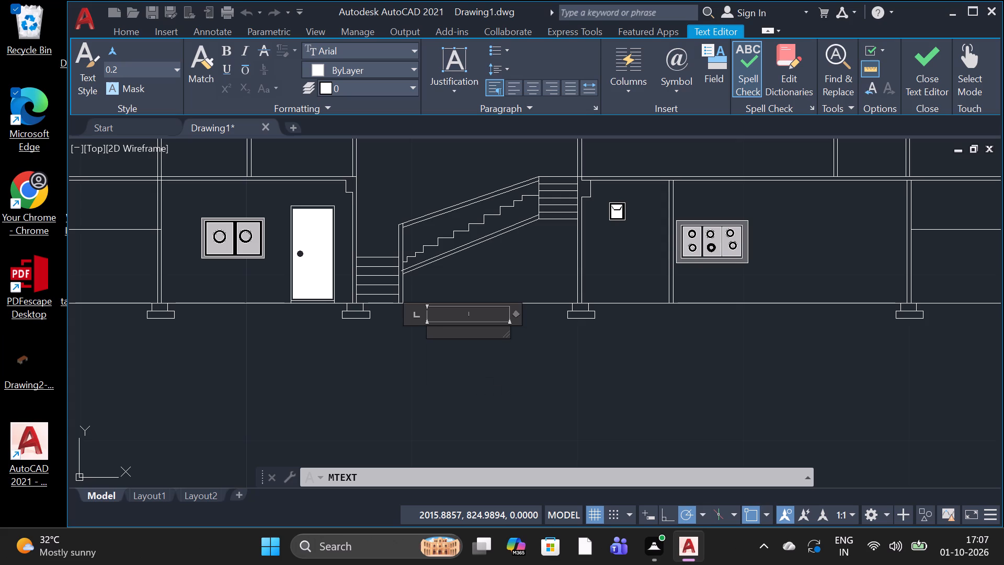
type("SE")
key("c")
key("t")
key("i")
scroll(149, 68, "up", 10, "ctrl")
scroll(439, 353, "up", 3)
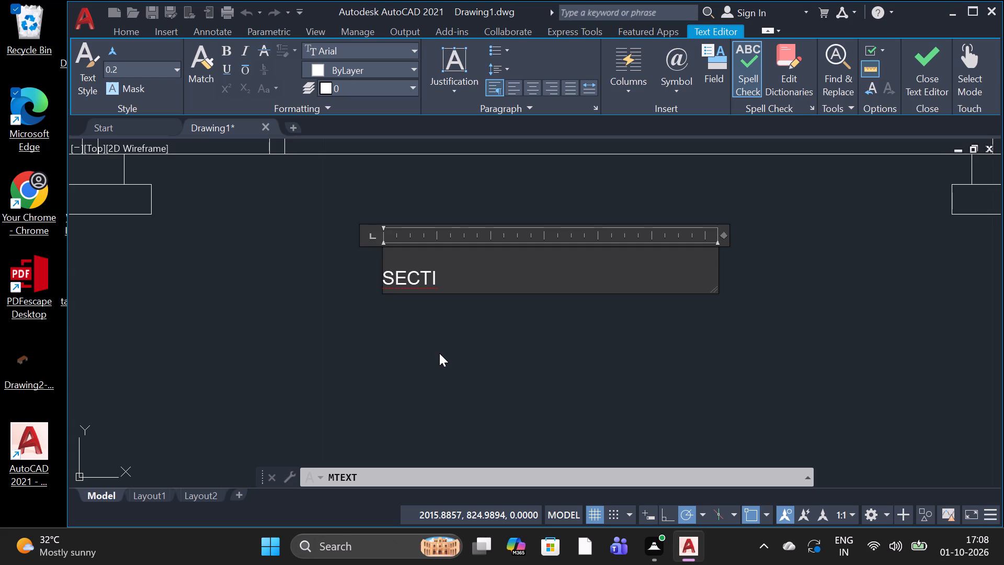
type("ON")
left_click(363, 374)
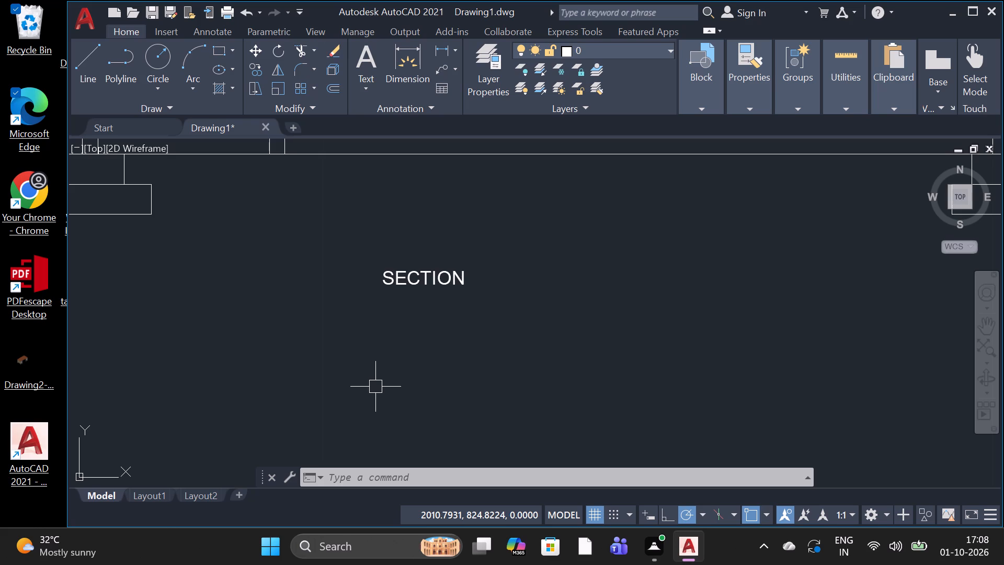
Copy the SECTION label about 2.24 across and 1.18 up, to just beneath the ground line between the two footings.
scroll(359, 348, "down", 2)
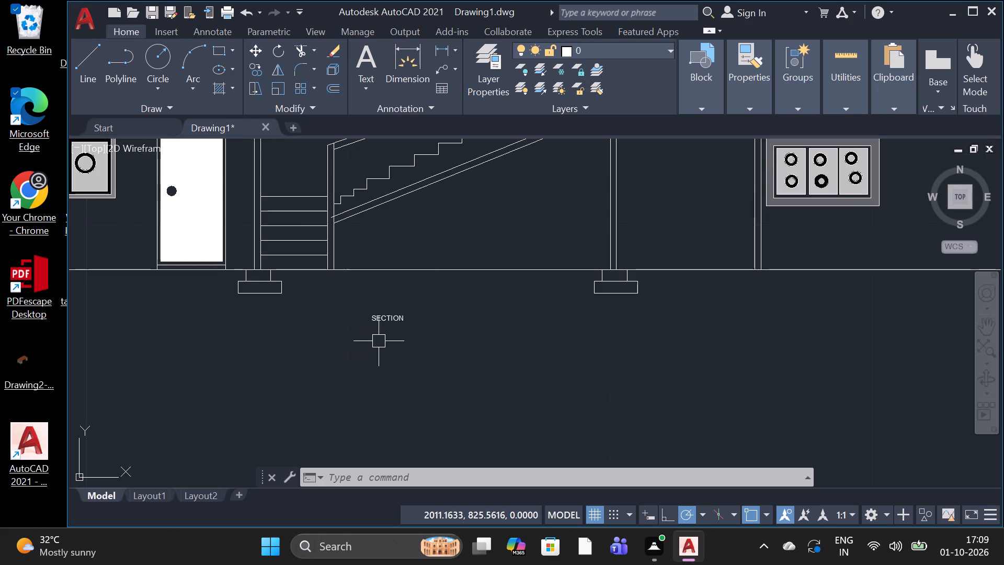
scroll(378, 343, "up", 1)
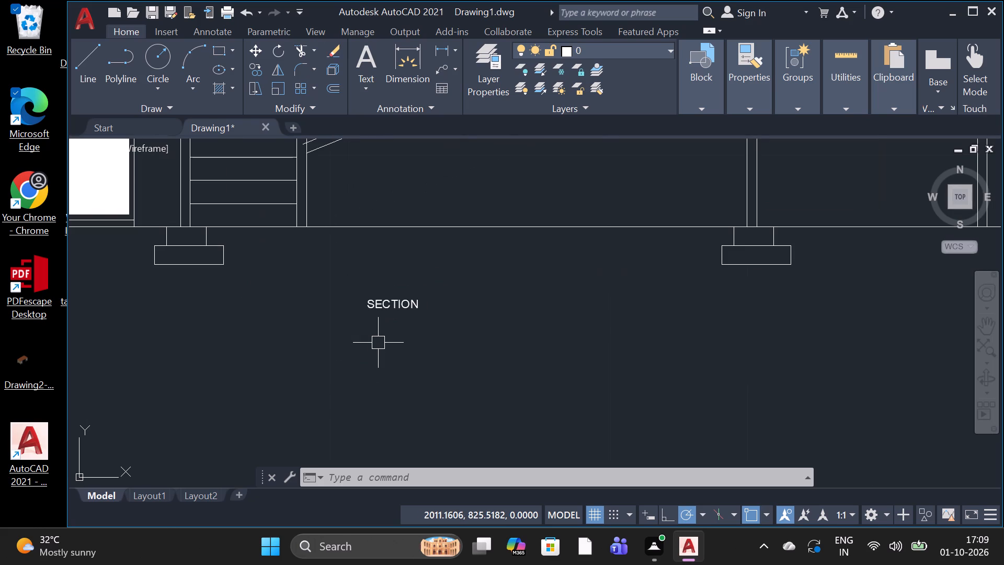
type("CO")
key("space")
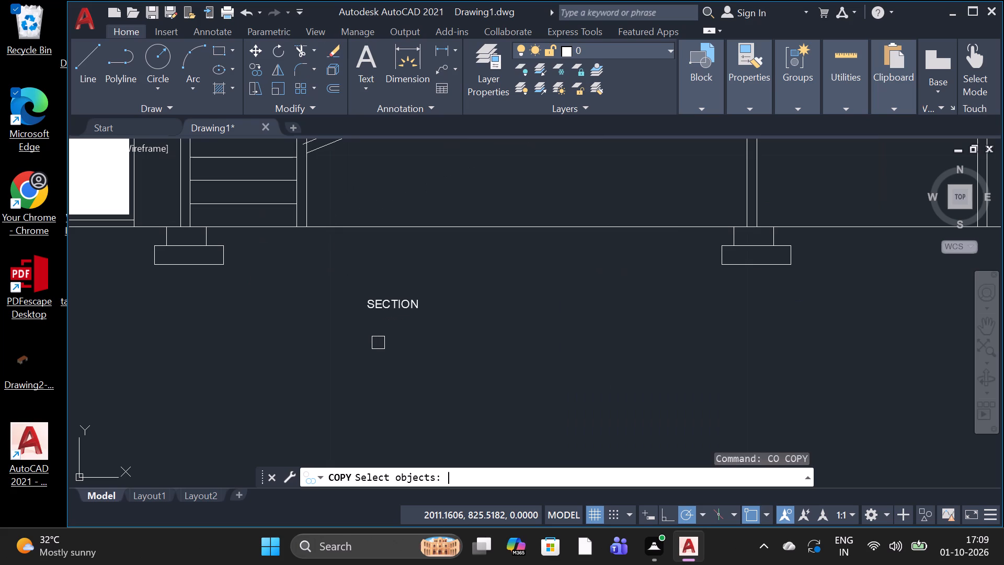
left_click(467, 276)
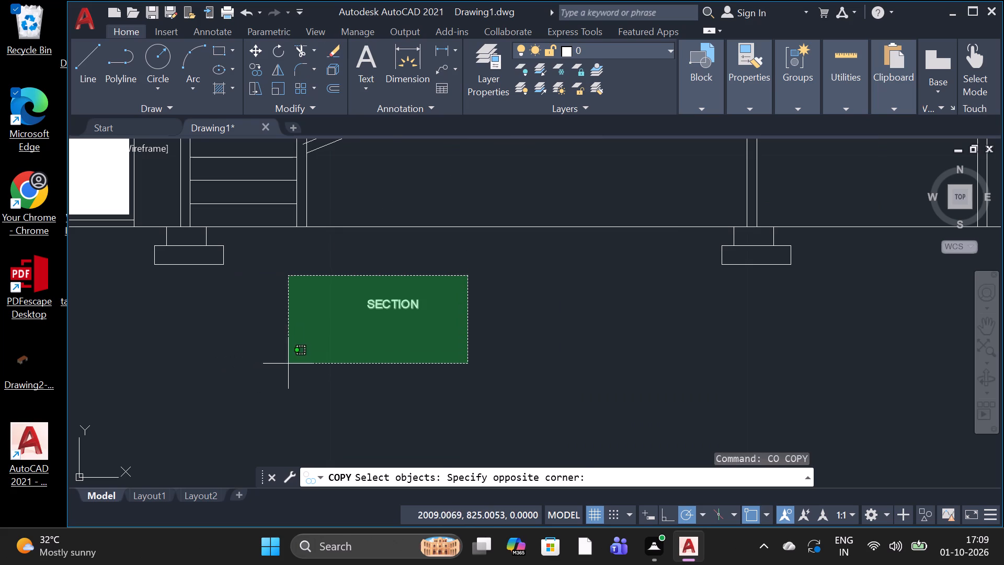
left_click(289, 364)
key("space")
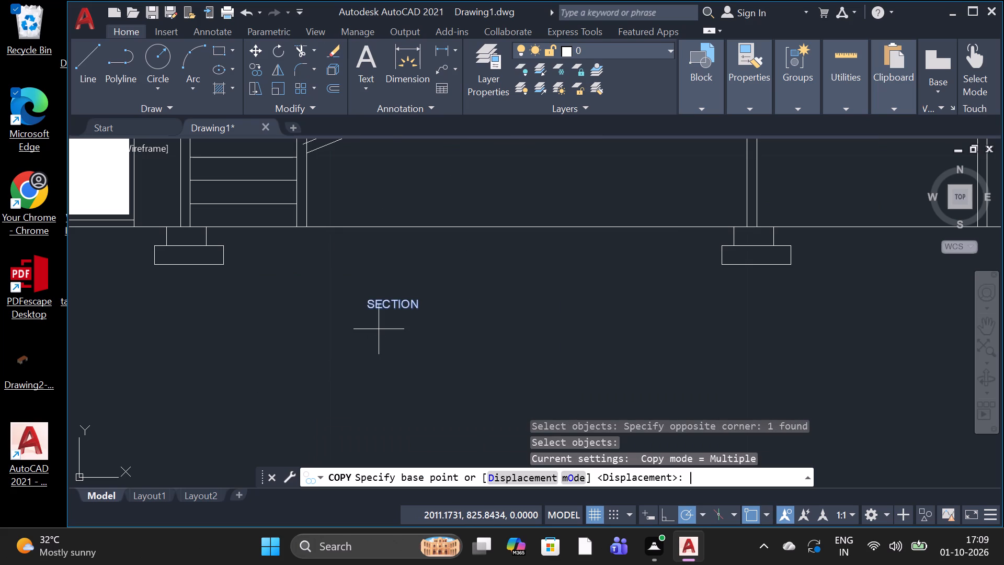
left_click(393, 298)
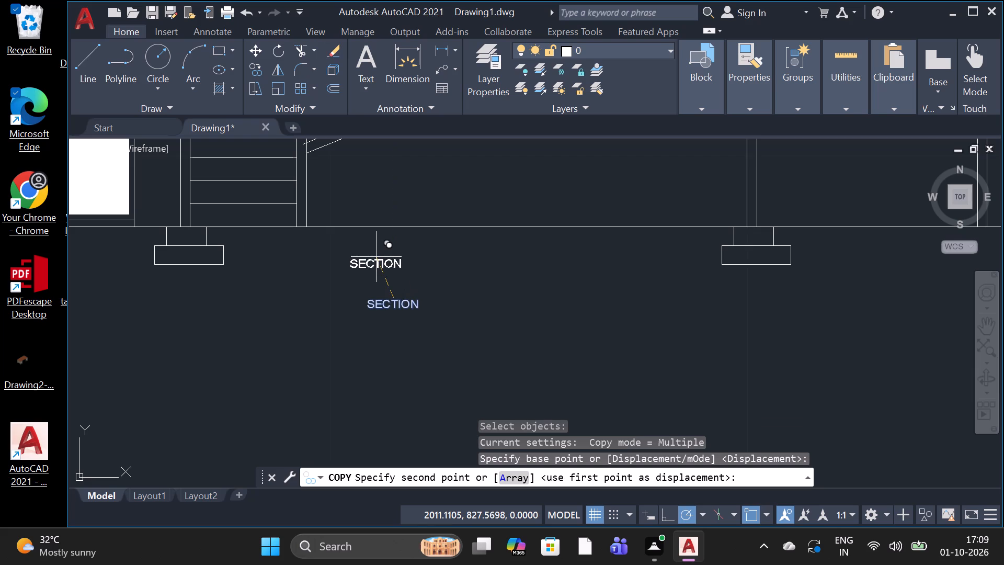
left_click(487, 248)
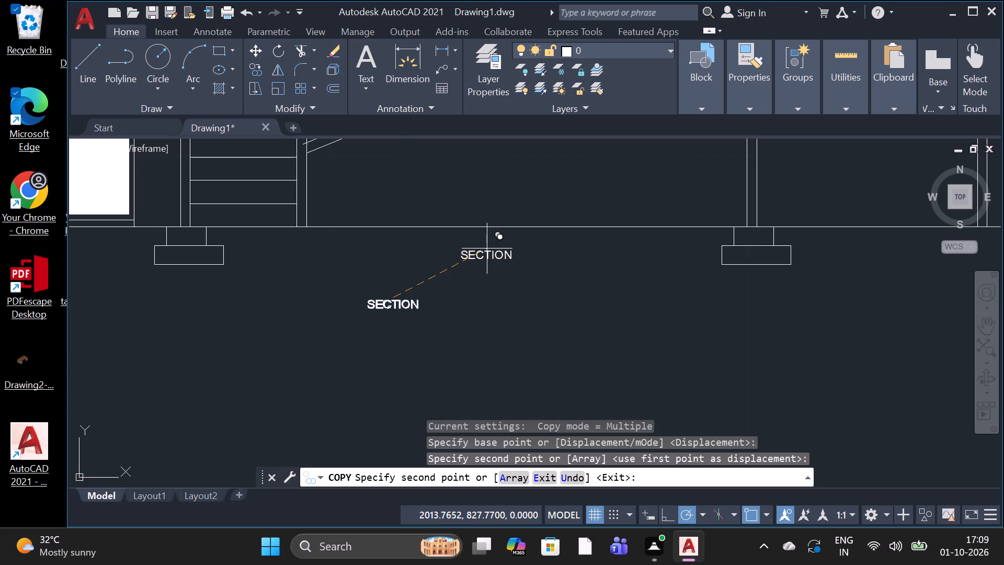
key("space")
left_click(459, 315)
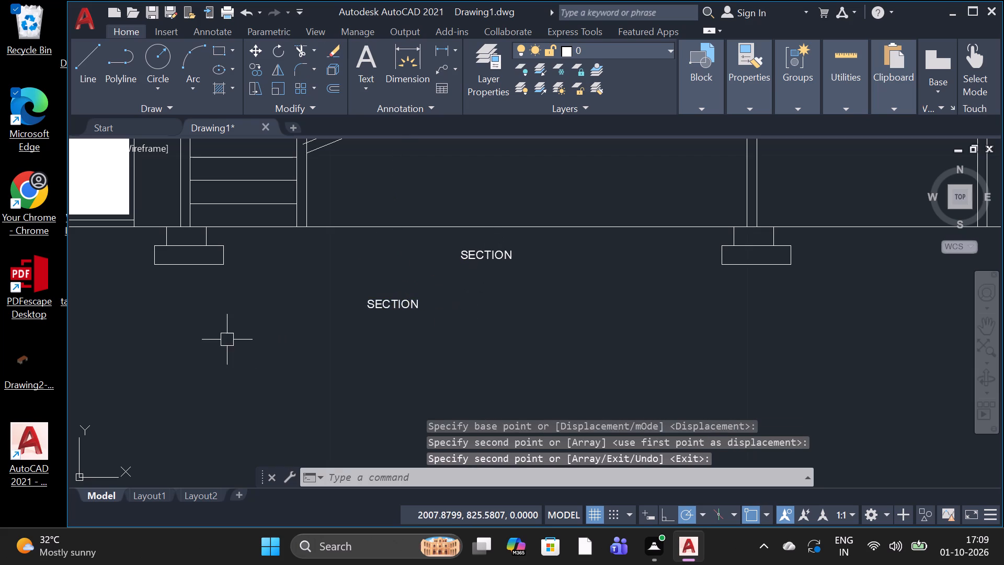
Delete the original, lower SECTION label, keeping the copy closer to the ground line.
left_click(424, 284)
left_click(309, 335)
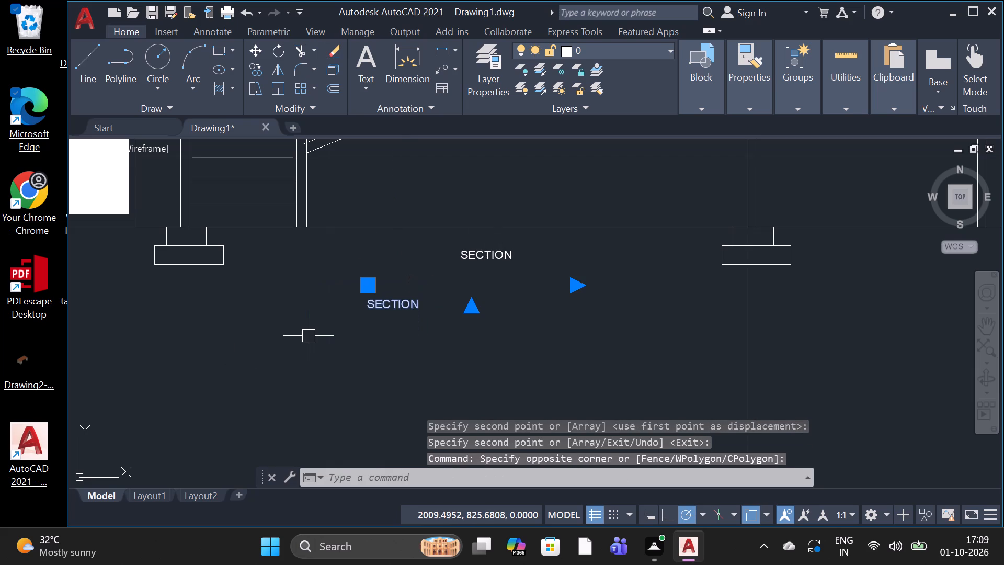
key("Delete")
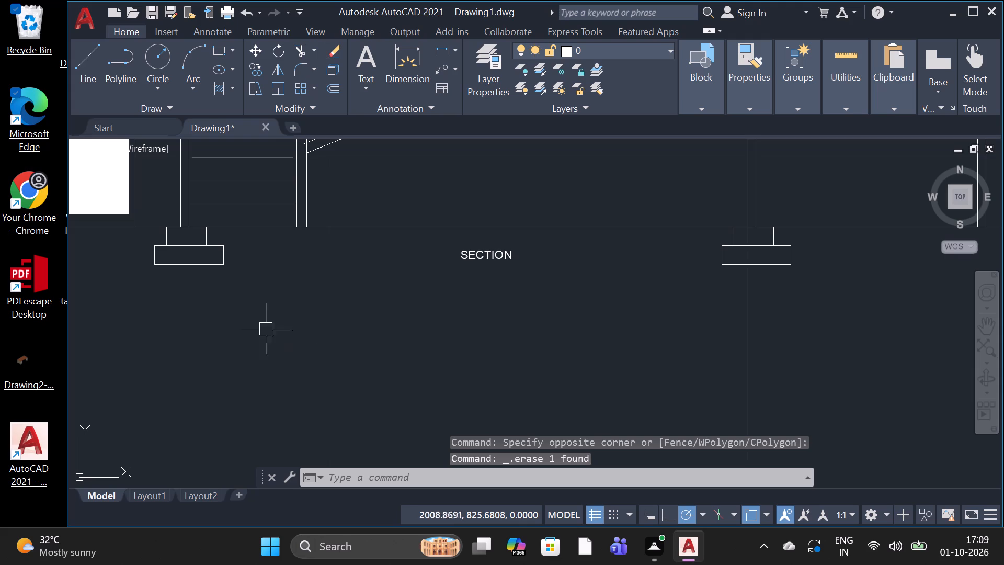
Draw a horizontal underline about 1.66 long directly beneath the SECTION label, extending slightly past both ends of the word.
left_click(96, 62)
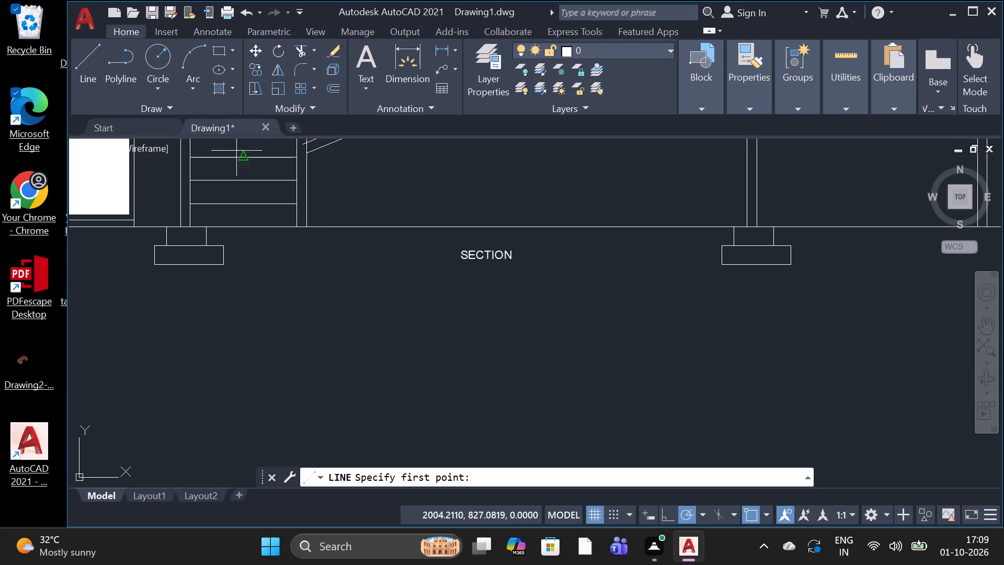
left_click(451, 262)
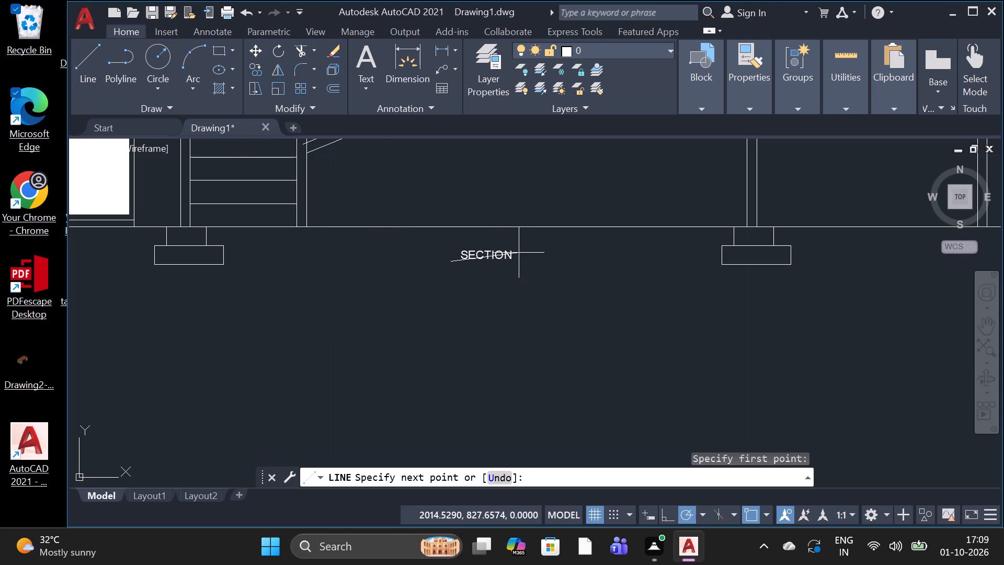
left_click(521, 255)
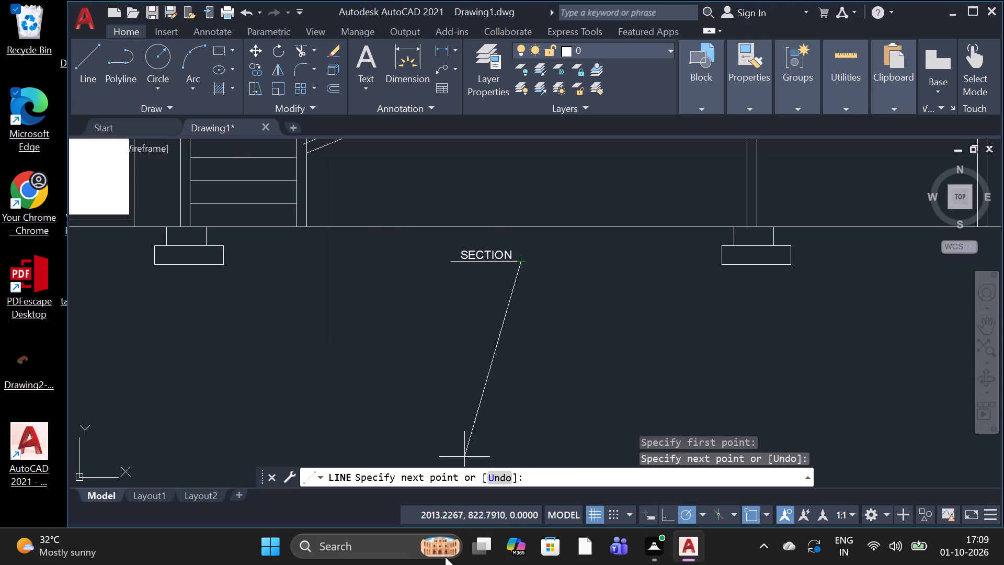
key("space")
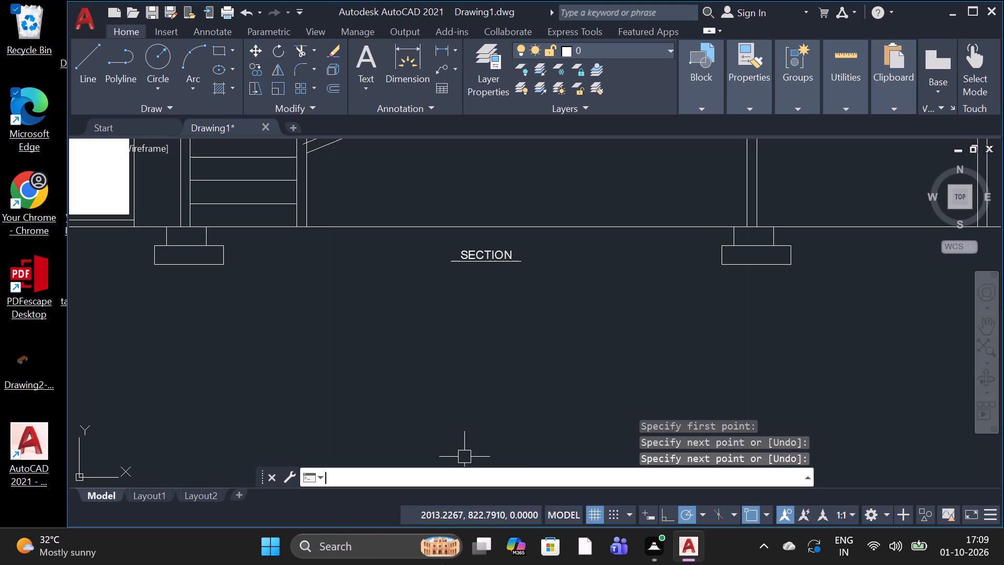
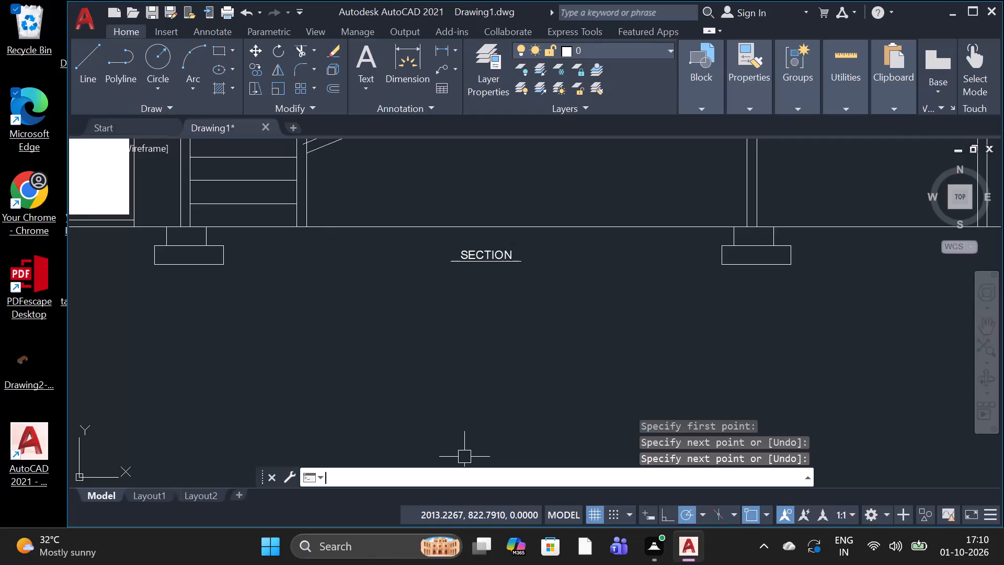
Draw a line along the ground line outside the leftmost footing, turning vertically down about 1.98 below the ground.
scroll(213, 544, "down", 1)
scroll(291, 149, "down", 3)
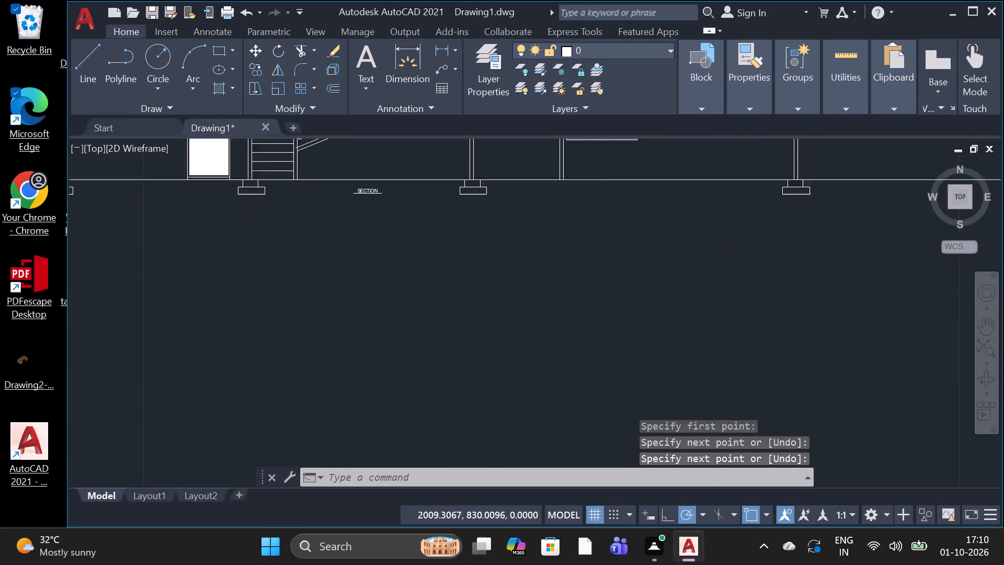
scroll(396, 210, "down", 3)
scroll(382, 156, "up", 3)
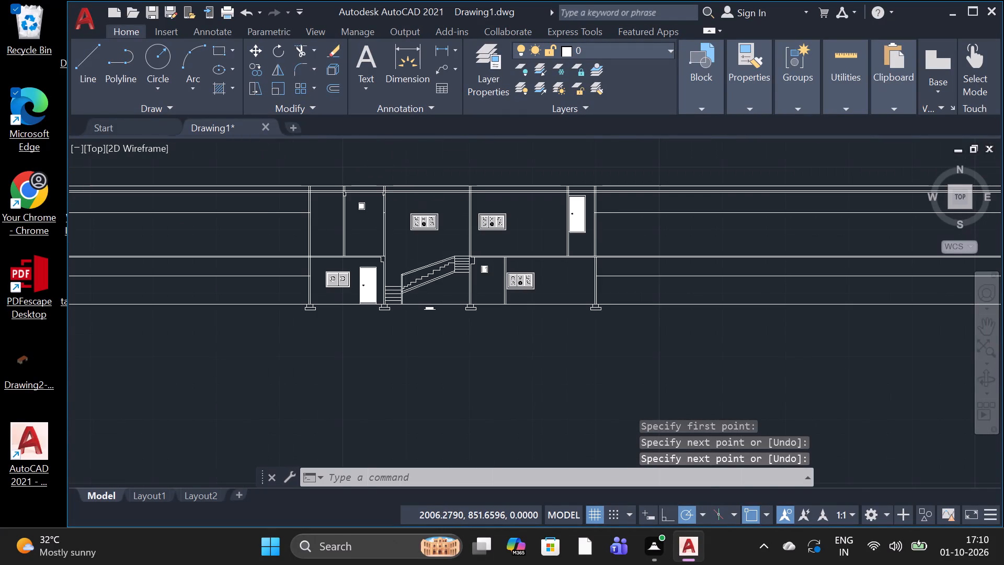
scroll(228, 426, "up", 1)
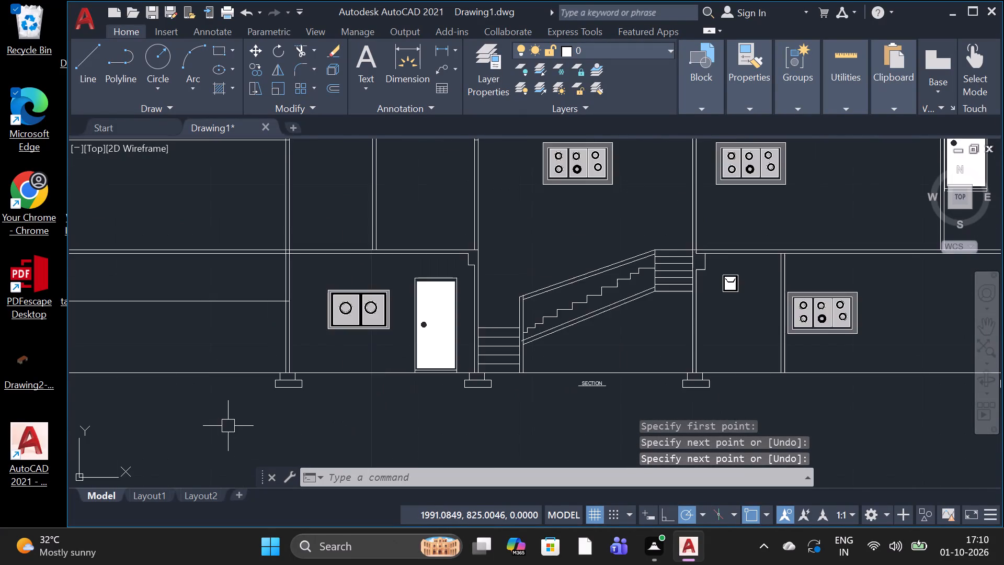
scroll(228, 426, "up", 1)
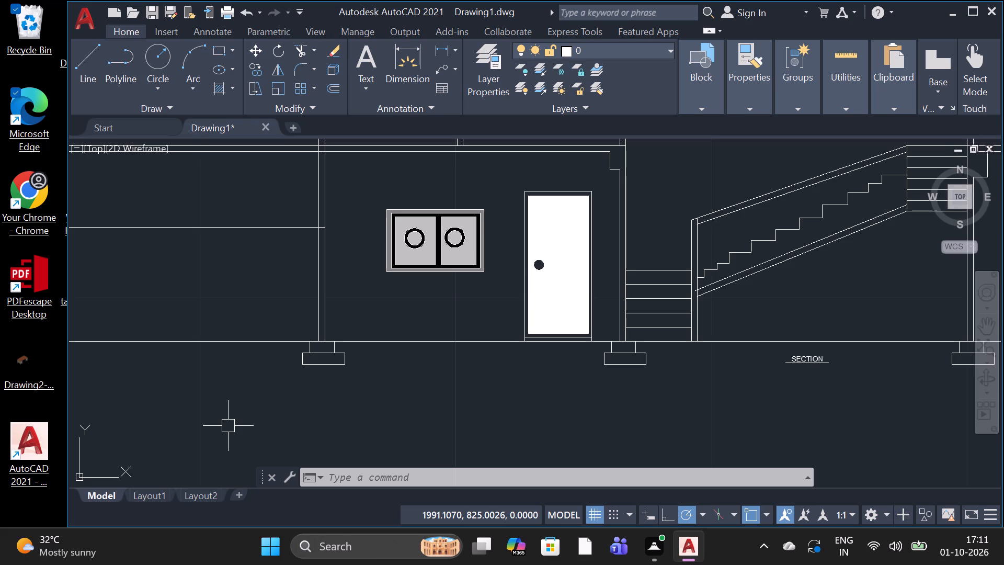
left_click(93, 63)
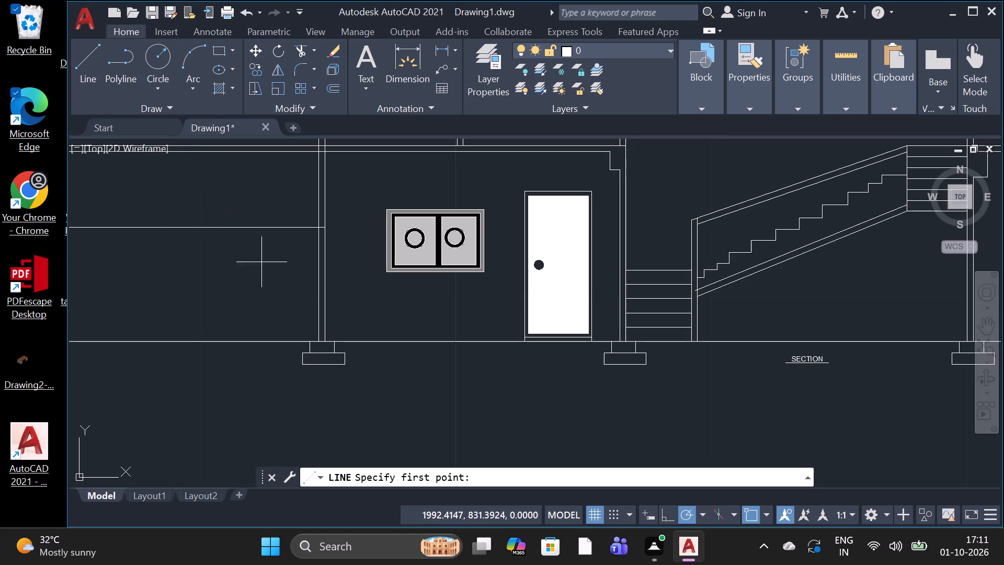
left_click(271, 343)
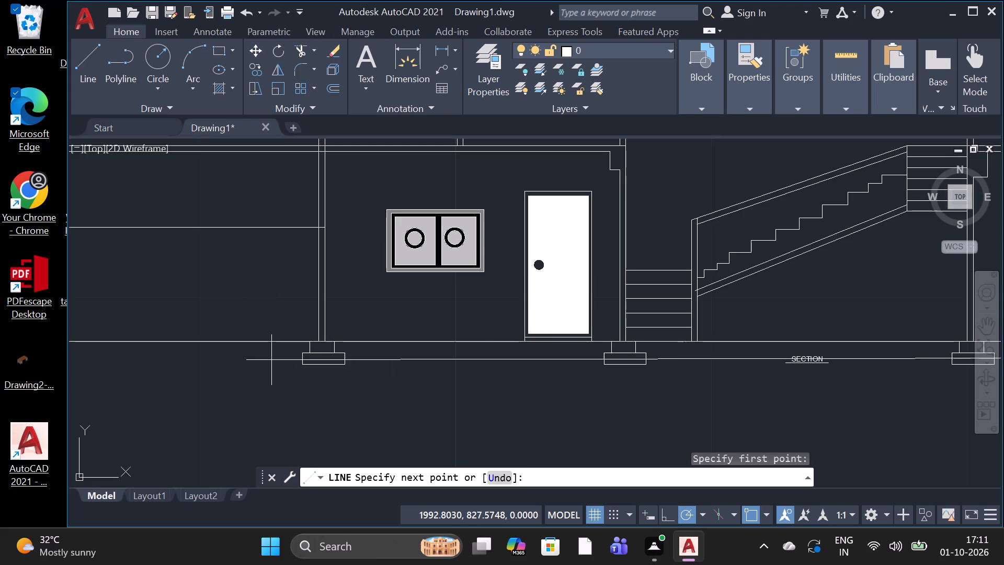
left_click(224, 336)
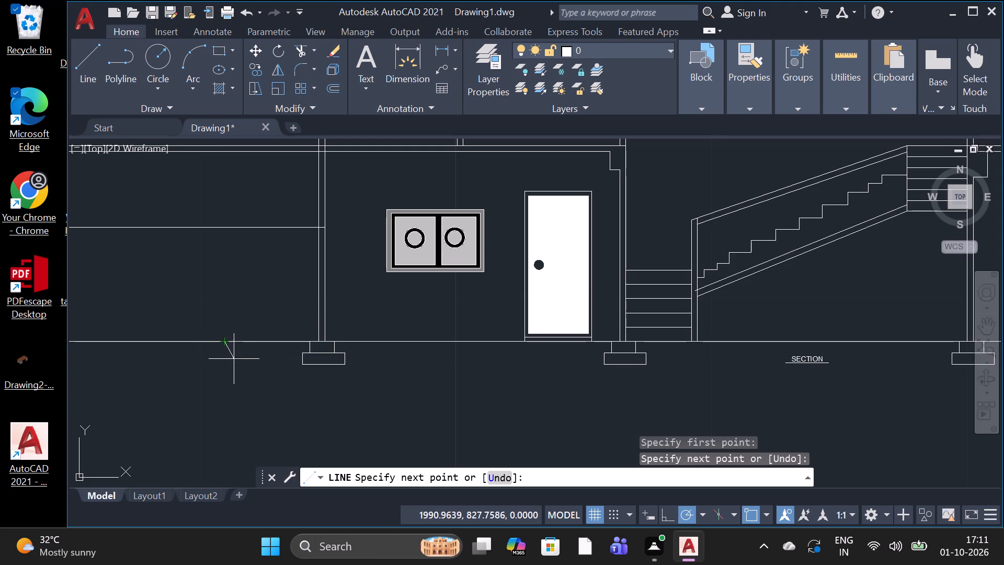
left_click(229, 392)
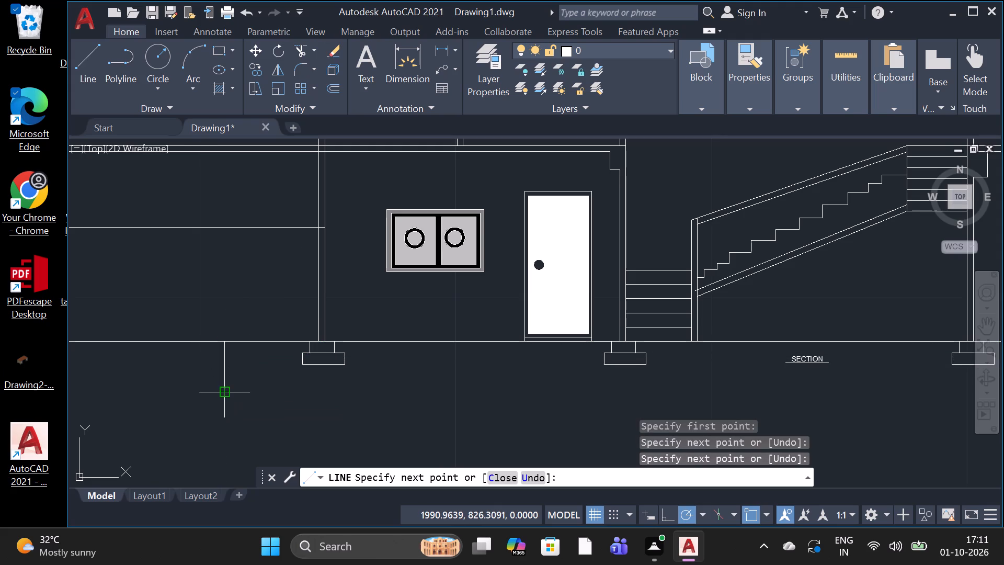
key("space")
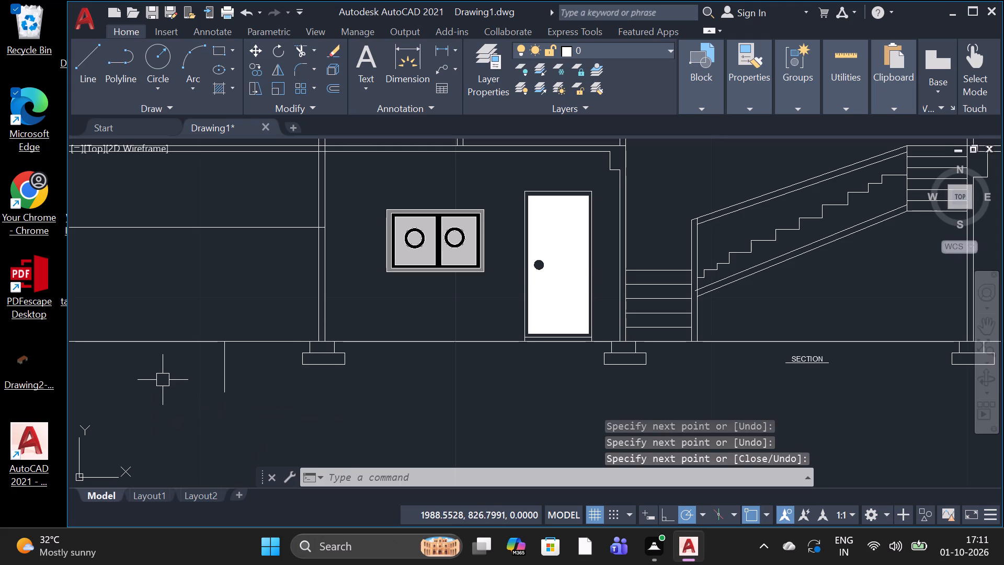
Add the multiline text "0.45M" with a text height of 0.2 below the ground line, just left of the new vertical line.
type("T")
key("space")
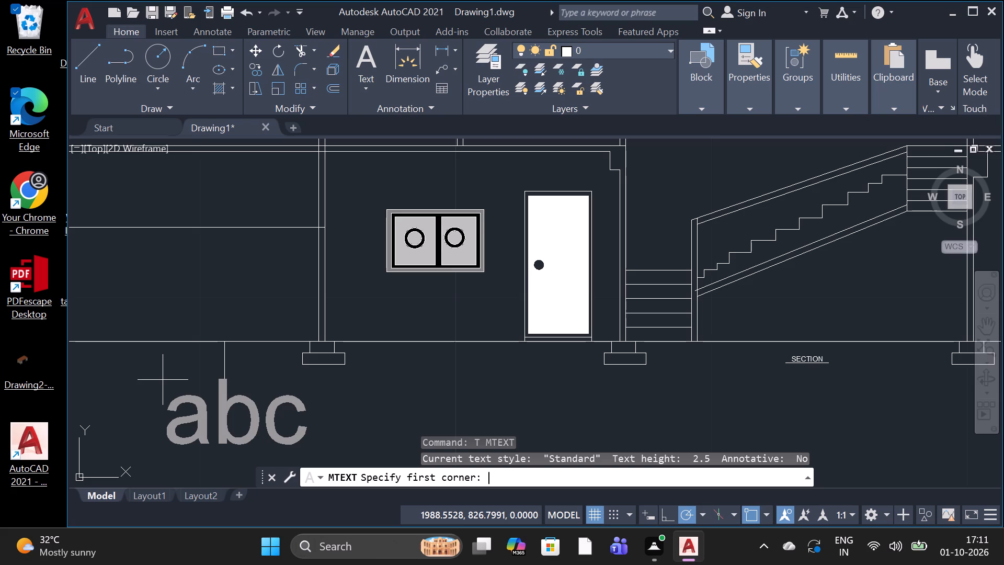
scroll(163, 381, "up", 1)
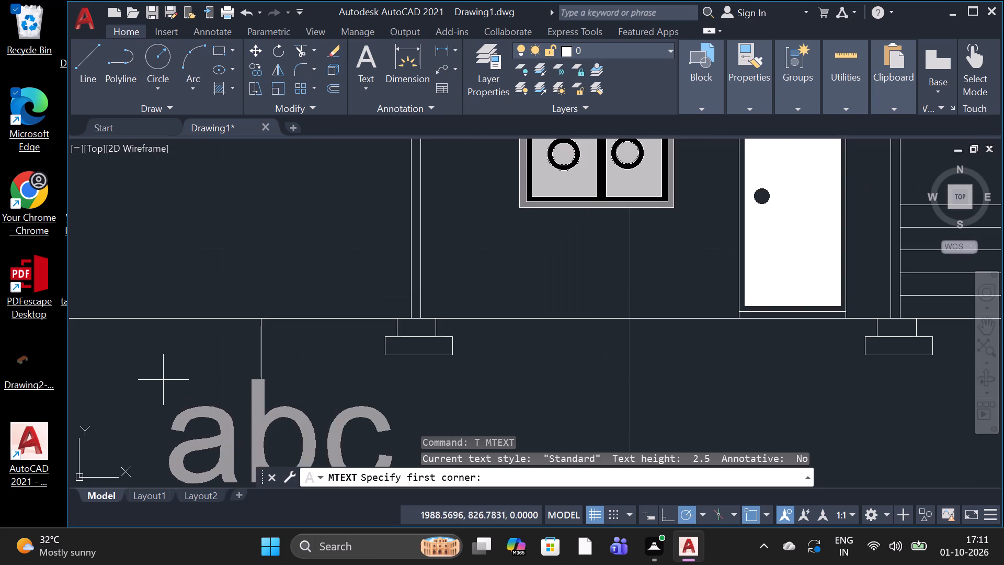
left_click_drag(101, 368, 110, 370)
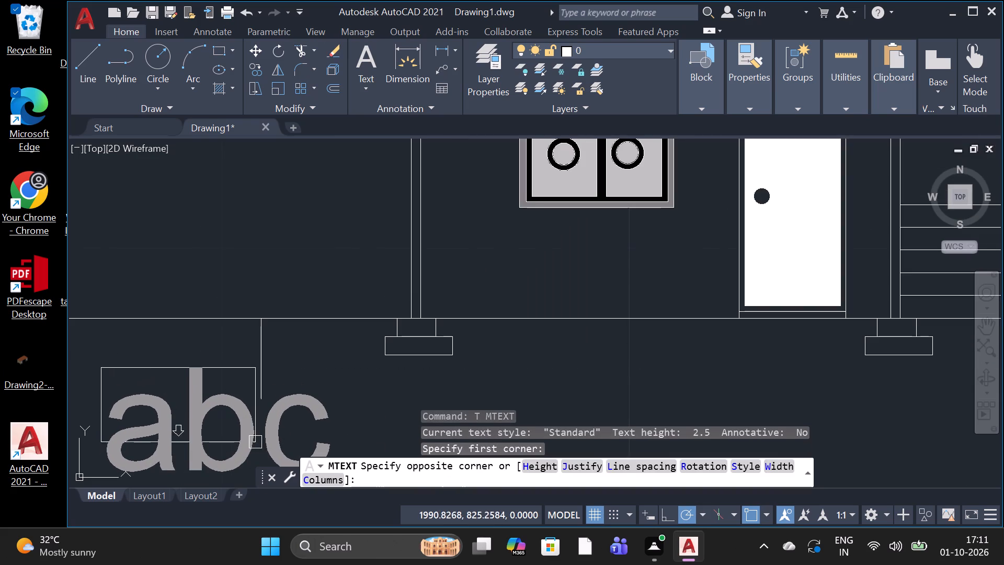
left_click(254, 407)
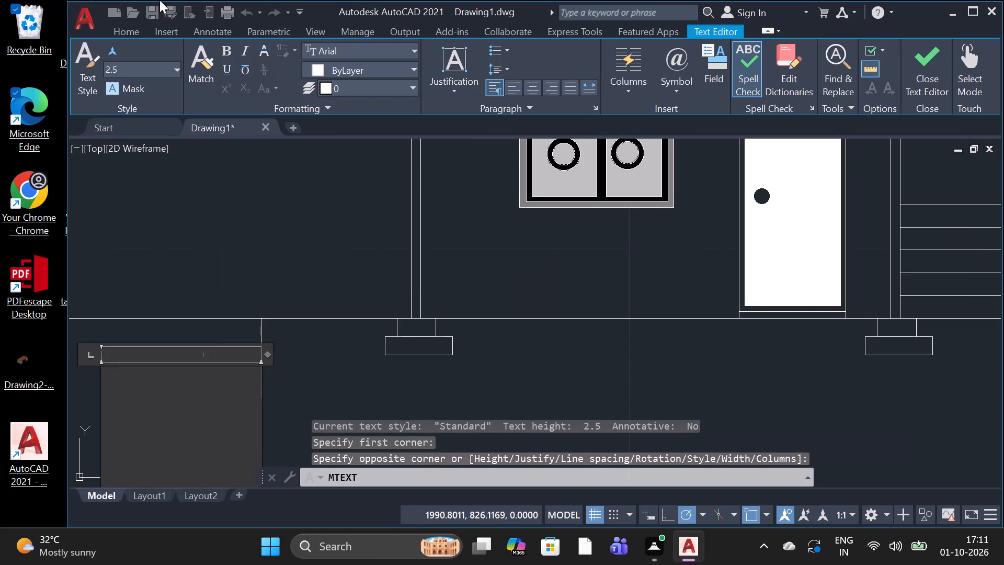
left_click(144, 69)
key("BackSpace")
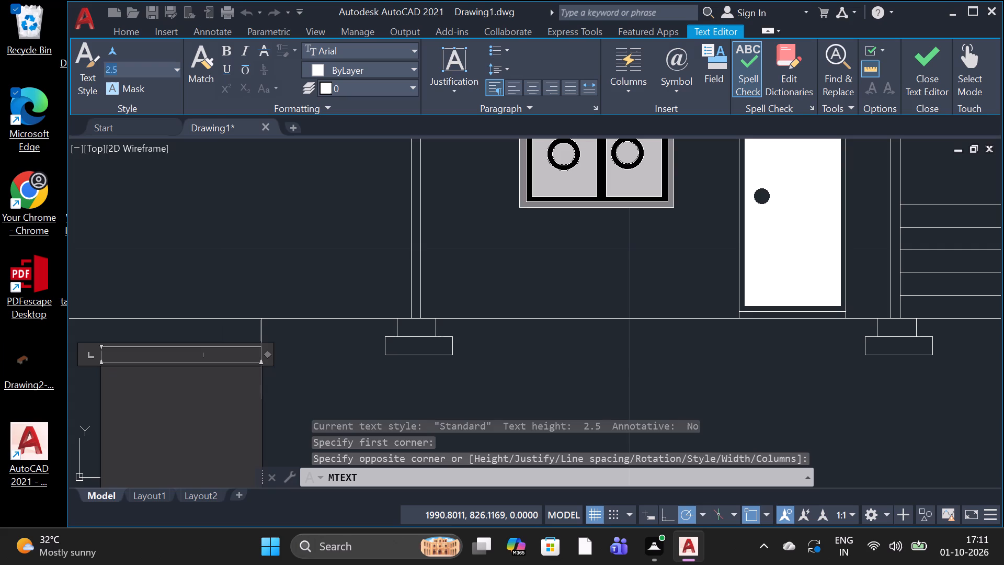
type("0.")
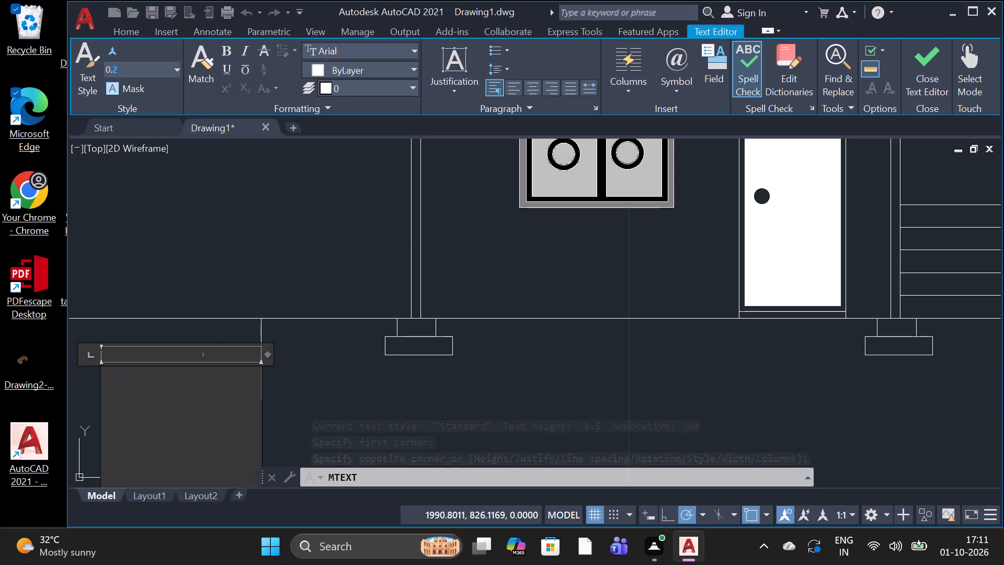
type("20")
key("Return")
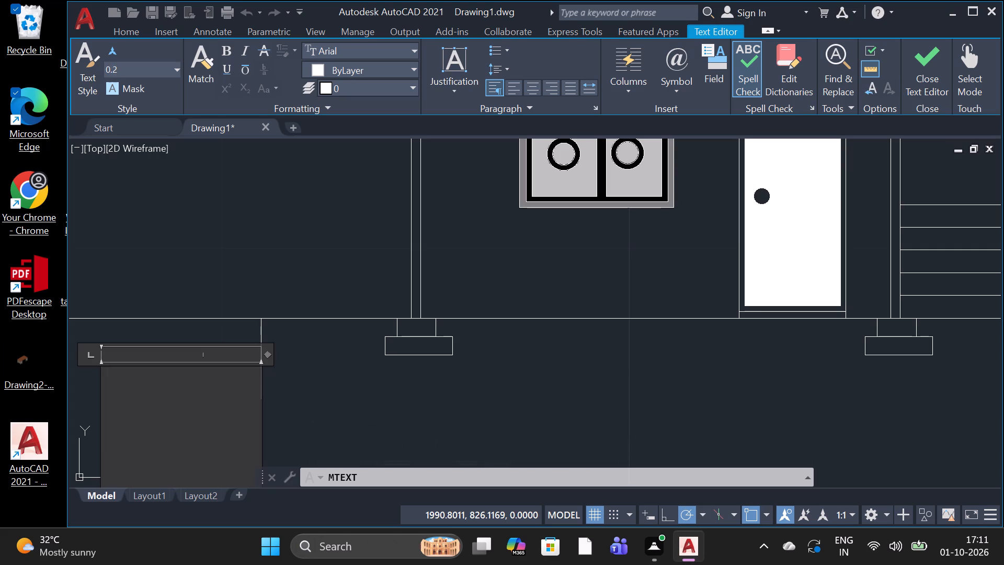
key("Return")
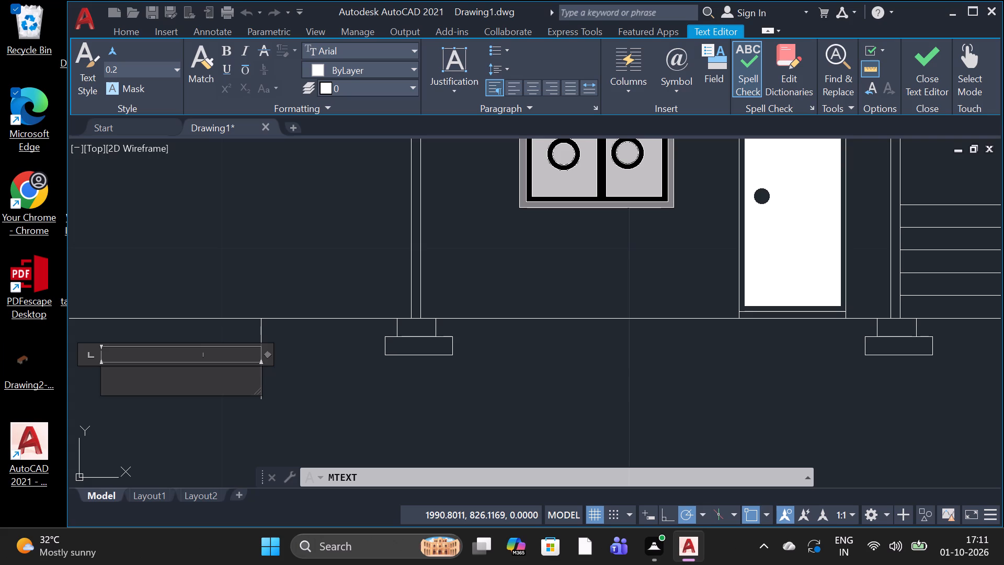
type("0.")
key("4")
key("5")
key("m")
key("space")
left_click(166, 444)
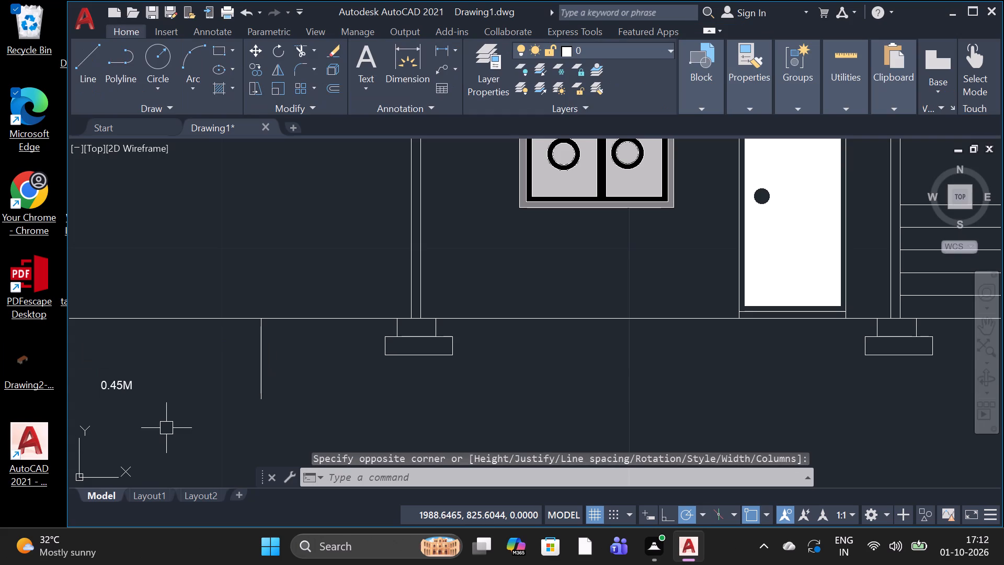
Add the multiline text "3.20M" with a text height of 0.2 outside the leftmost wall, just below the first-floor slab.
scroll(166, 427, "down", 2)
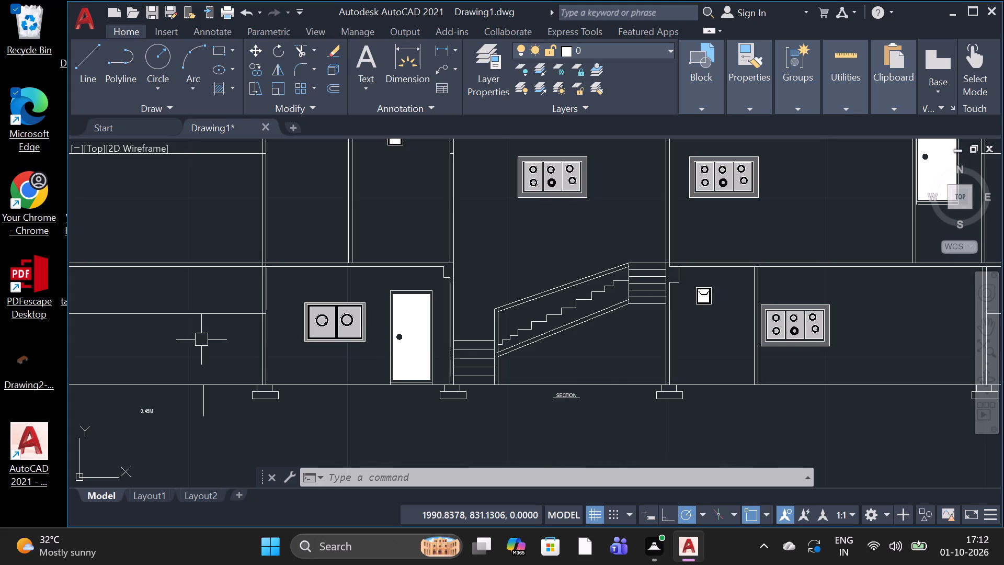
type("T")
key("space")
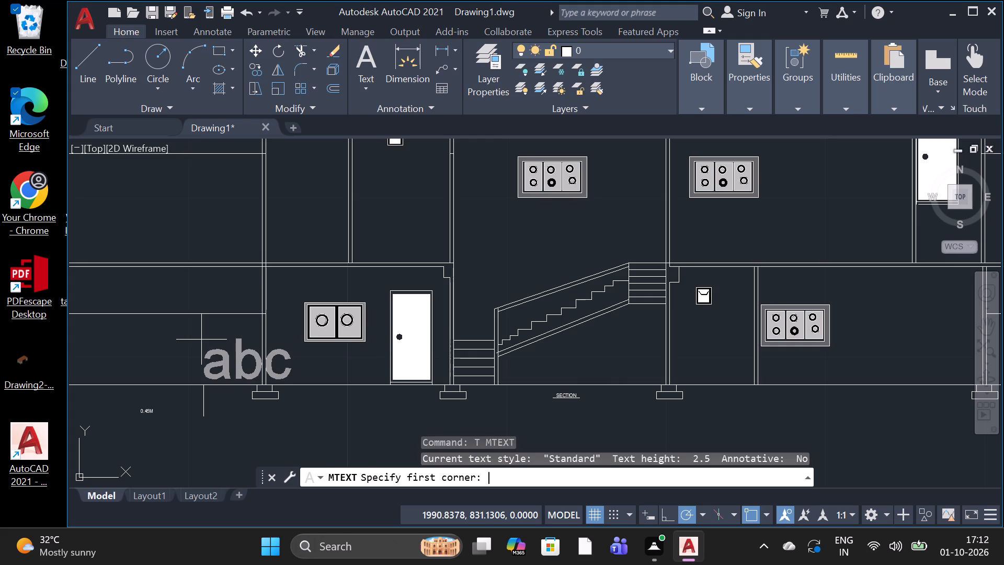
left_click(182, 281)
left_click(182, 281)
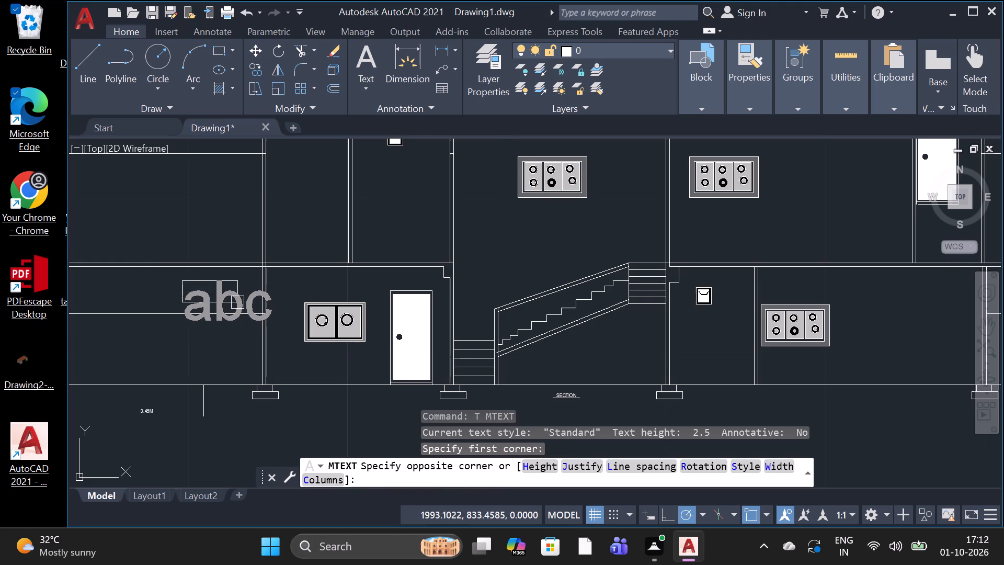
left_click(237, 302)
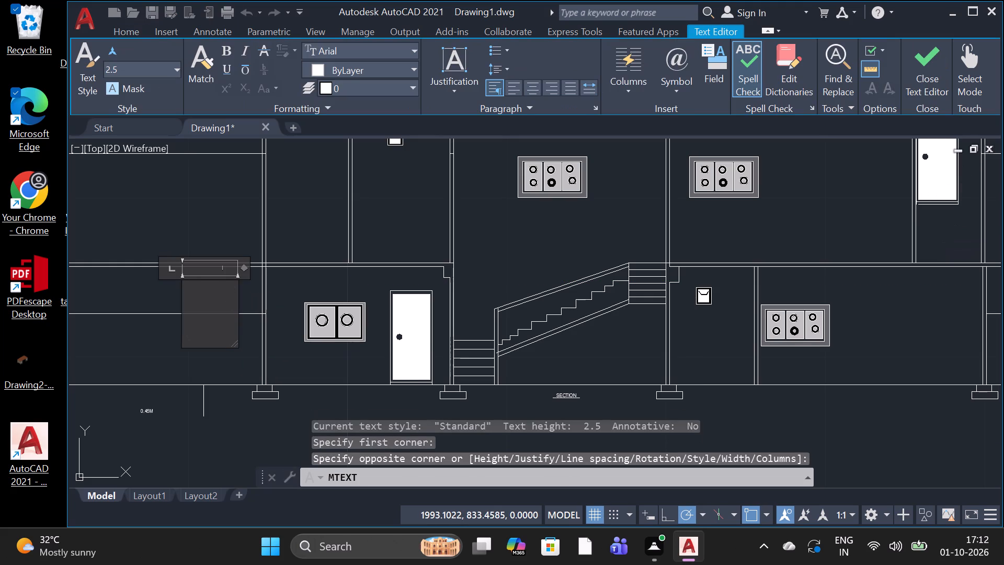
left_click(155, 71)
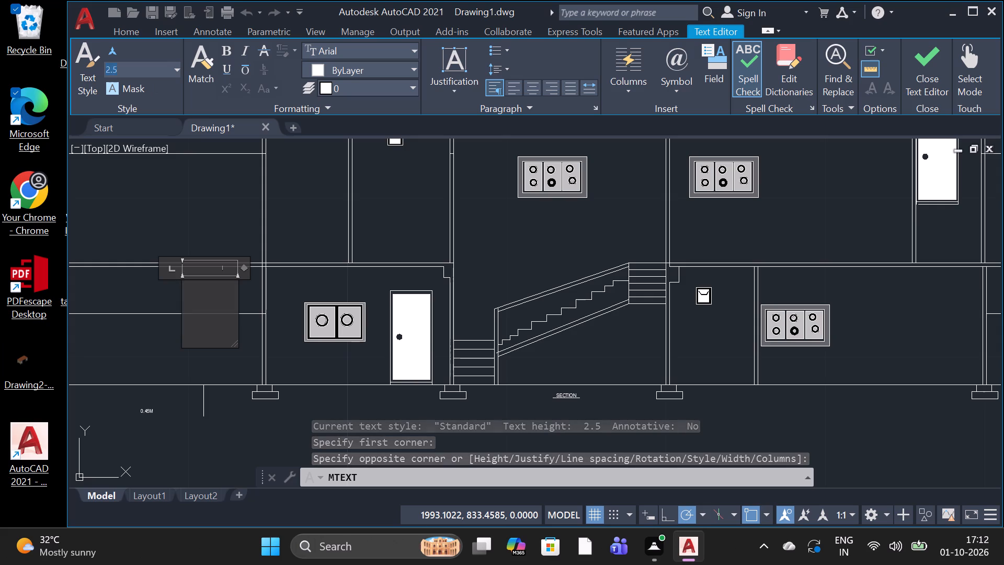
key("BackSpace")
key("BackSpace")
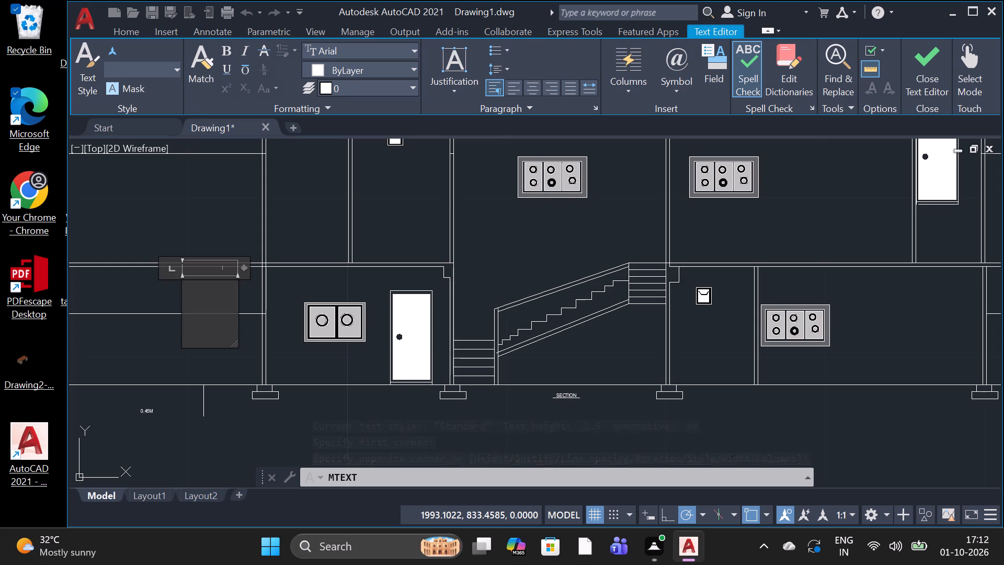
type("0.")
type("20")
key("Return")
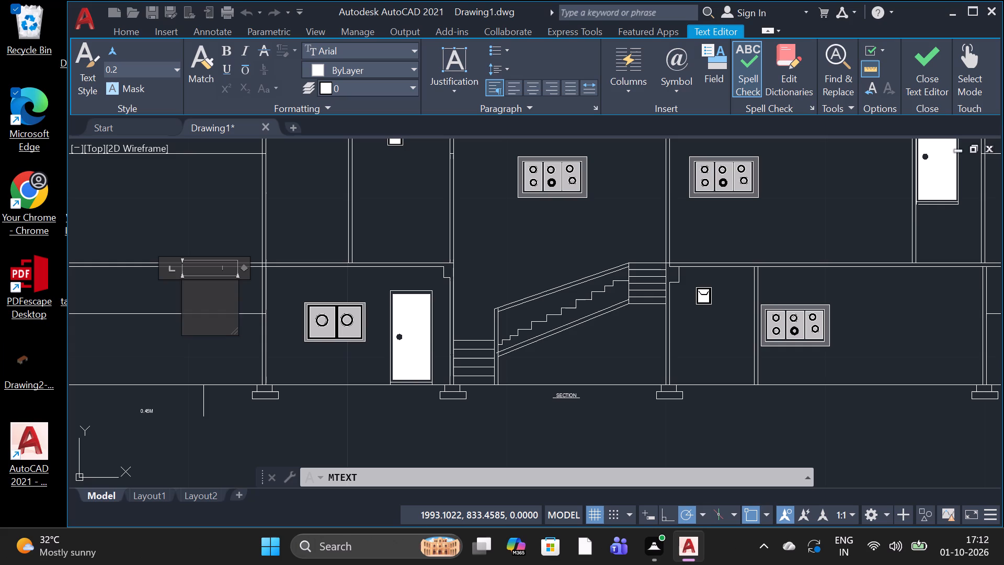
key("Return")
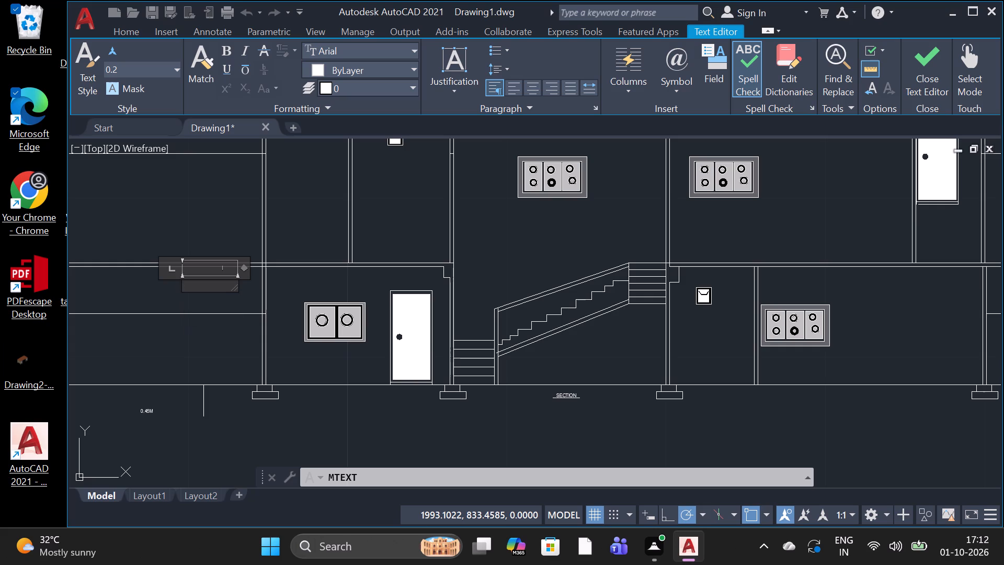
key("3")
type(".2O")
key("BackSpace")
type("0M")
key("space")
left_click(187, 368)
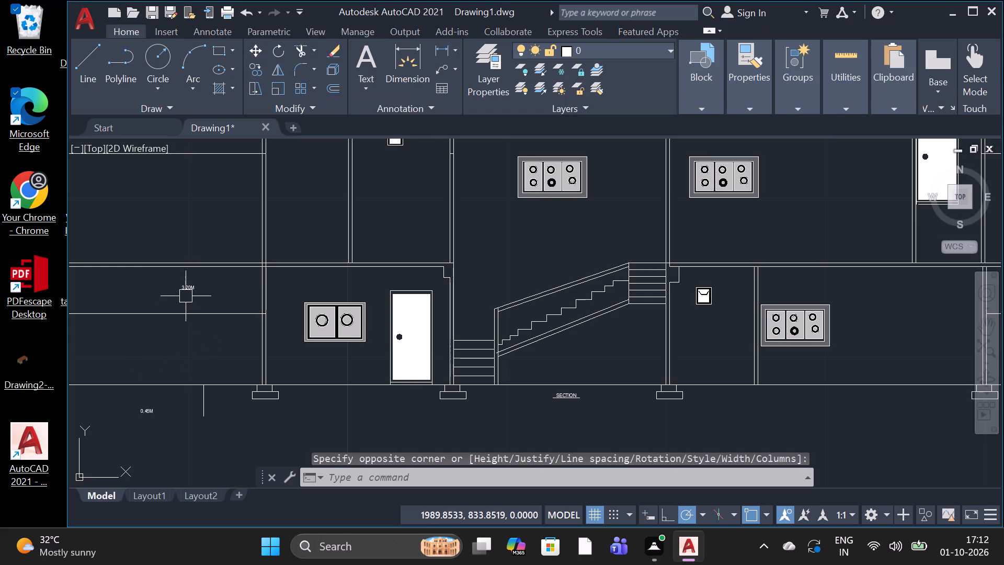
Rotate the 3.20M text 90 degrees so that it reads vertically upward beside the ground storey.
scroll(186, 296, "up", 2)
left_click(195, 279)
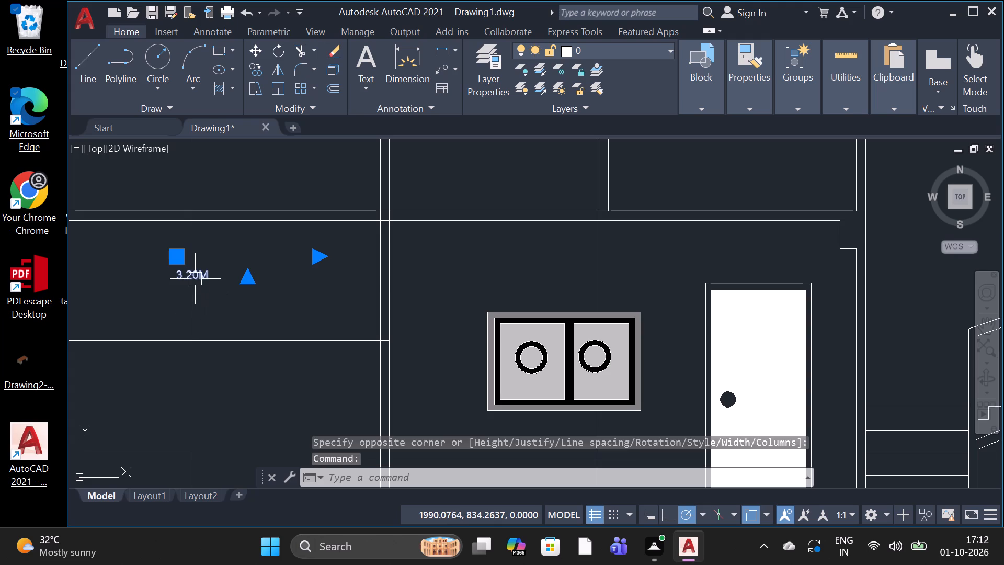
right_click(195, 279)
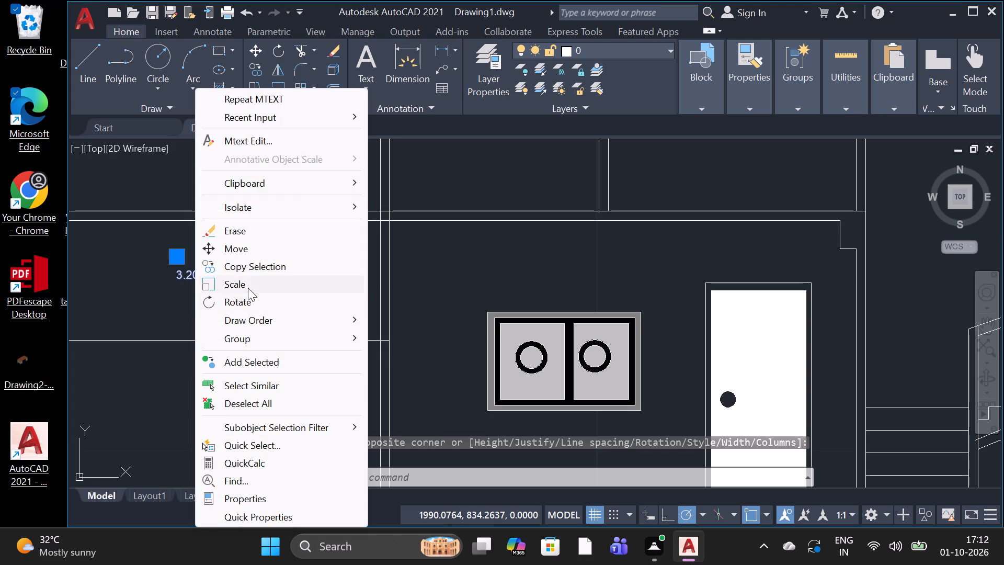
left_click(264, 296)
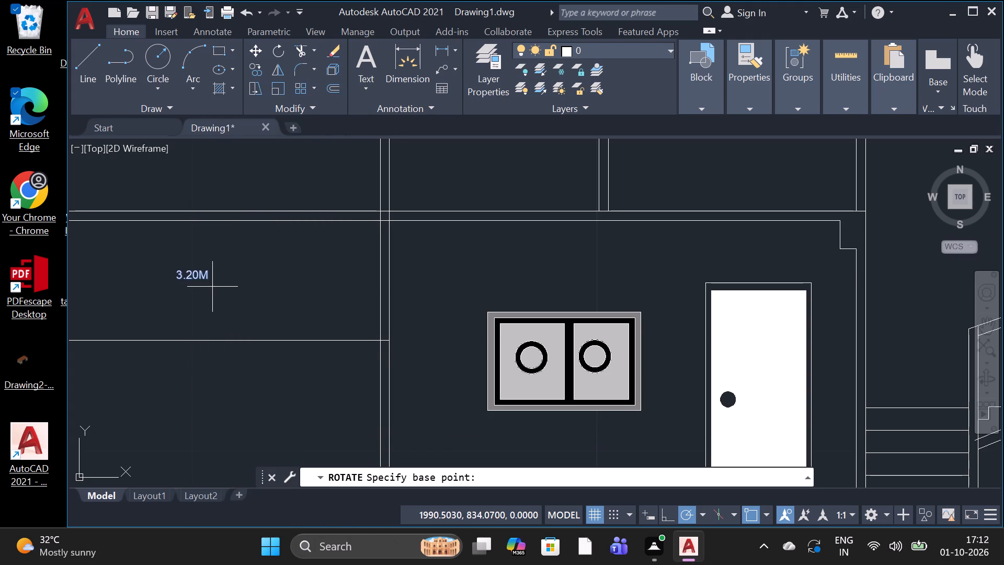
left_click(199, 268)
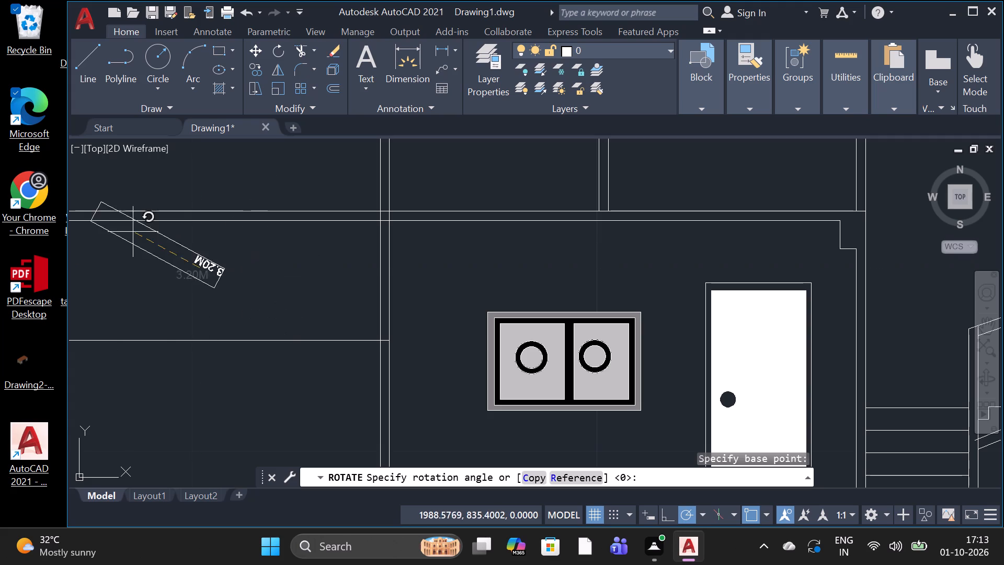
left_click(193, 253)
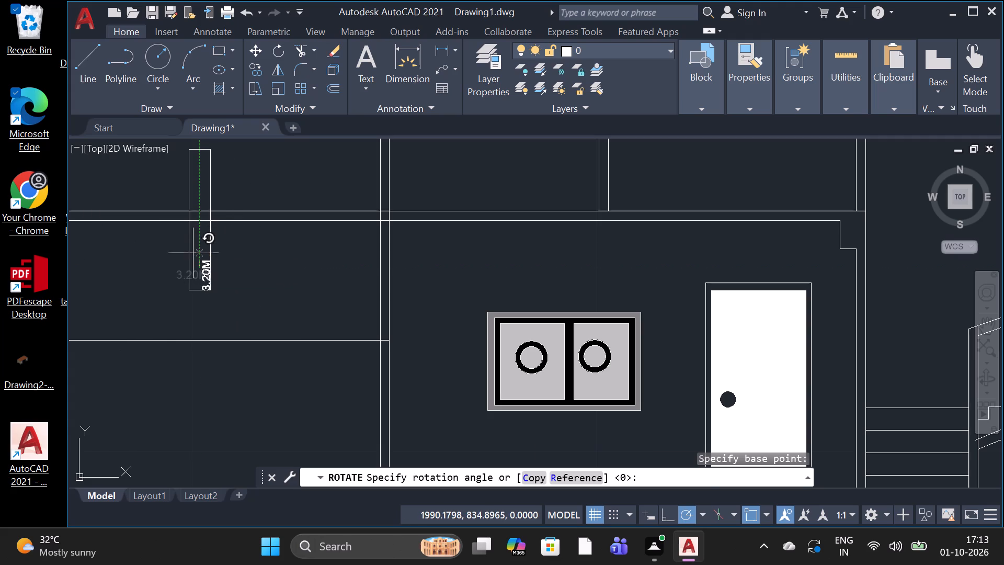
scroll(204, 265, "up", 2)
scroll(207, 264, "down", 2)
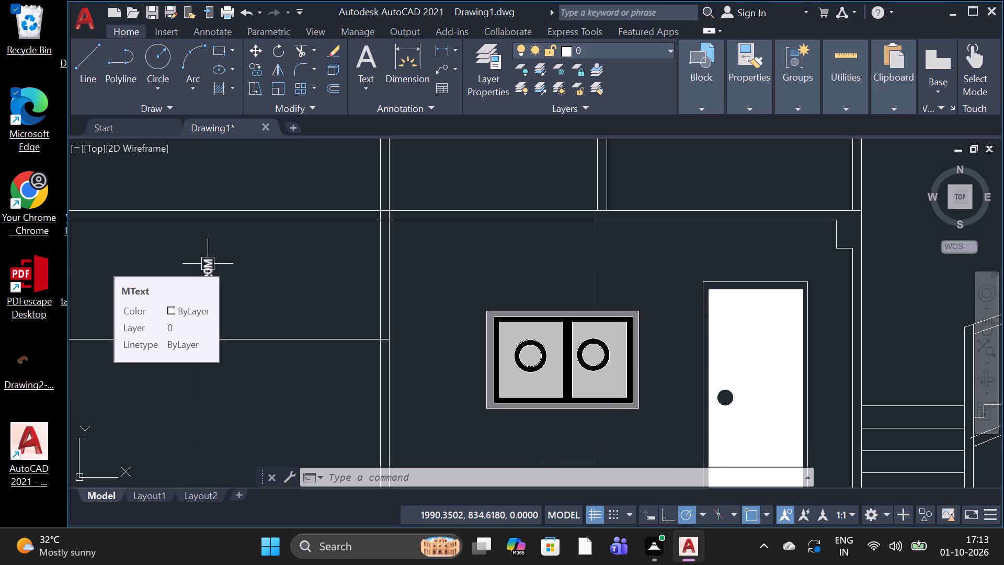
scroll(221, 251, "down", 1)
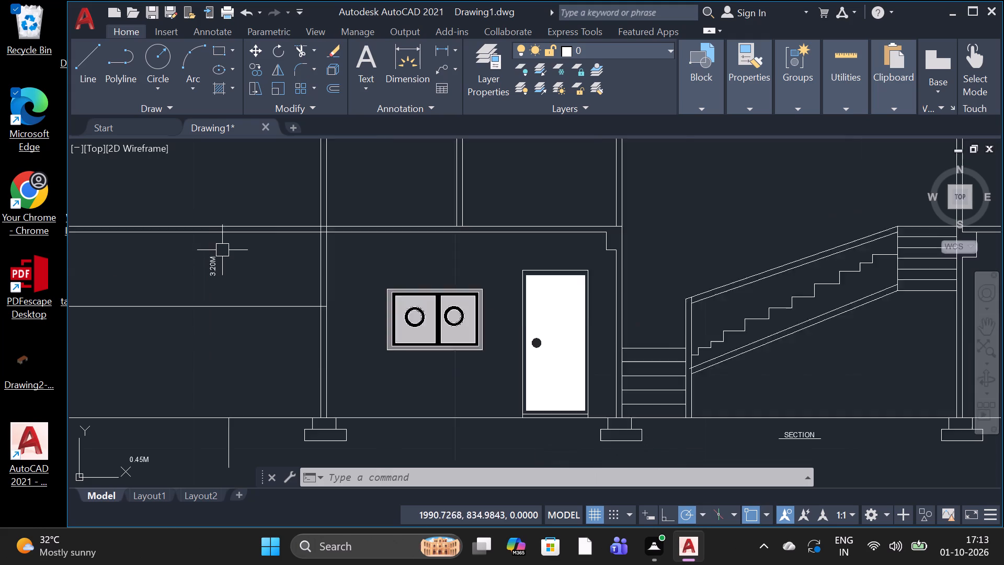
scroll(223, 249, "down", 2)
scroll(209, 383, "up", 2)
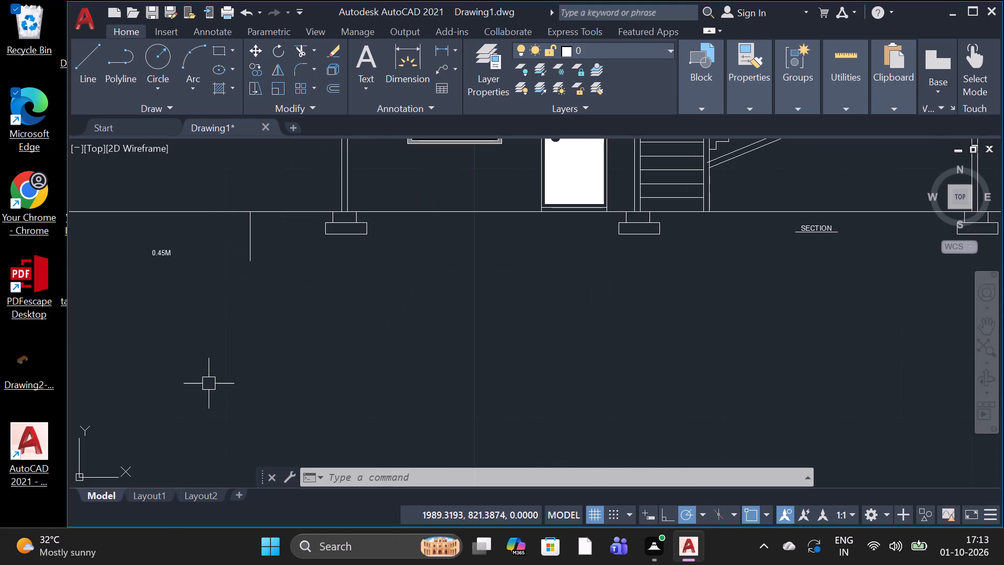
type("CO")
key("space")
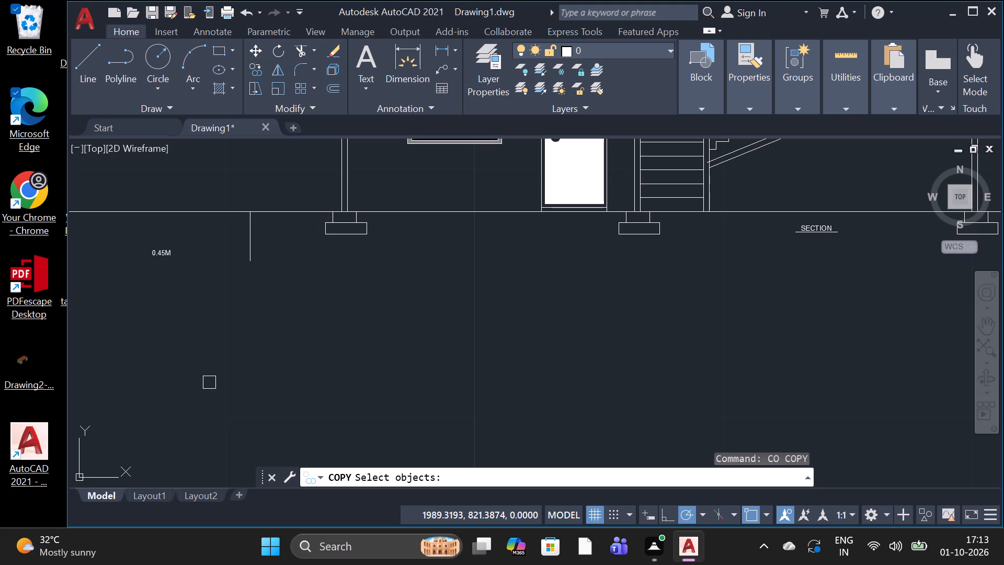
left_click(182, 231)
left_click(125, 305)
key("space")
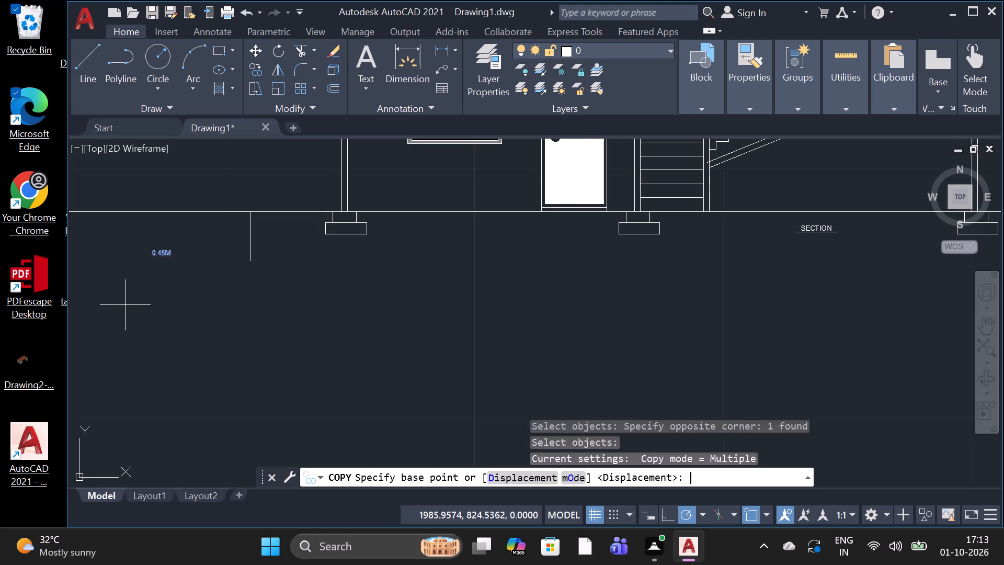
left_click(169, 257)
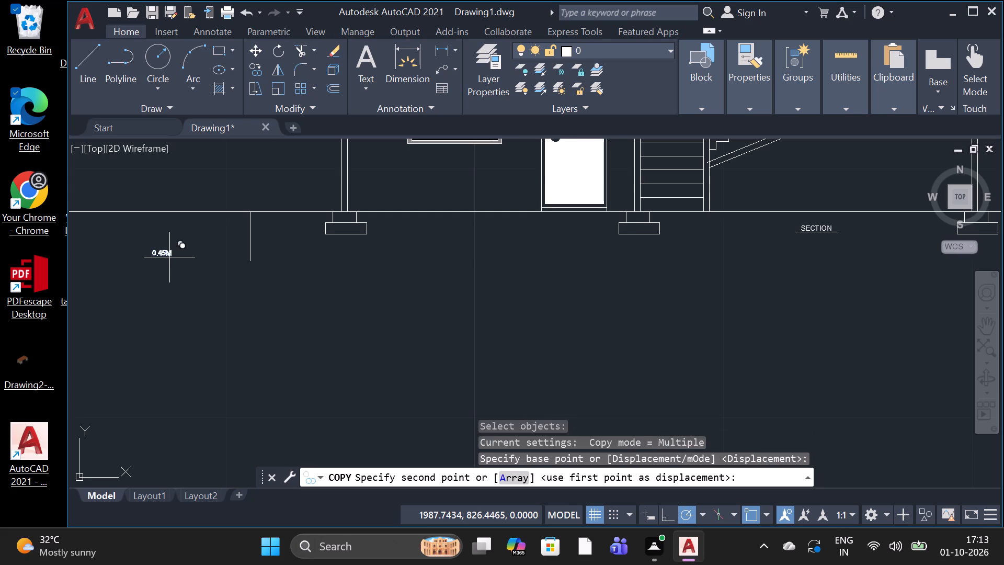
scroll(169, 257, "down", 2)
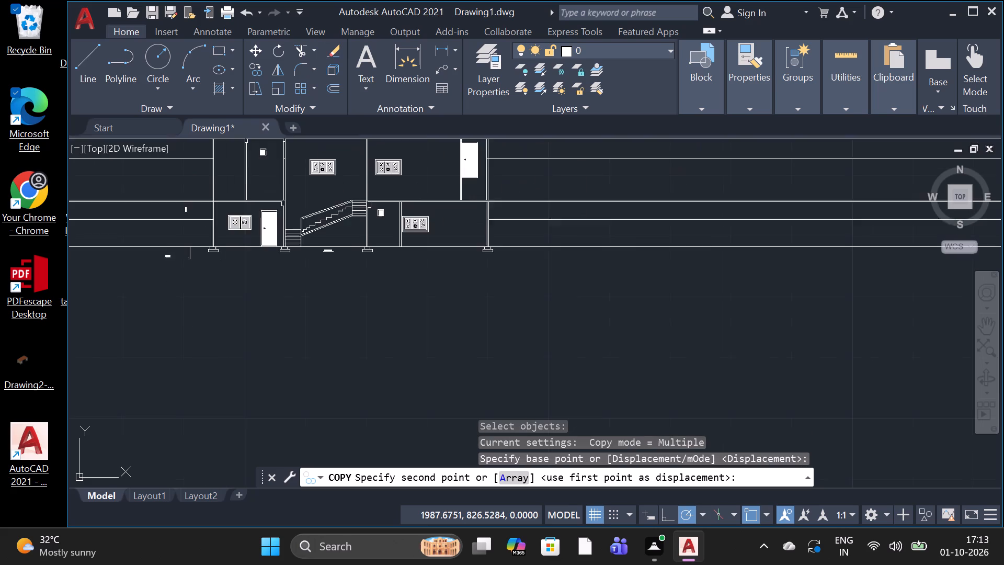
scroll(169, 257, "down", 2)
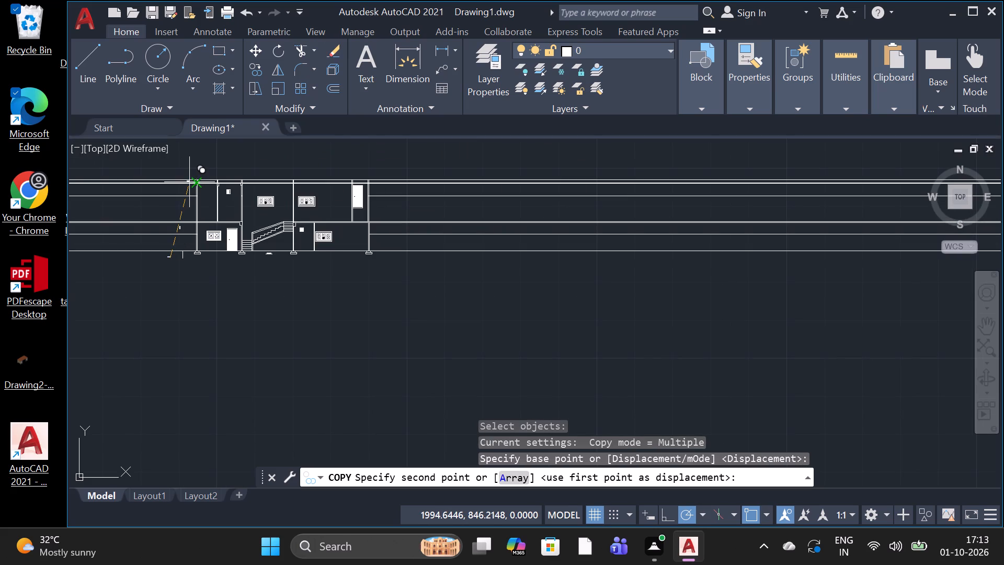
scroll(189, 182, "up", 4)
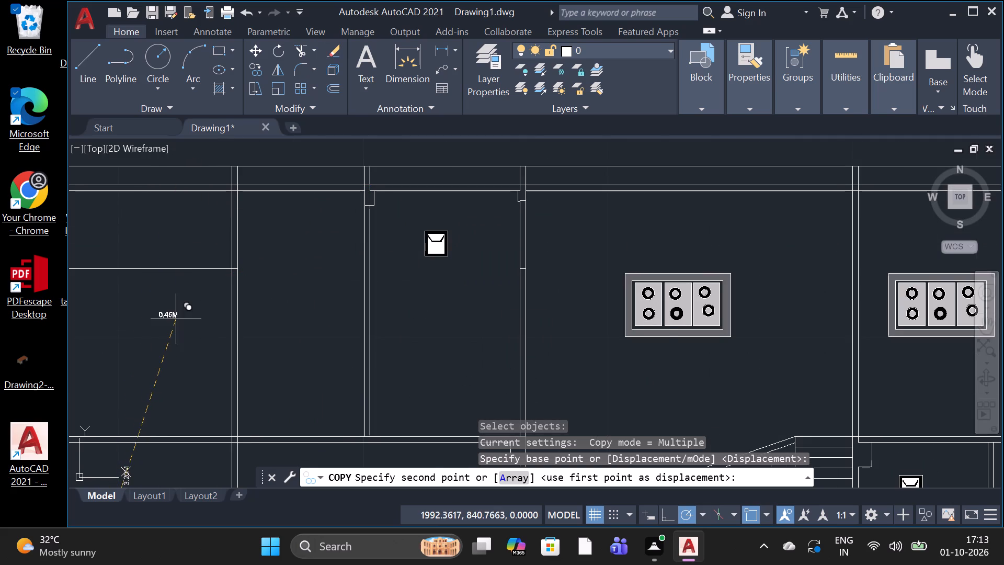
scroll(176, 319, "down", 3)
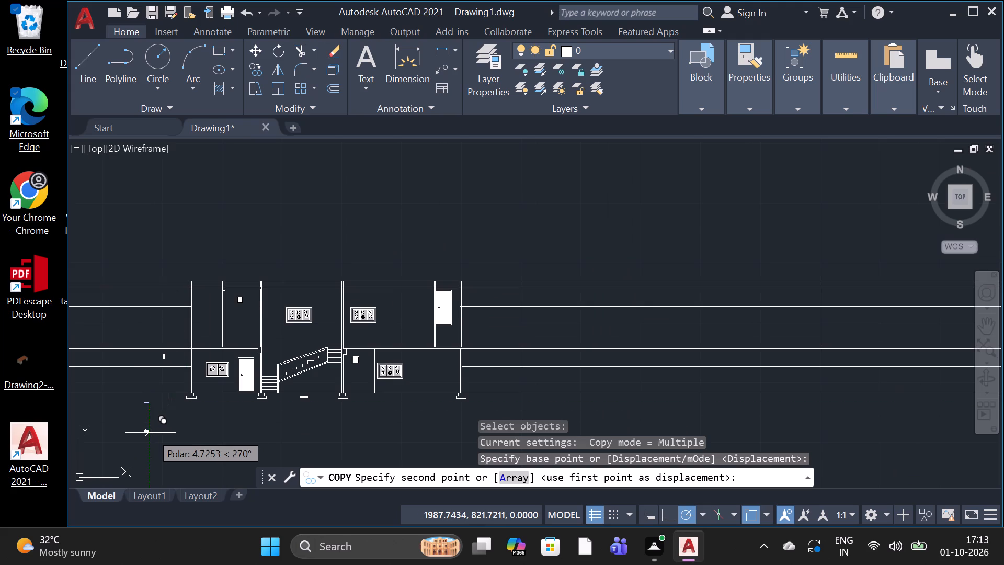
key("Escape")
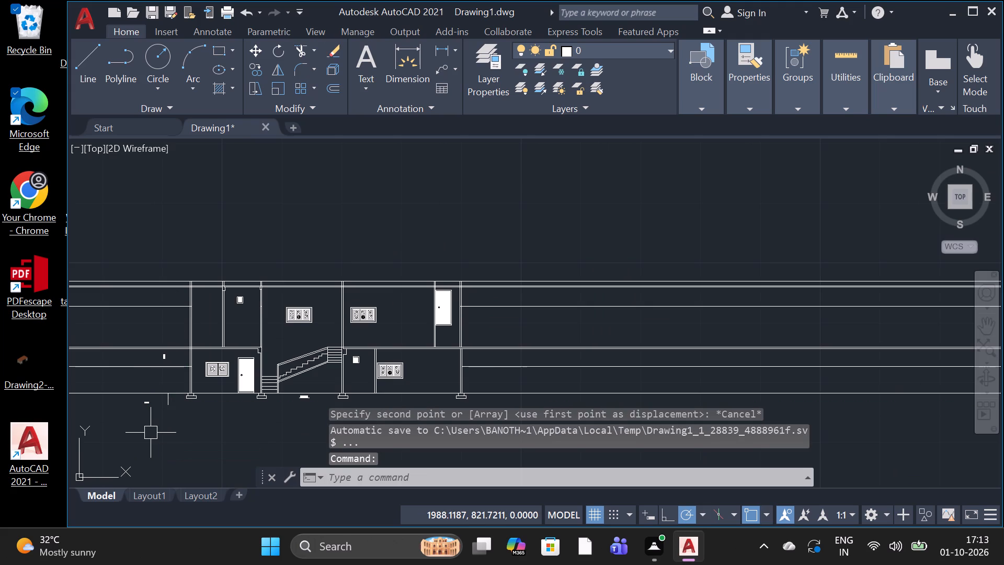
Copy the vertical 3.20M text straight up to beside the upper storey, between the first-floor slab and the horizontal line above.
scroll(165, 374, "up", 4)
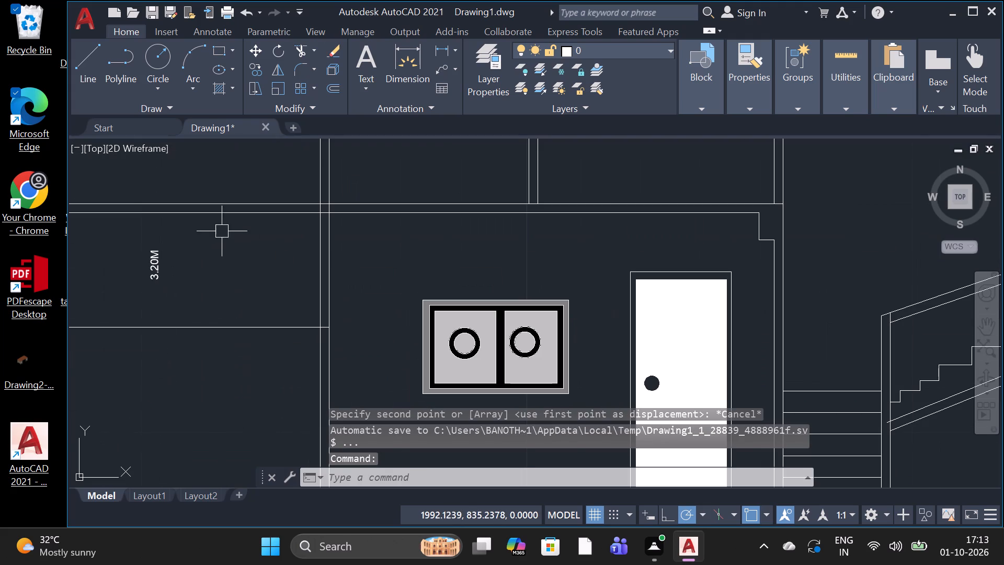
type("CO")
key("space")
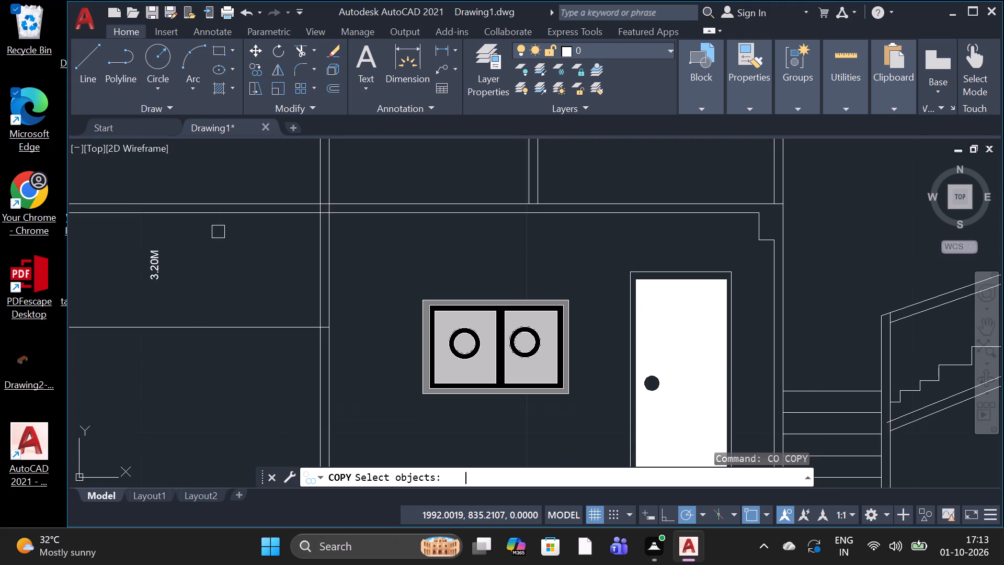
left_click_drag(177, 251, 169, 246)
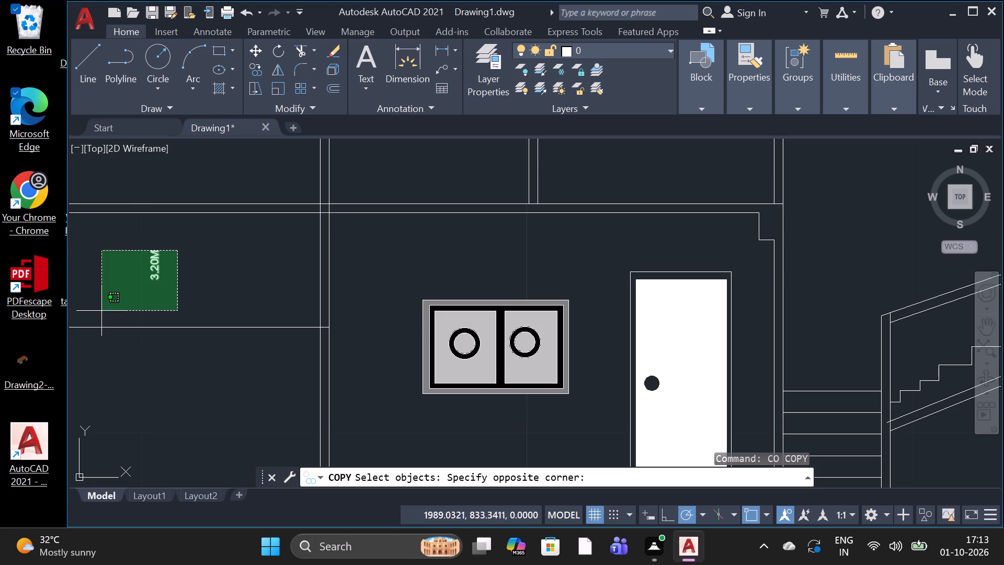
left_click(107, 303)
key("space")
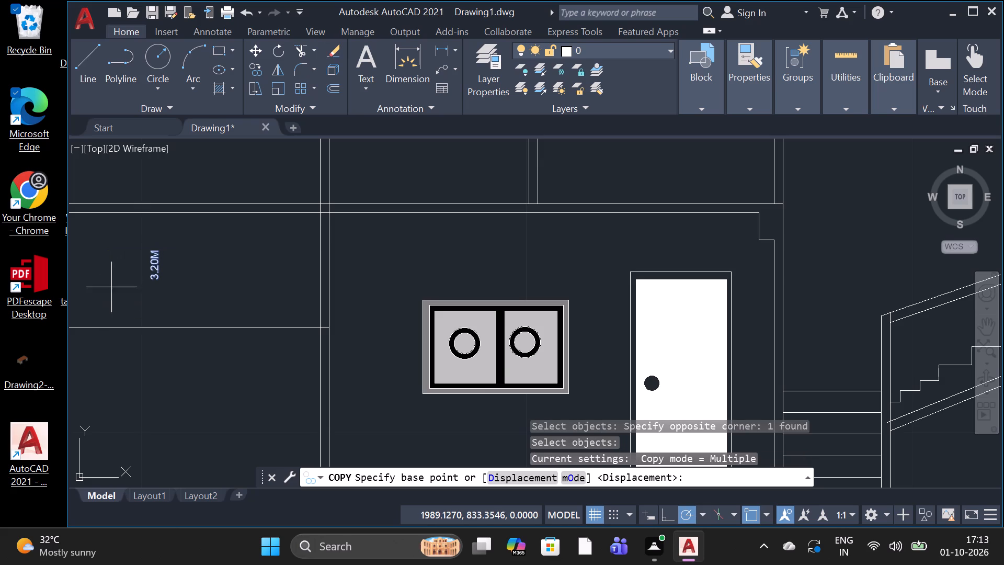
left_click(156, 271)
scroll(157, 273, "down", 4)
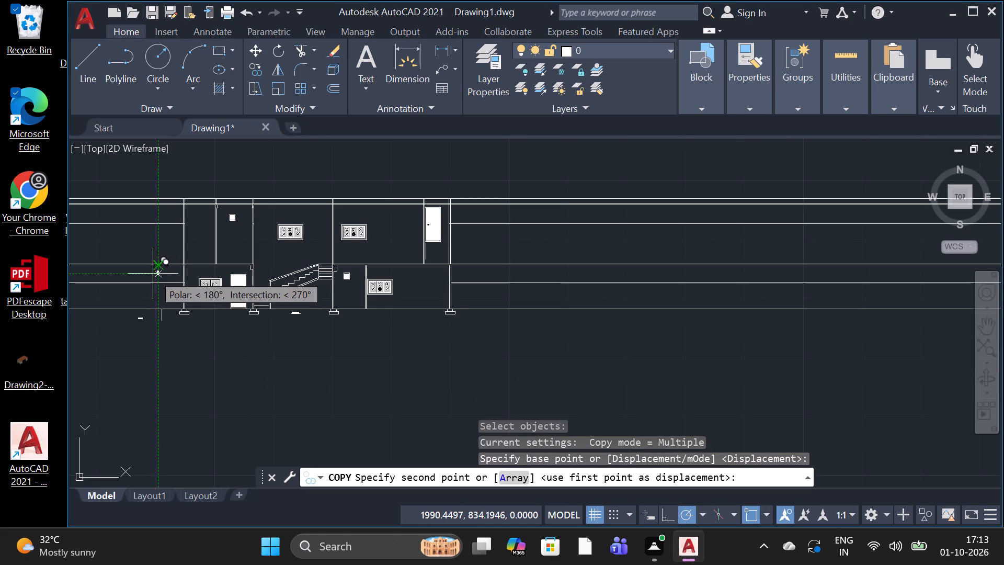
scroll(150, 255, "up", 3)
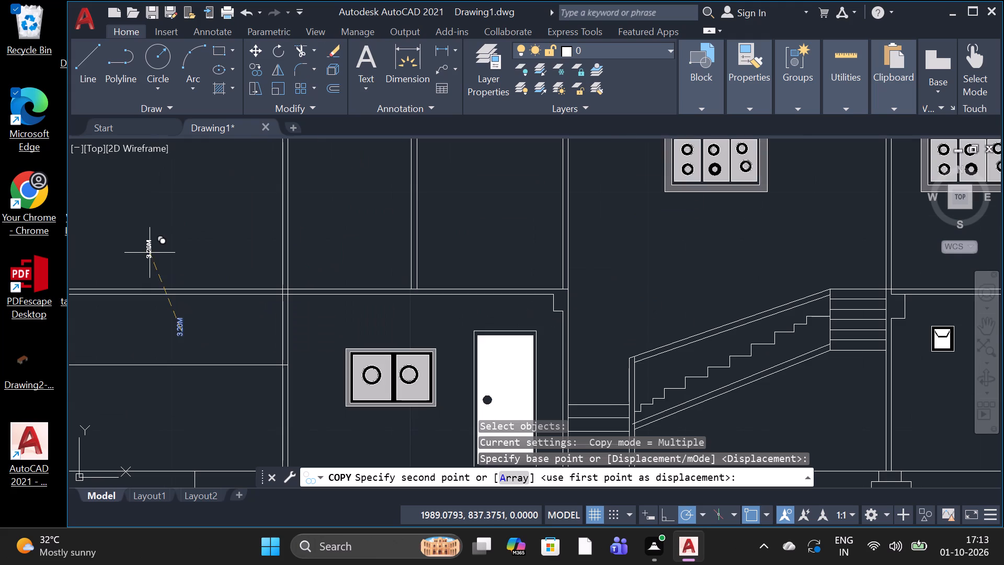
left_click(176, 204)
Place two more copies of the 3.20M text directly above, one just below the roof slab and one at parapet level.
scroll(178, 202, "down", 3)
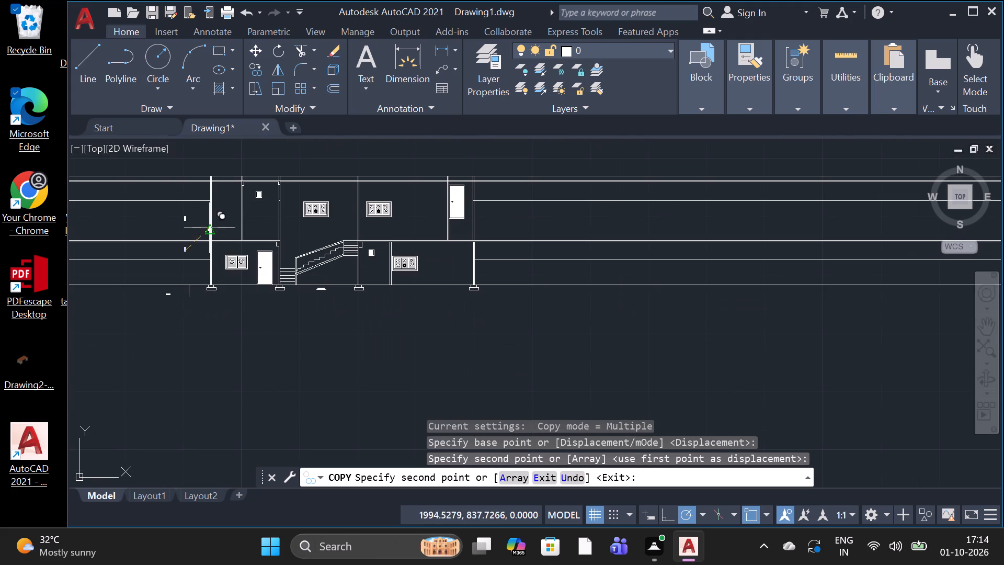
scroll(187, 182, "up", 3)
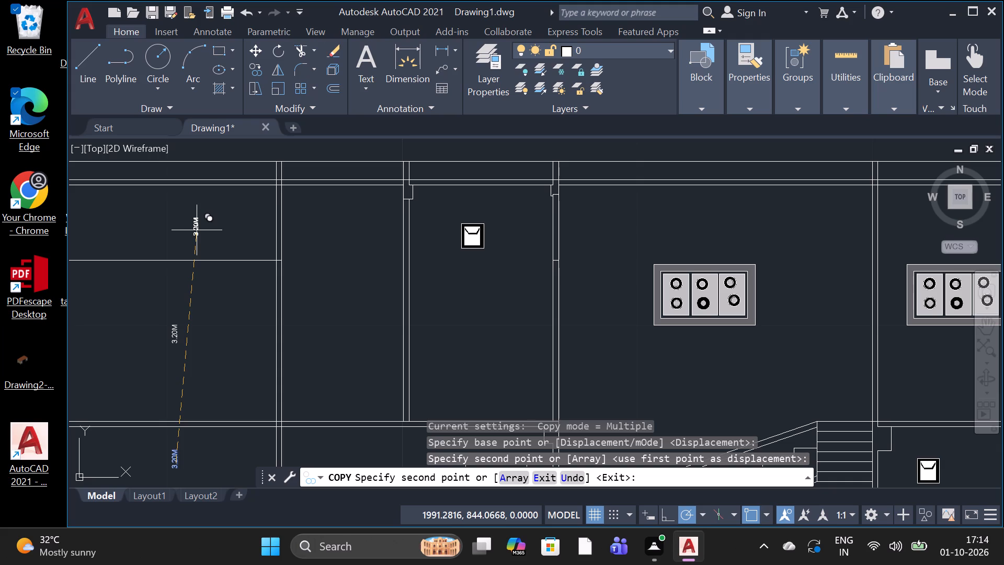
left_click(182, 224)
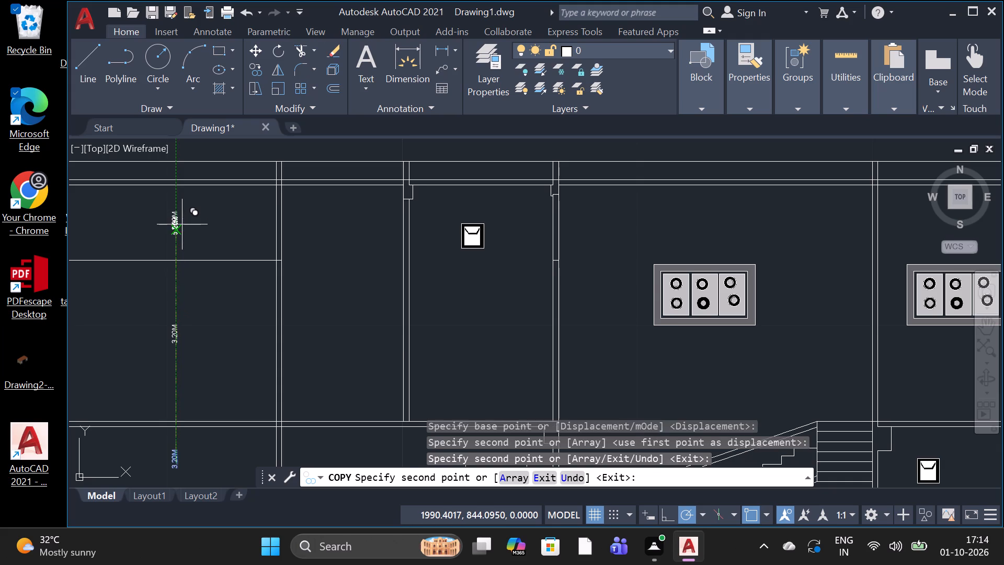
scroll(182, 224, "down", 3)
scroll(182, 214, "up", 4)
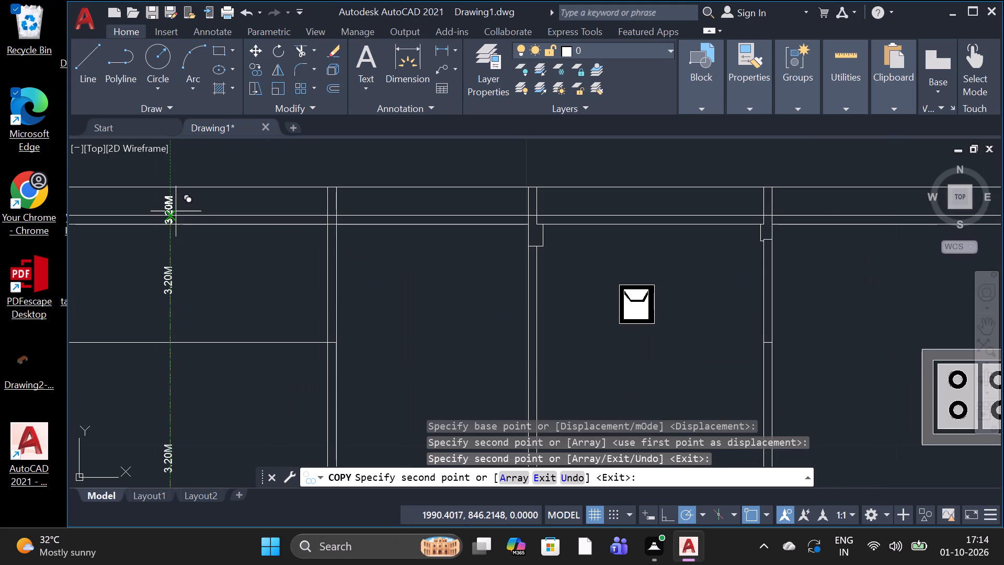
left_click(177, 205)
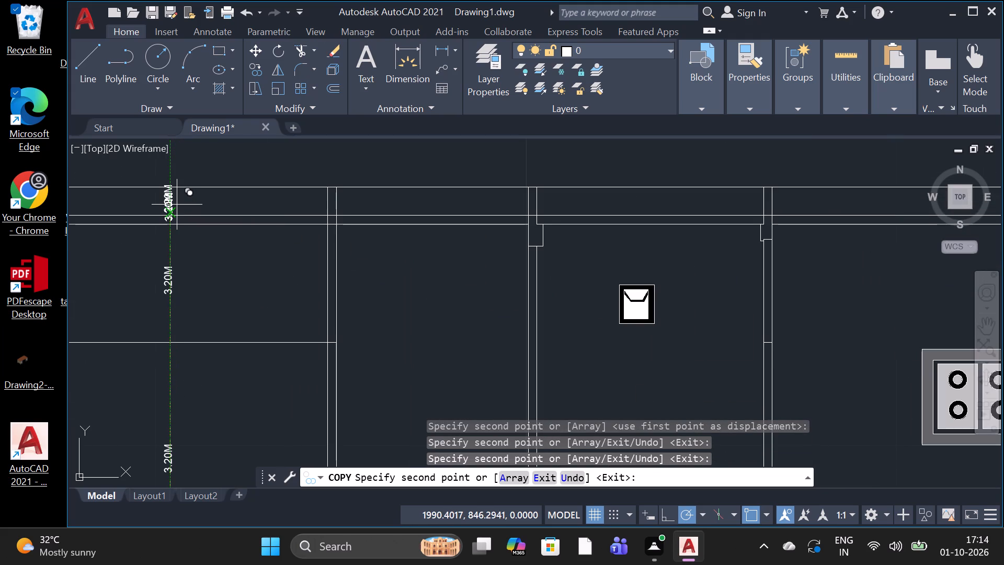
key("space")
Rotate the 0.45M text below the ground line by 90 degrees so that it reads vertically upward.
scroll(177, 205, "down", 2)
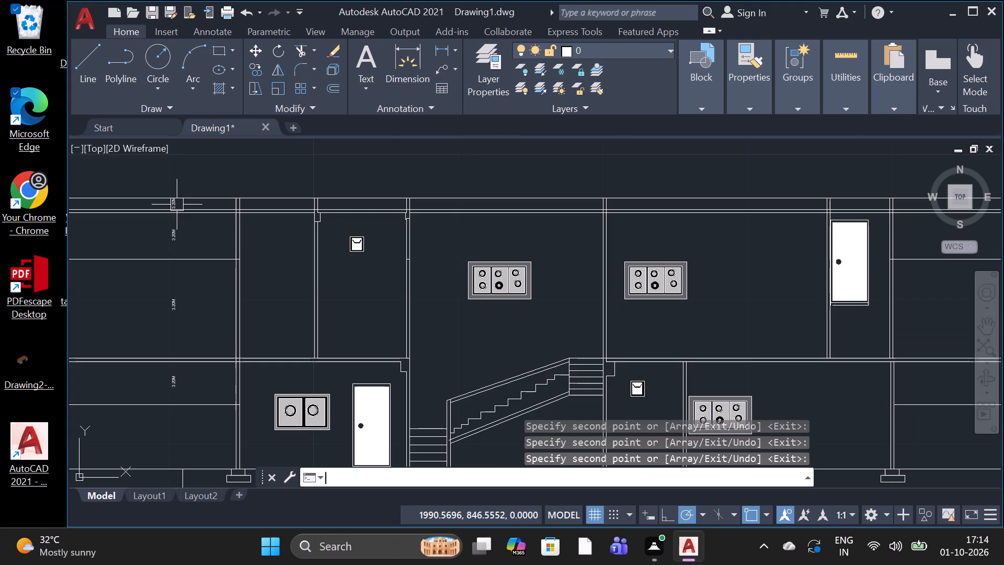
scroll(177, 380, "up", 3)
scroll(181, 379, "down", 5)
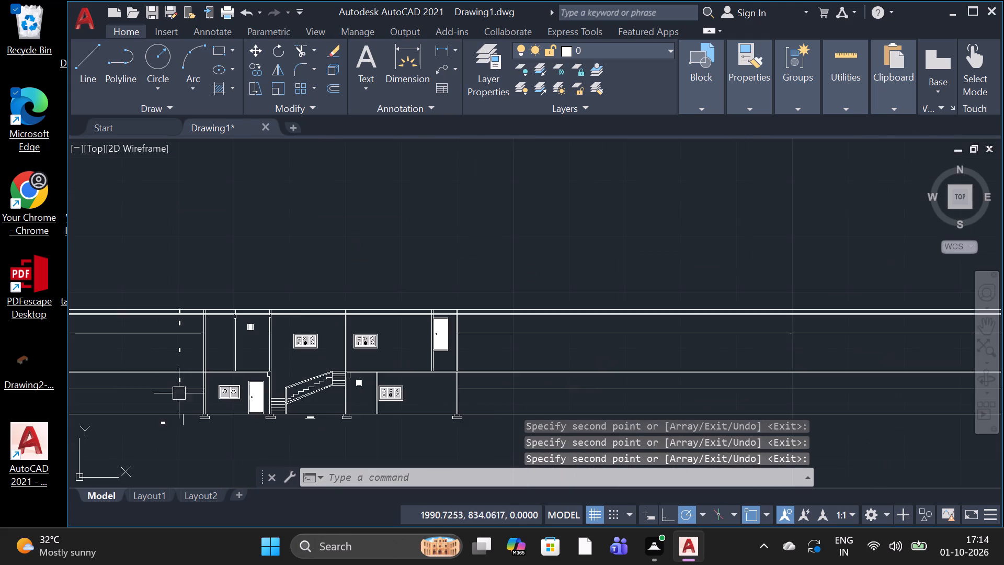
scroll(165, 423, "up", 4)
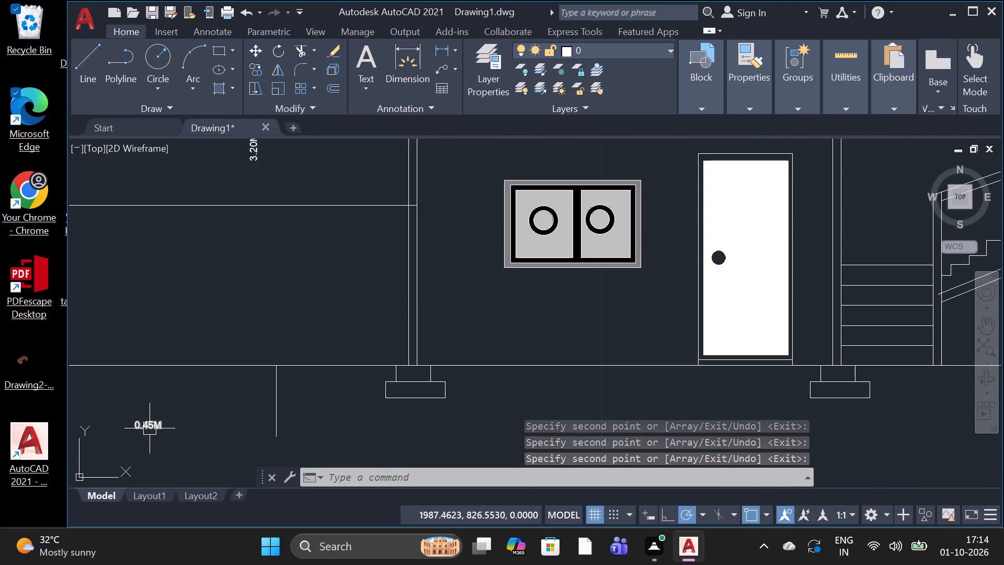
left_click_drag(147, 432, 146, 426)
right_click(146, 426)
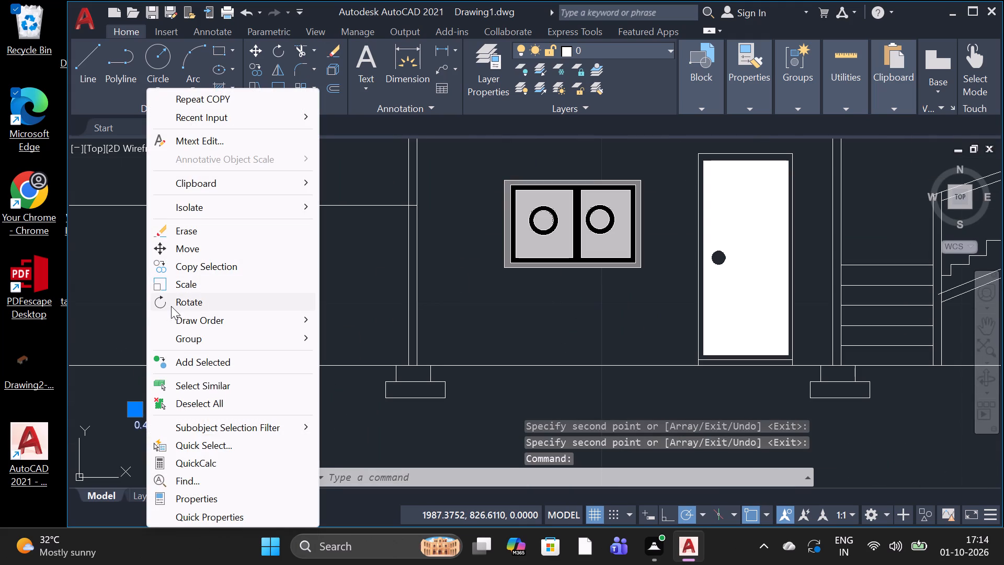
left_click(171, 306)
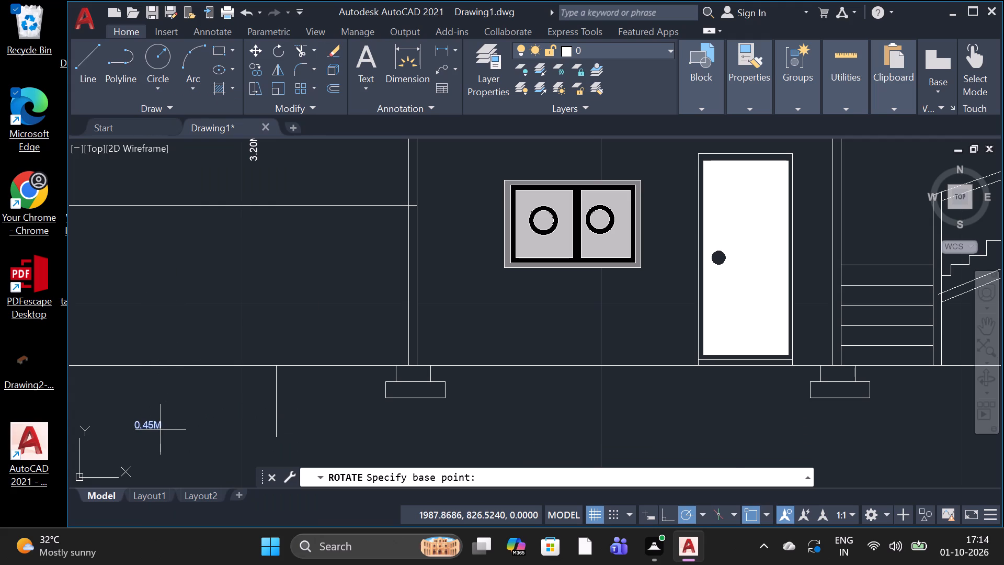
left_click(158, 430)
left_click(164, 412)
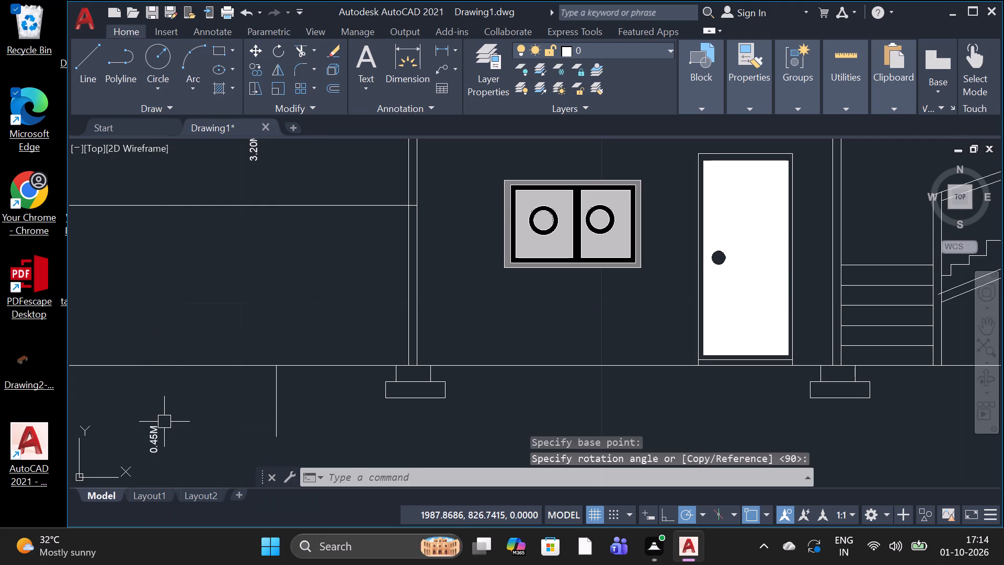
Copy the rotated 0.45M text to just left of the vertical line below the ground line.
type("CO")
key("space")
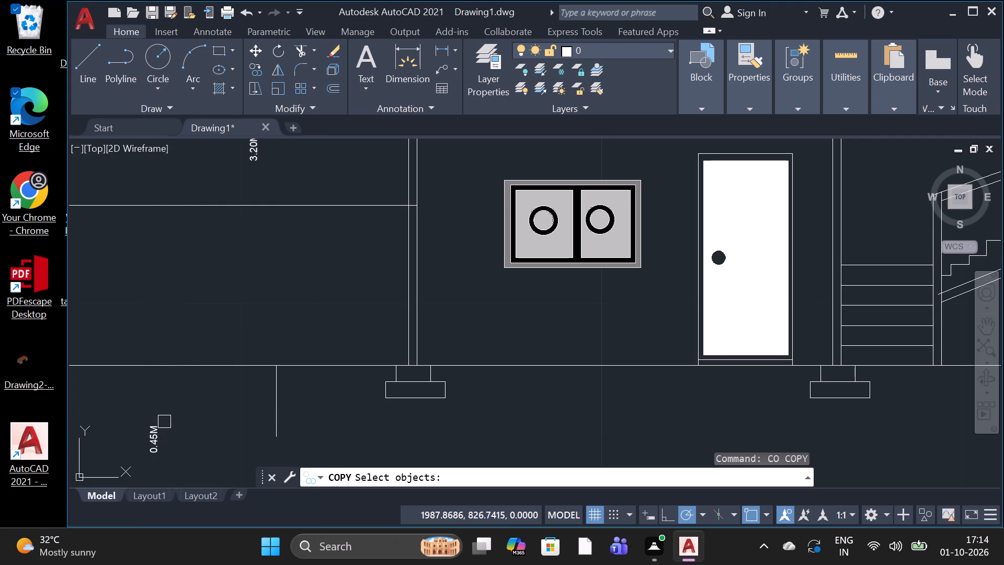
left_click_drag(213, 383, 187, 397)
left_click(108, 457)
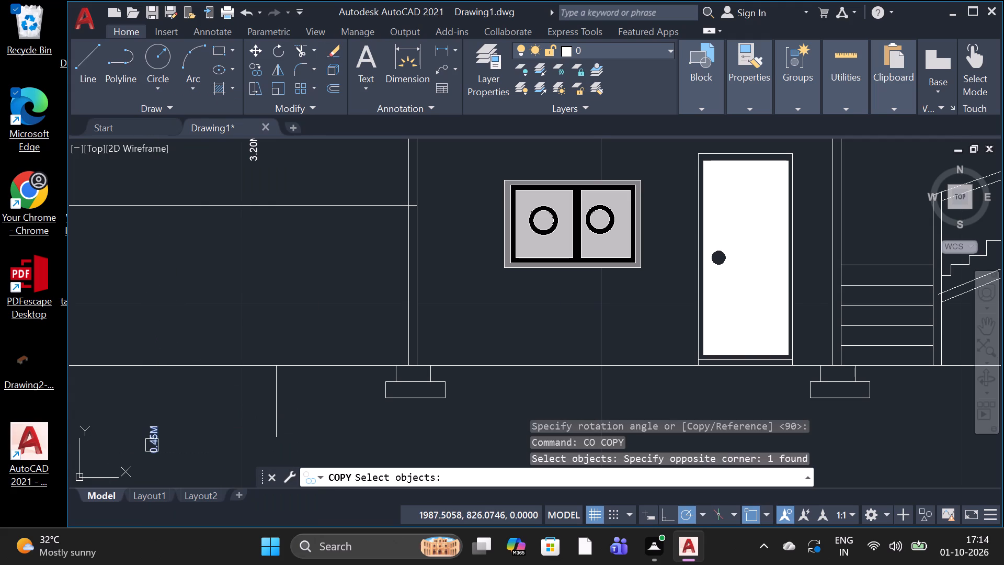
key("space")
left_click(152, 445)
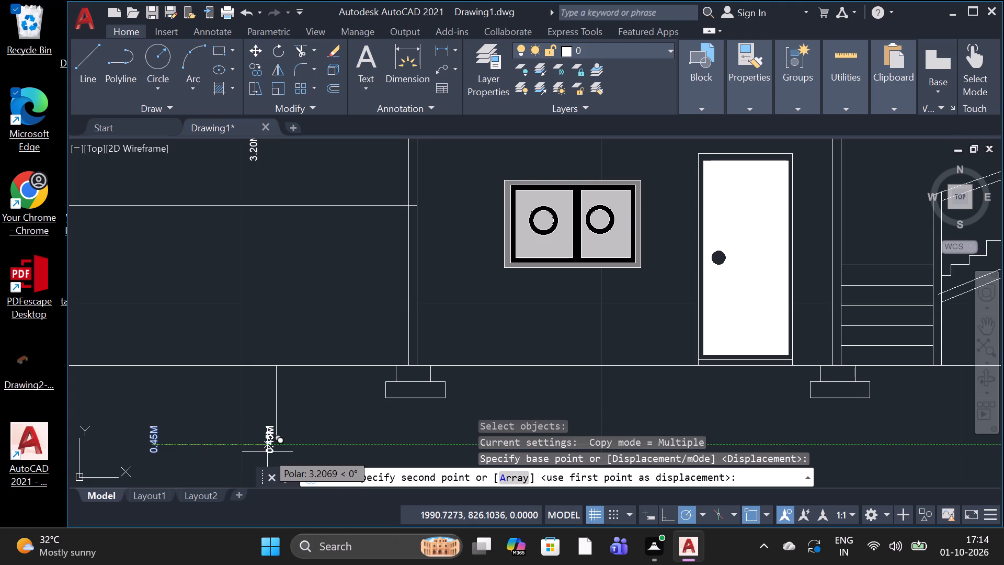
left_click(266, 409)
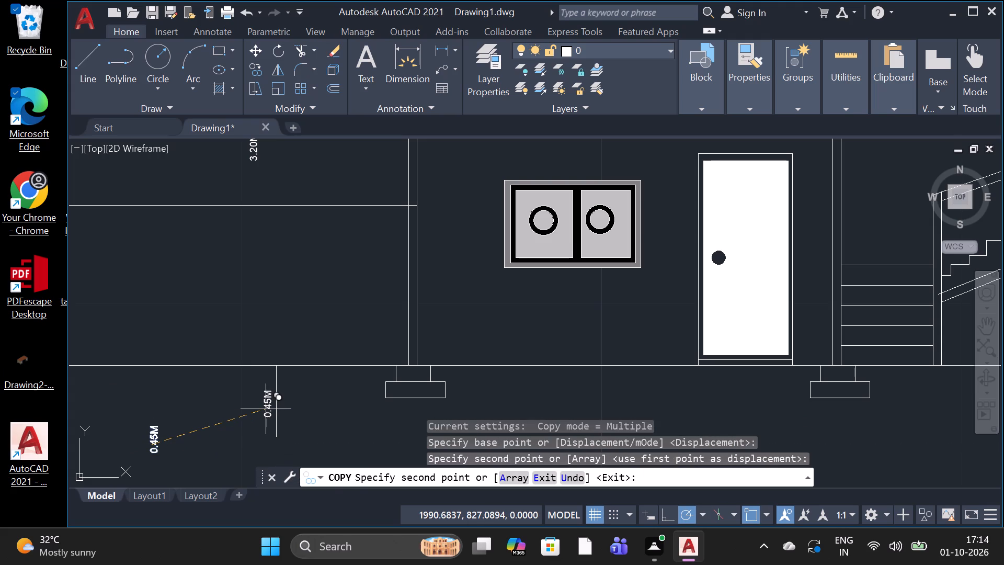
key("space")
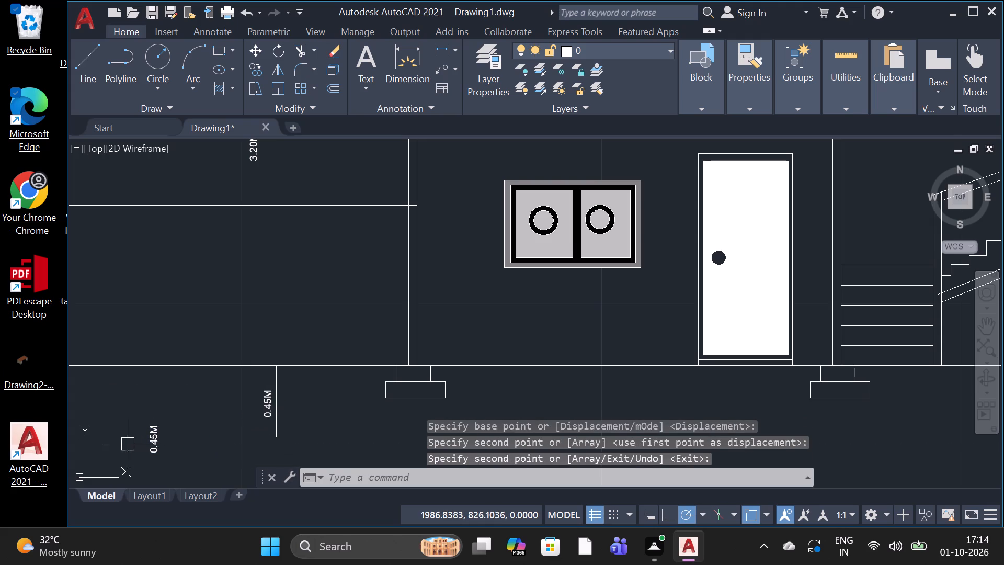
Delete the original 0.45M text farther left of the vertical line.
left_click(155, 437)
key("Delete")
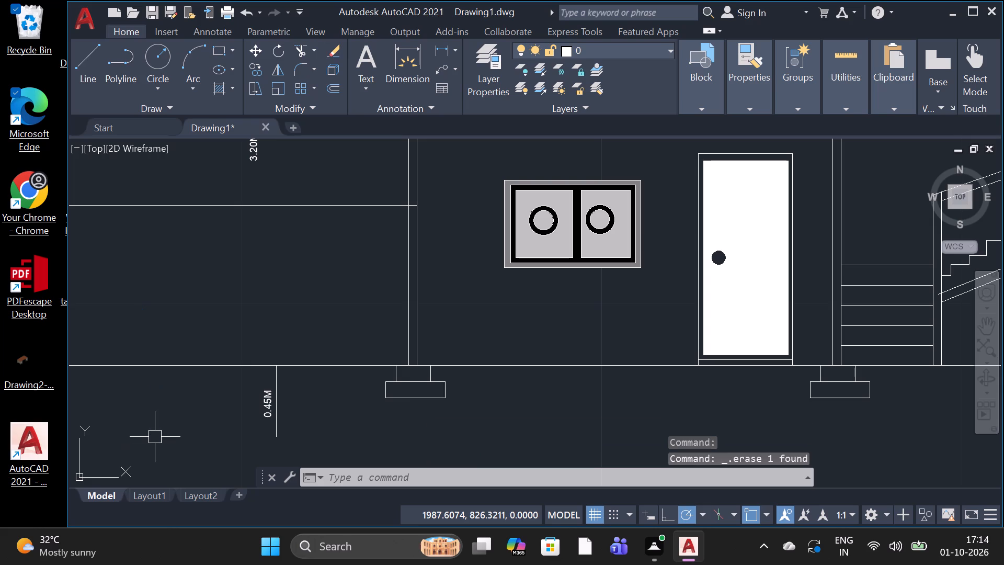
Change the lowest copied 3.20M text beside the upper storey, just above the first-floor slab, to 6.85M.
scroll(179, 499, "down", 4)
scroll(222, 379, "down", 1)
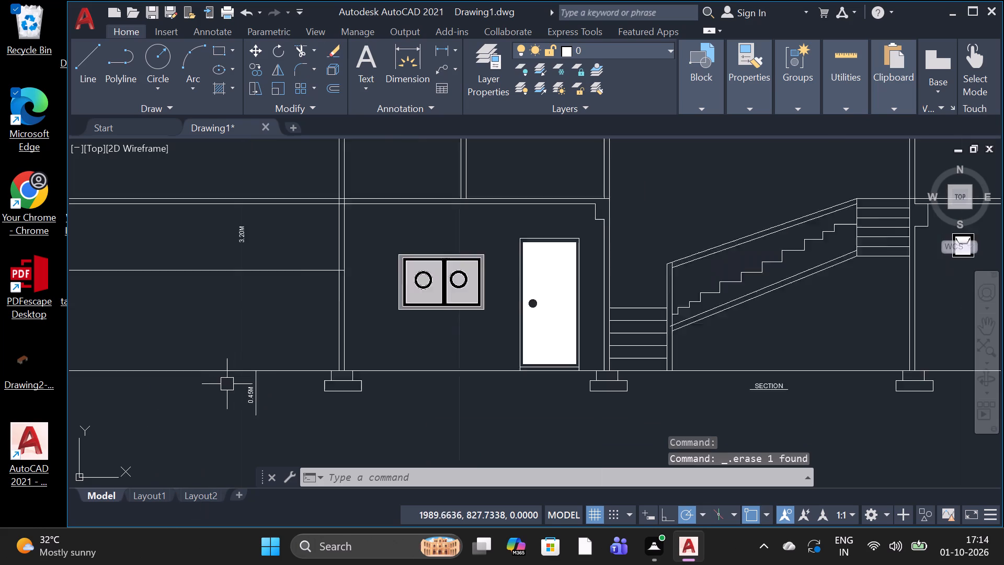
scroll(227, 384, "down", 2)
scroll(265, 272, "up", 4)
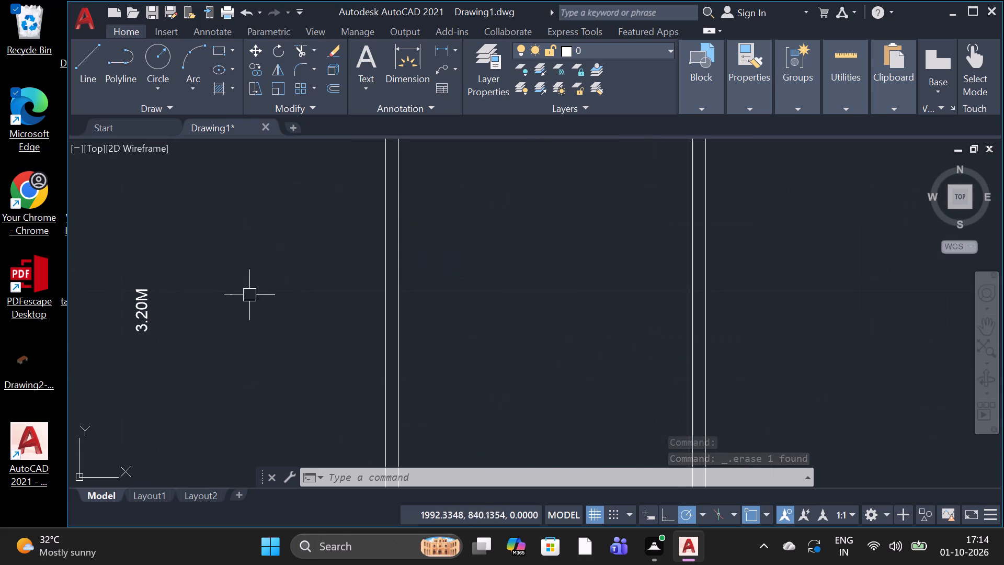
left_click(137, 300)
left_click(141, 295)
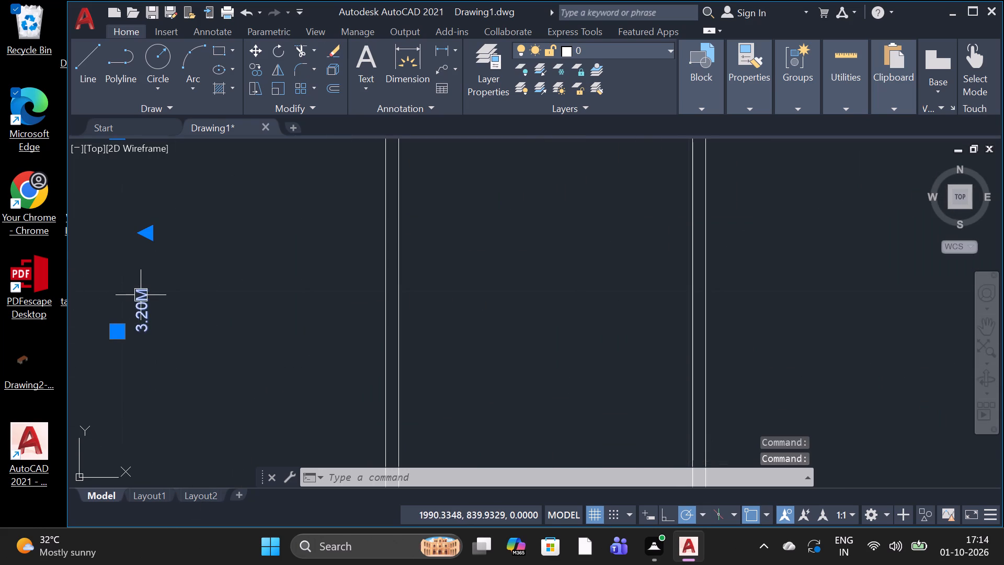
double_click(141, 290)
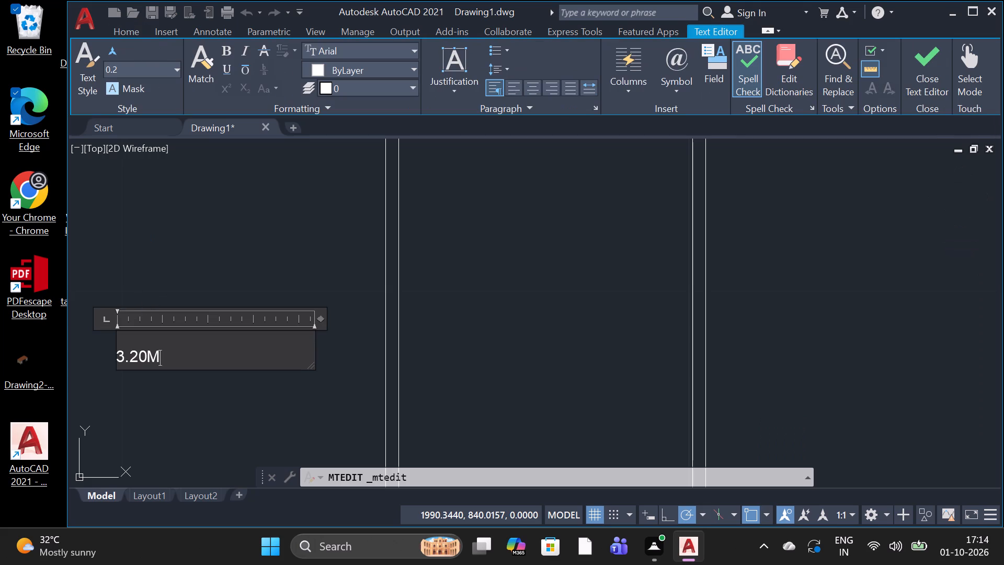
key("BackSpace")
key("BackSpace")
key("BackSpace")
key("BackSpace")
key("BackSpace")
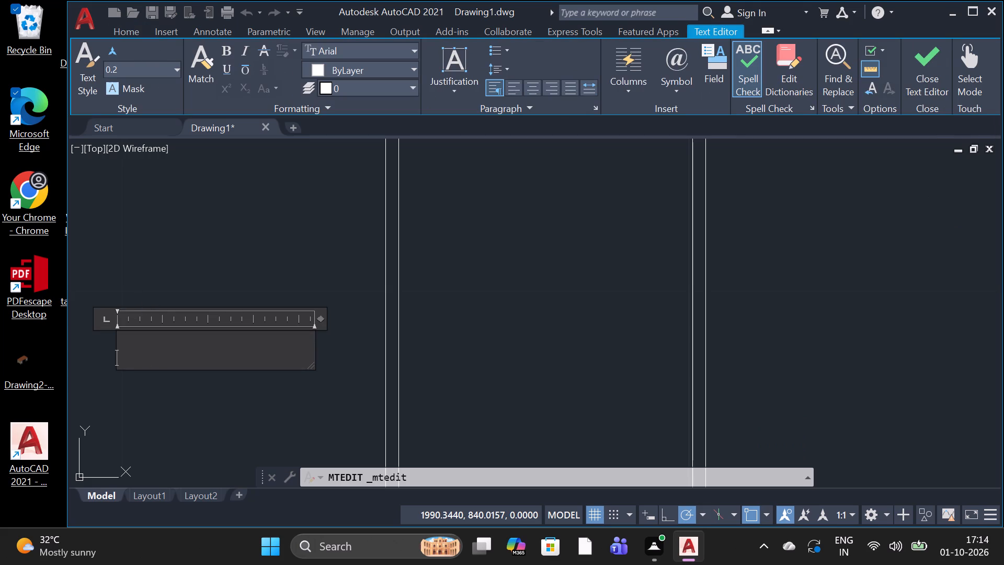
key("6")
key("period")
type("85")
key("m")
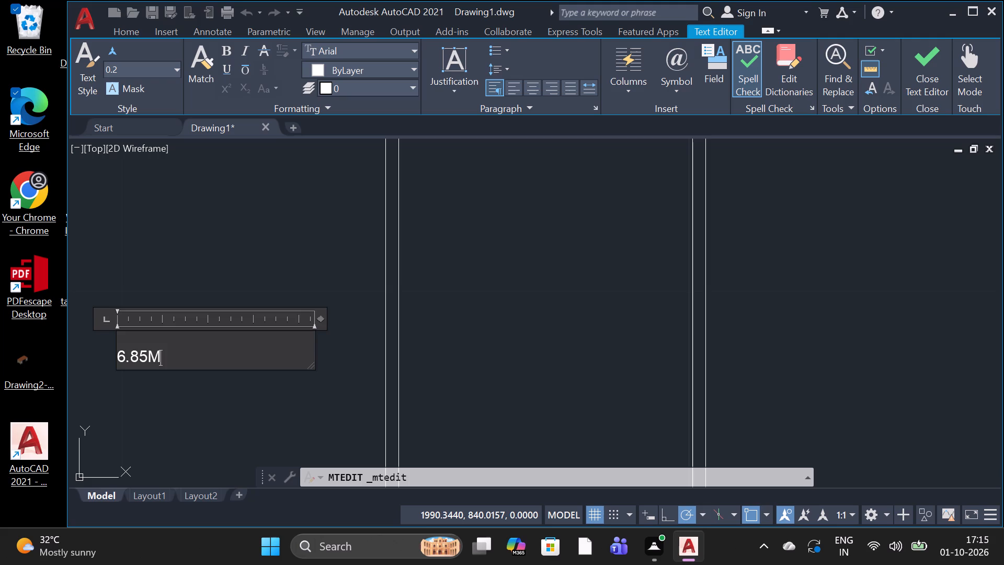
left_click(252, 424)
Change the topmost copied 3.20M text, between the roof slab and the top line, to 1.00M.
scroll(270, 375, "down", 3)
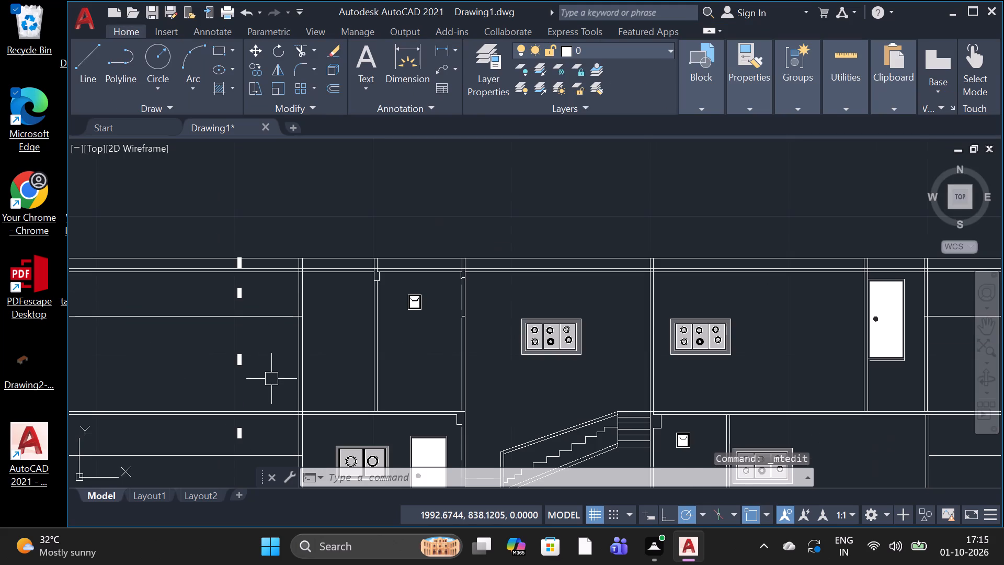
scroll(242, 281, "up", 4)
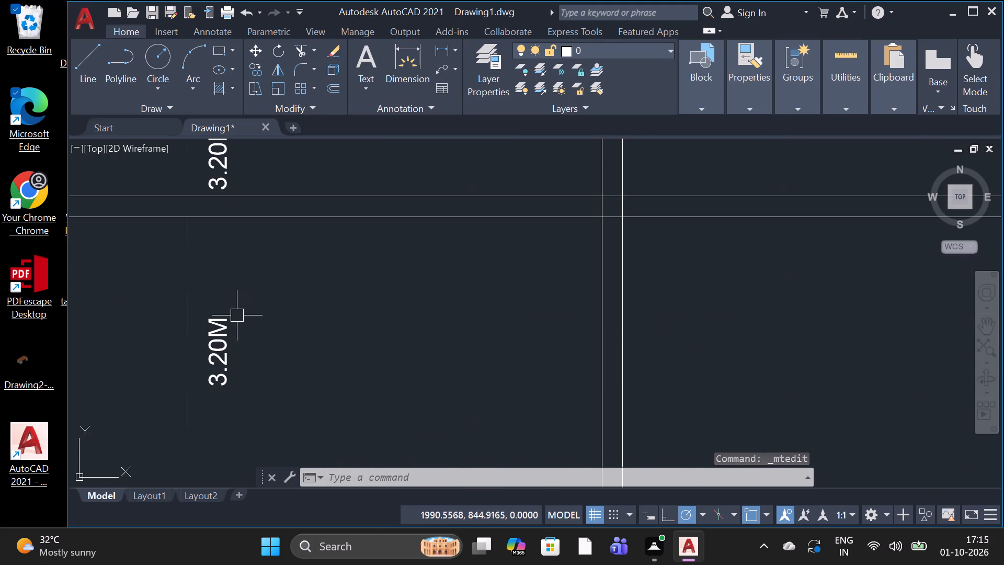
scroll(248, 262, "down", 2)
scroll(239, 216, "up", 2)
left_click(234, 255)
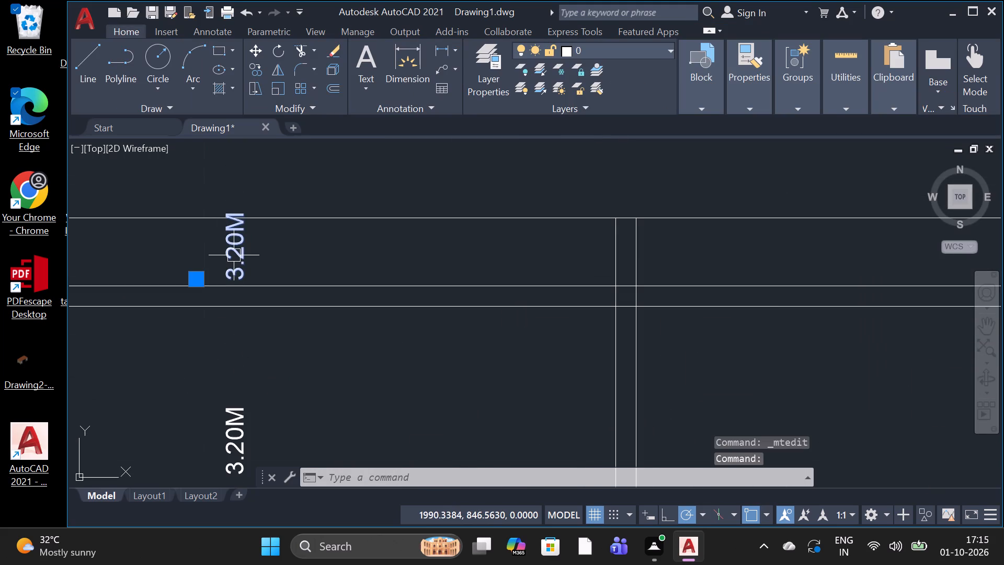
left_click(234, 255)
double_click(234, 255)
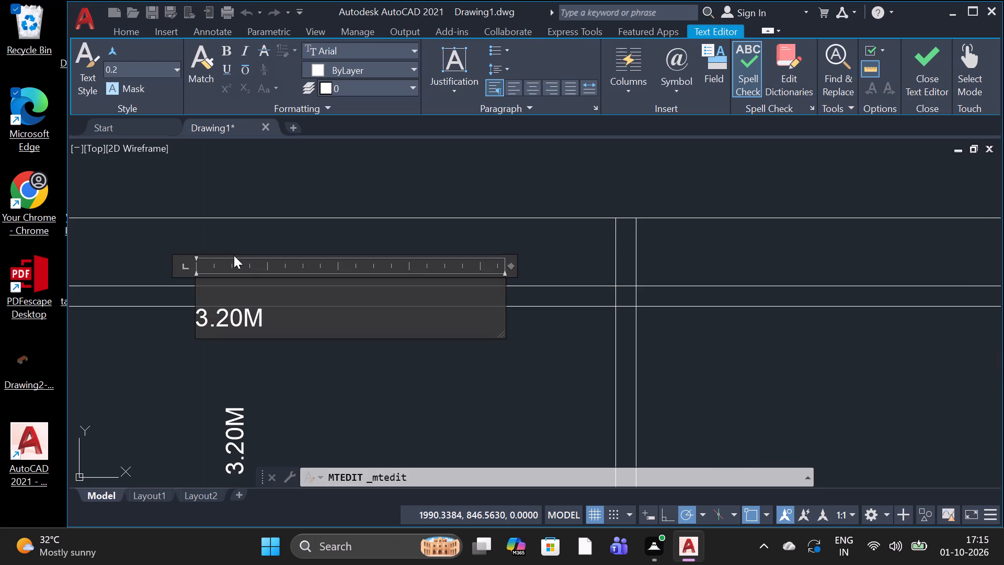
key("BackSpace")
key("BackSpace")
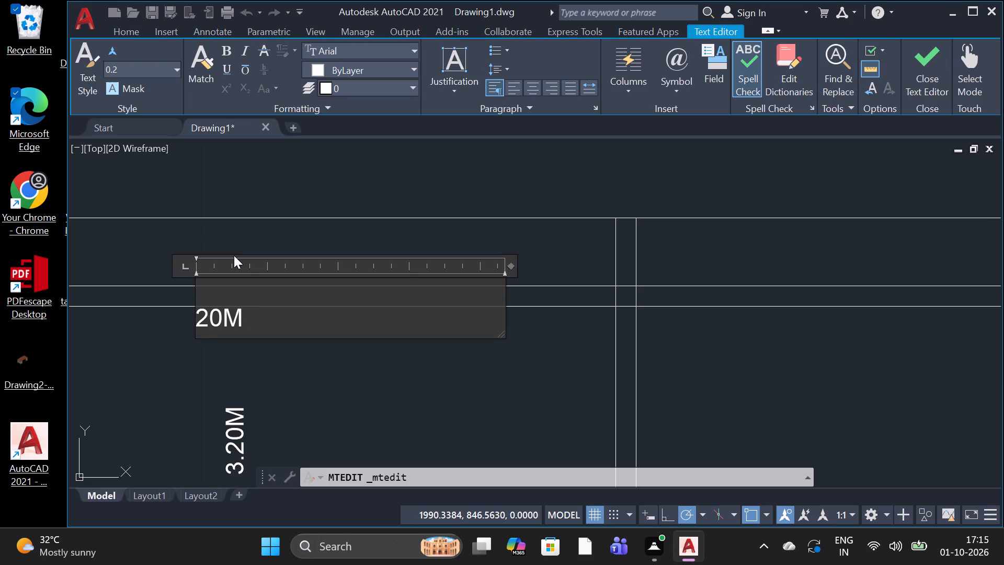
left_click(282, 326)
key("BackSpace")
key("BackSpace")
key("BackSpace")
key("BackSpace")
key("BackSpace")
key("BackSpace")
key("BackSpace")
key("BackSpace")
key("BackSpace")
key("BackSpace")
key("1")
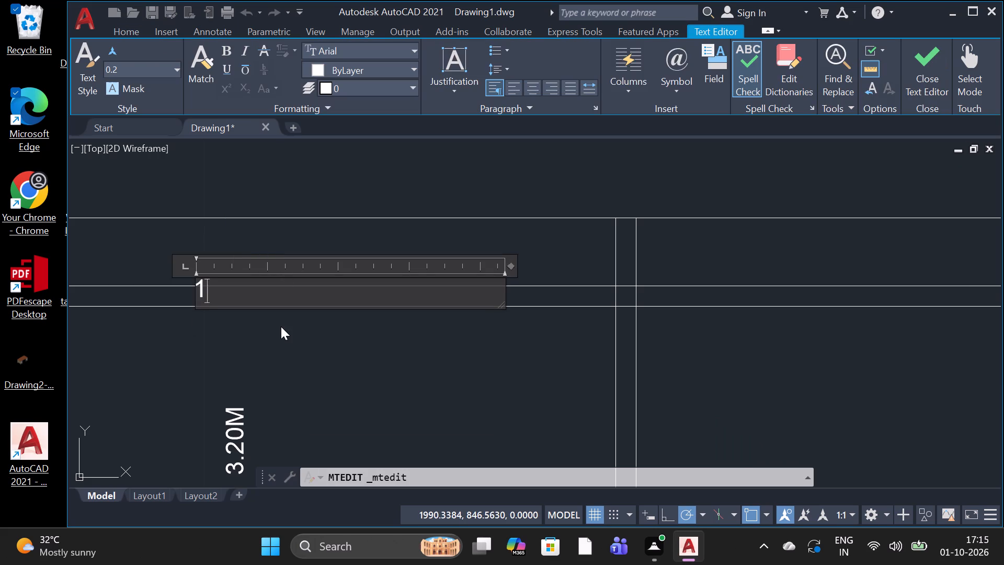
key("period")
type("00")
key("m")
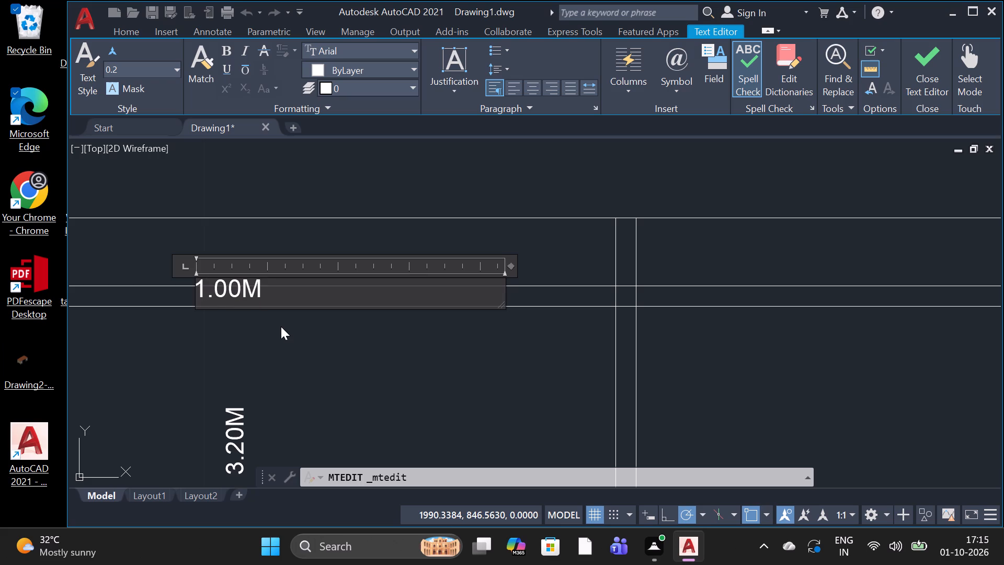
left_click(323, 224)
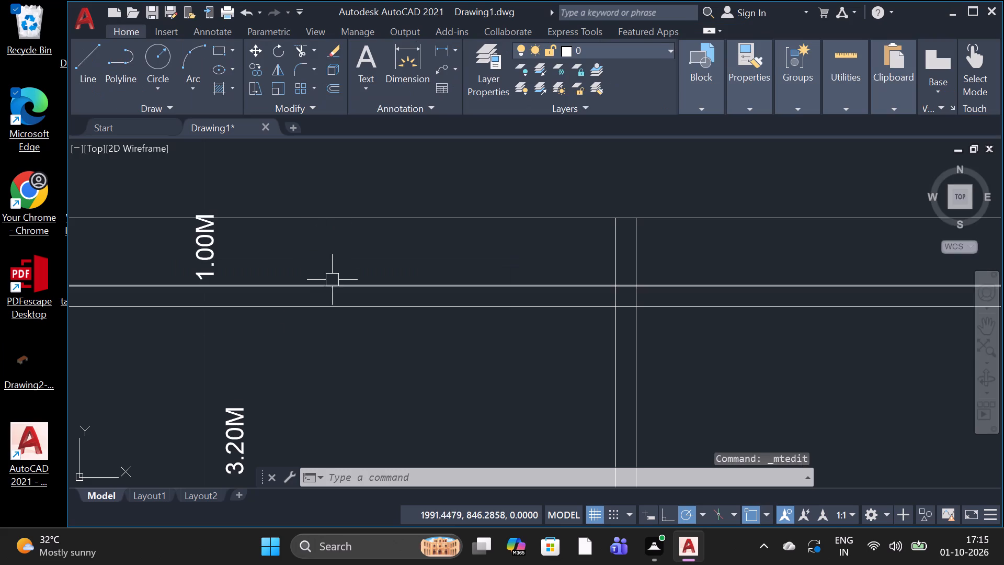
Trim the horizontal roof, first-floor slab and mid-storey lines that extend left beyond the column of height labels.
scroll(320, 309, "down", 3)
scroll(293, 367, "down", 2)
scroll(287, 450, "up", 1)
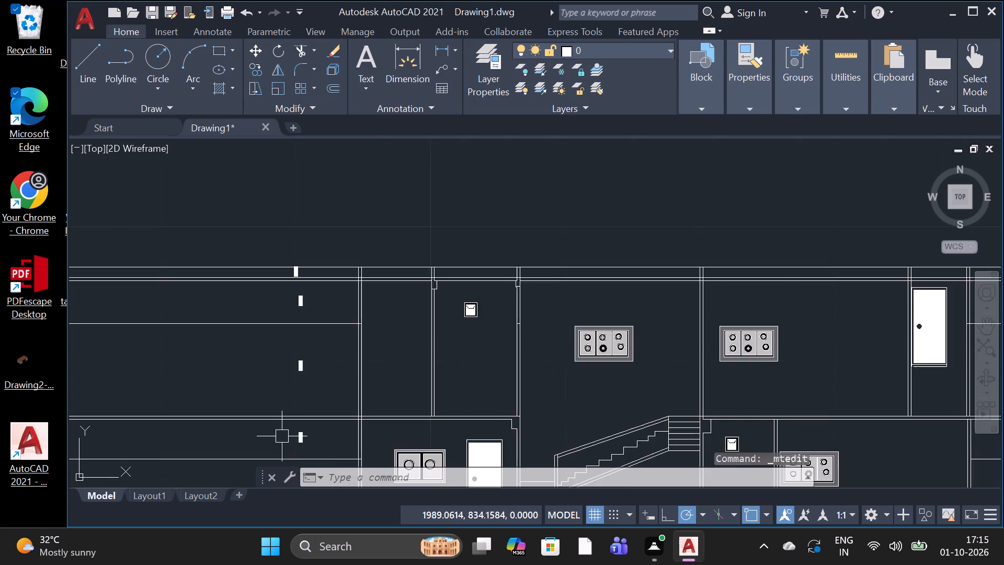
scroll(282, 436, "up", 2)
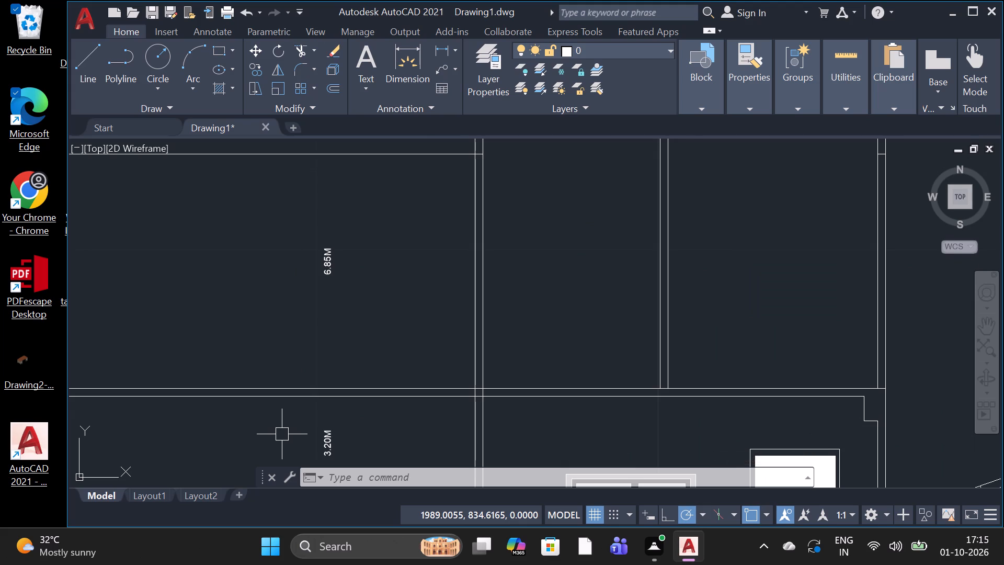
scroll(282, 434, "down", 2)
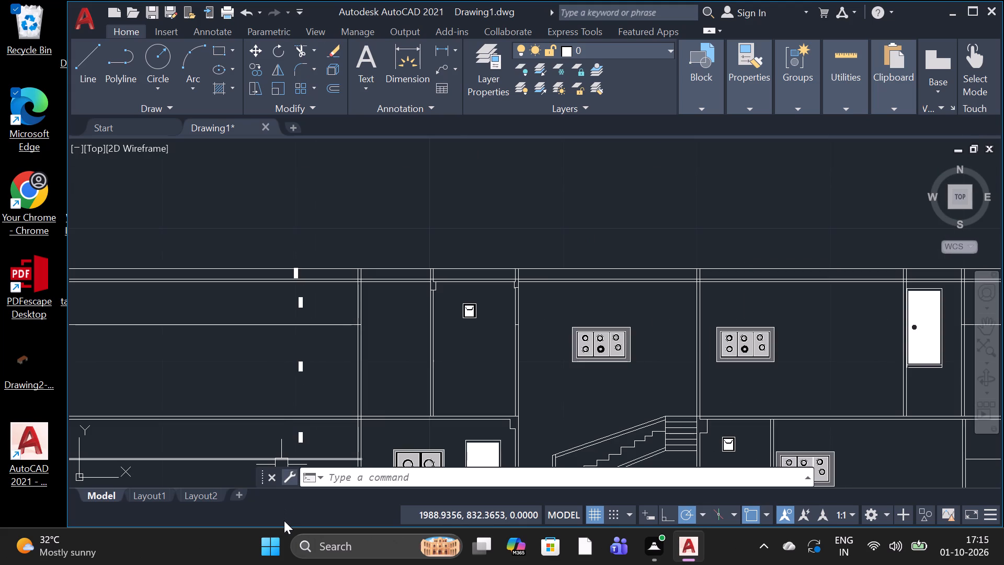
scroll(284, 521, "down", 2)
scroll(284, 515, "up", 2)
scroll(287, 358, "down", 2)
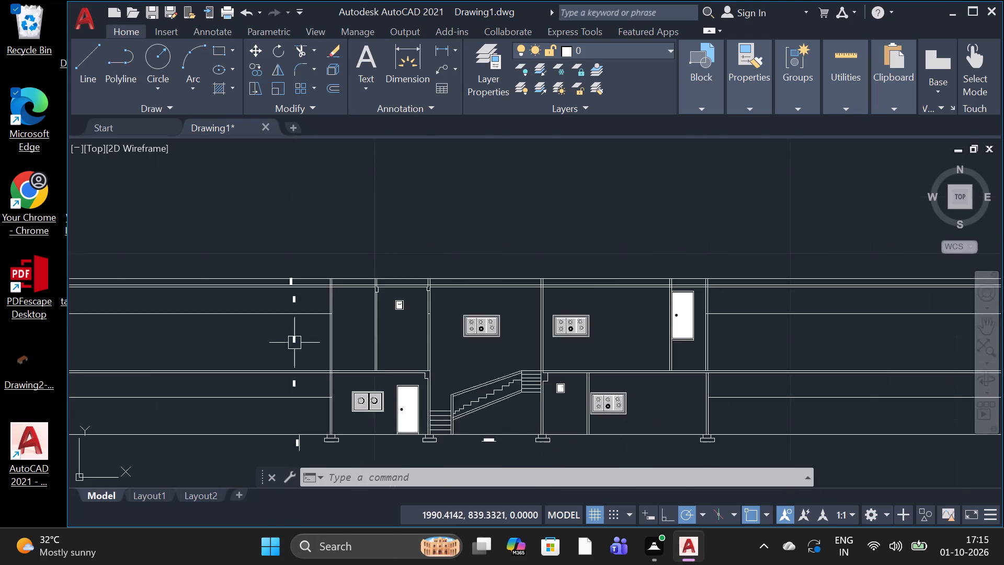
scroll(295, 343, "down", 1)
scroll(239, 417, "up", 2)
scroll(242, 413, "down", 1)
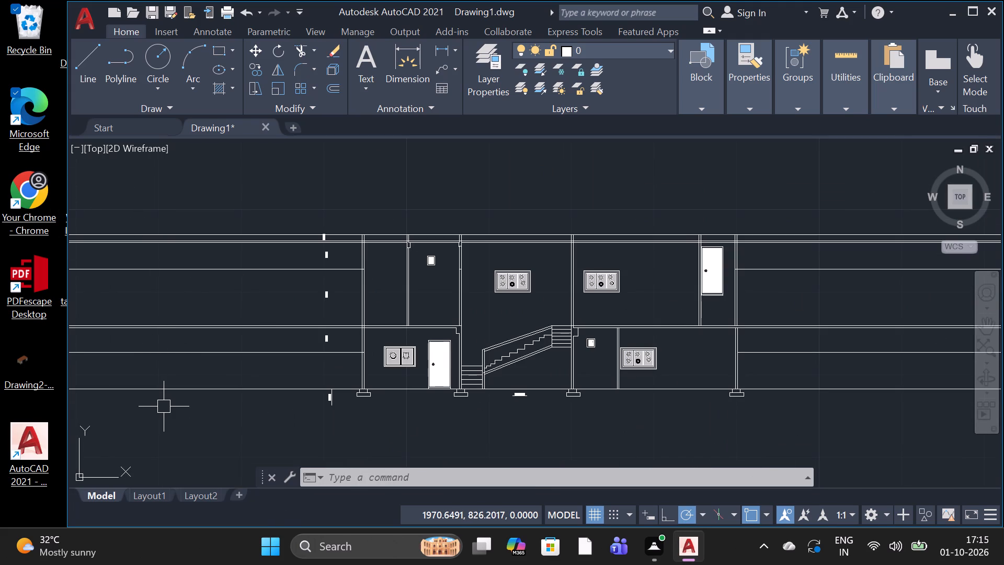
type("TR")
key("space")
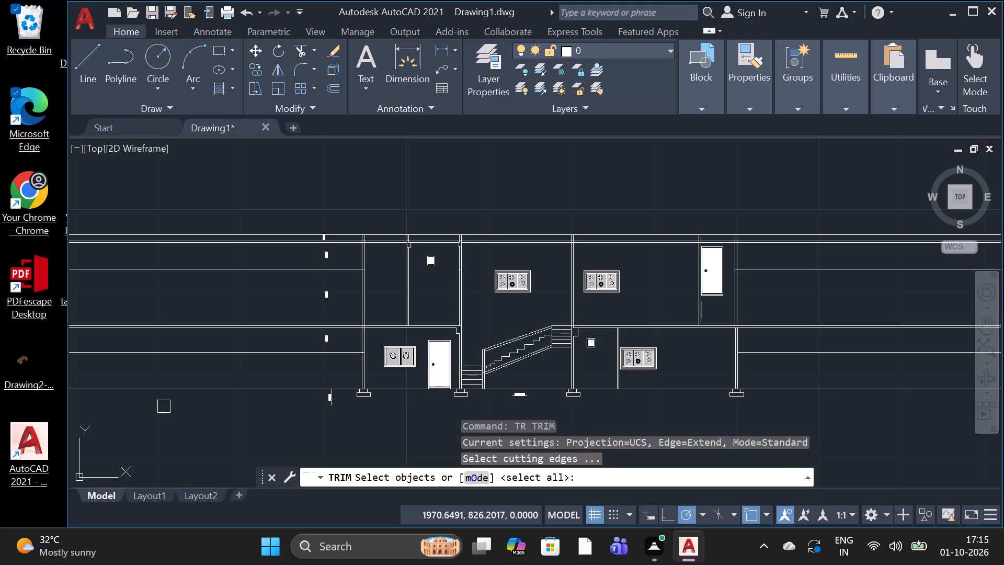
key("space")
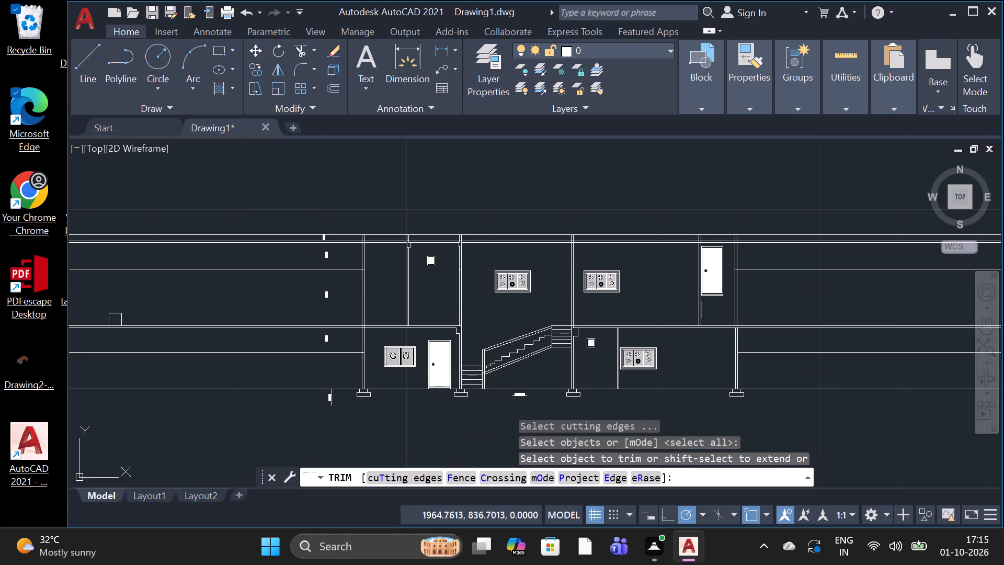
left_click(120, 325)
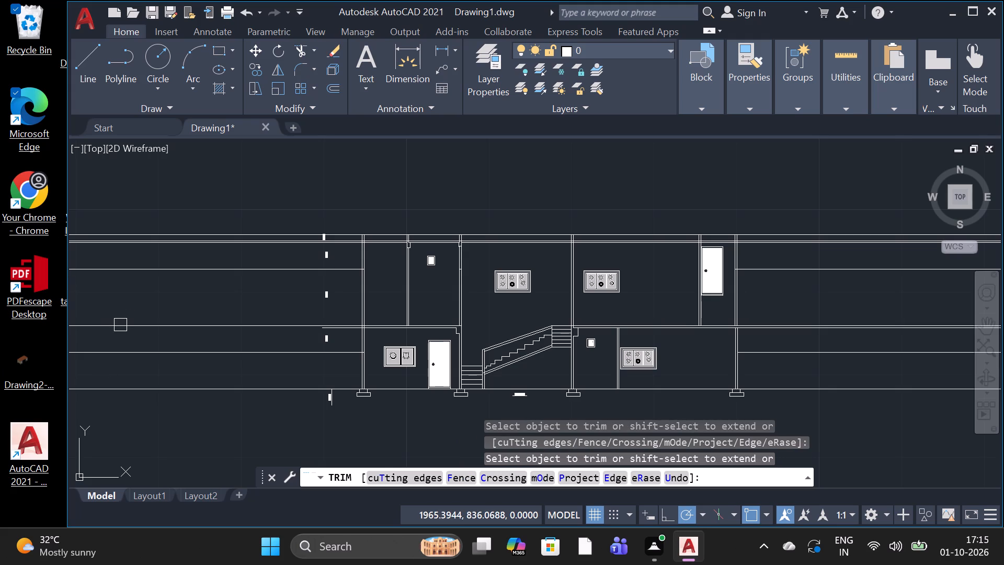
left_click(156, 320)
left_click(157, 323)
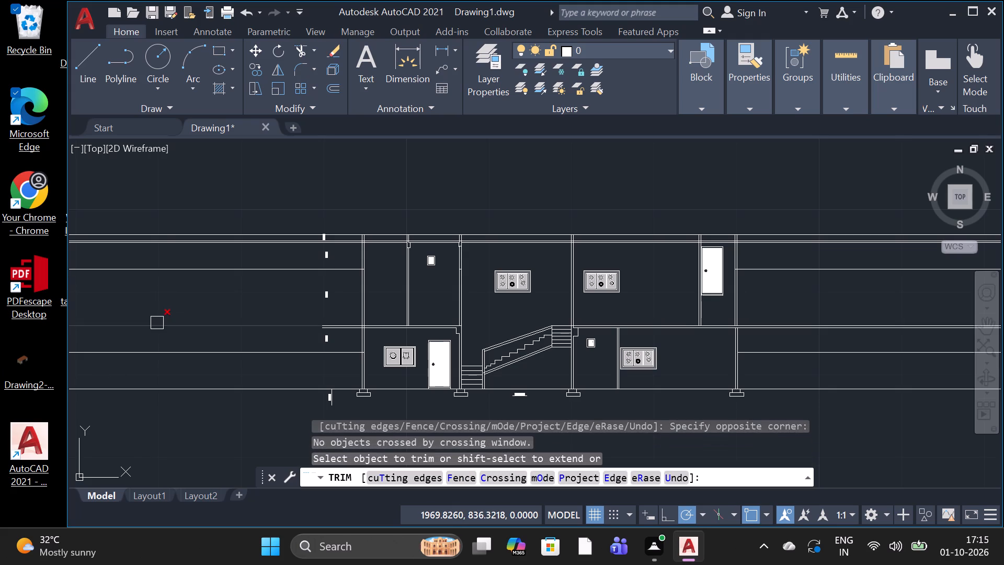
left_click(161, 272)
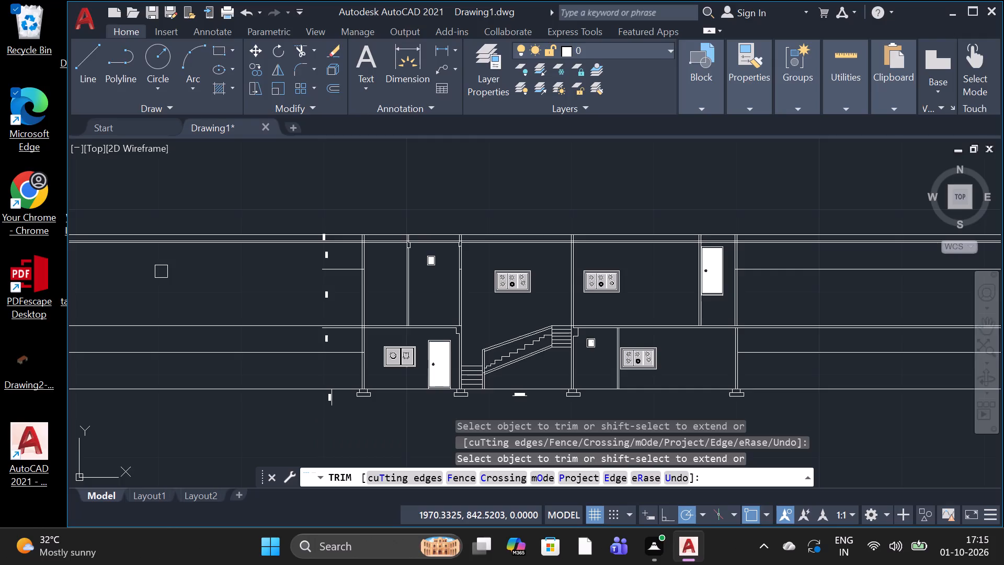
left_click(163, 240)
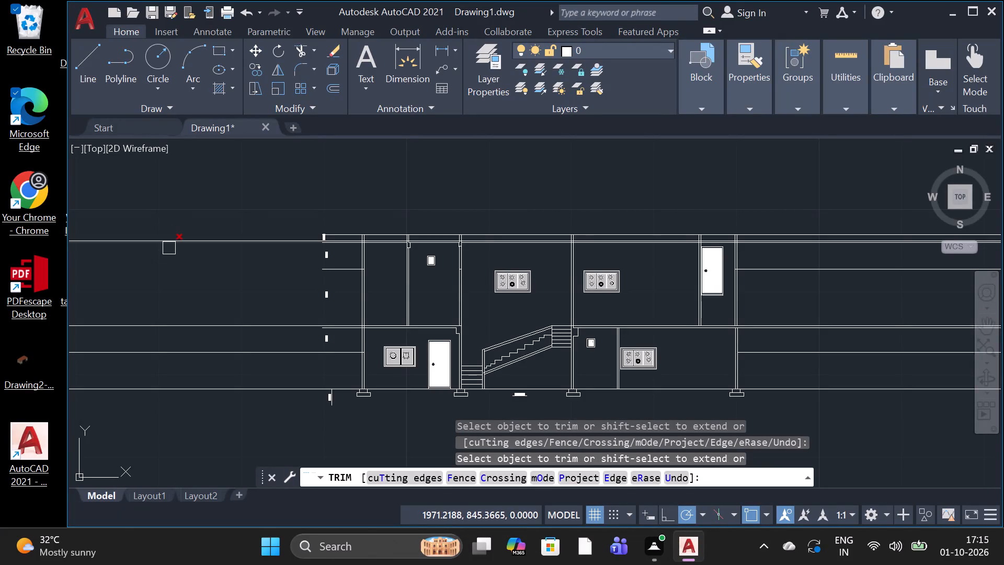
left_click(167, 241)
left_click(167, 241)
left_click(171, 246)
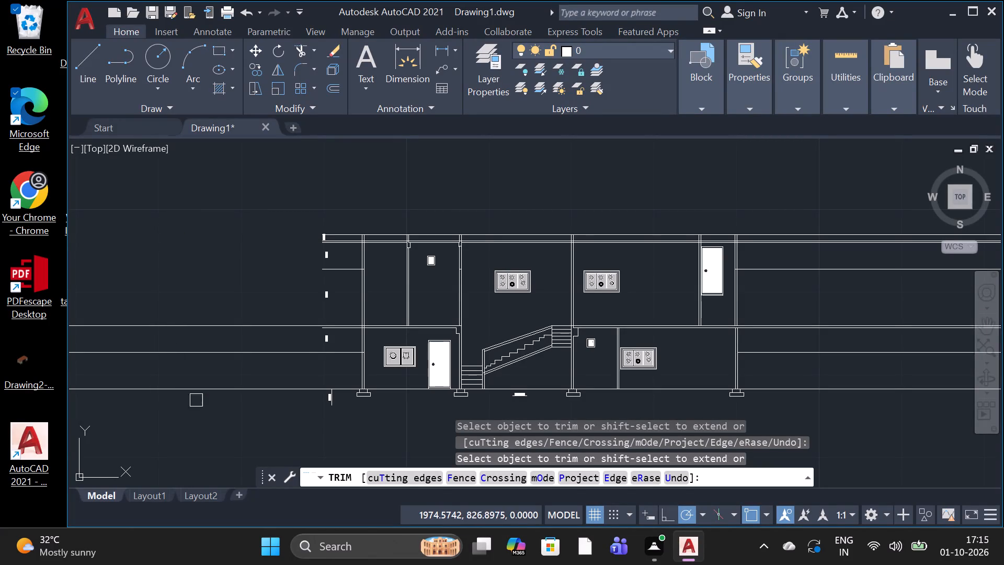
left_click(196, 396)
left_click(194, 390)
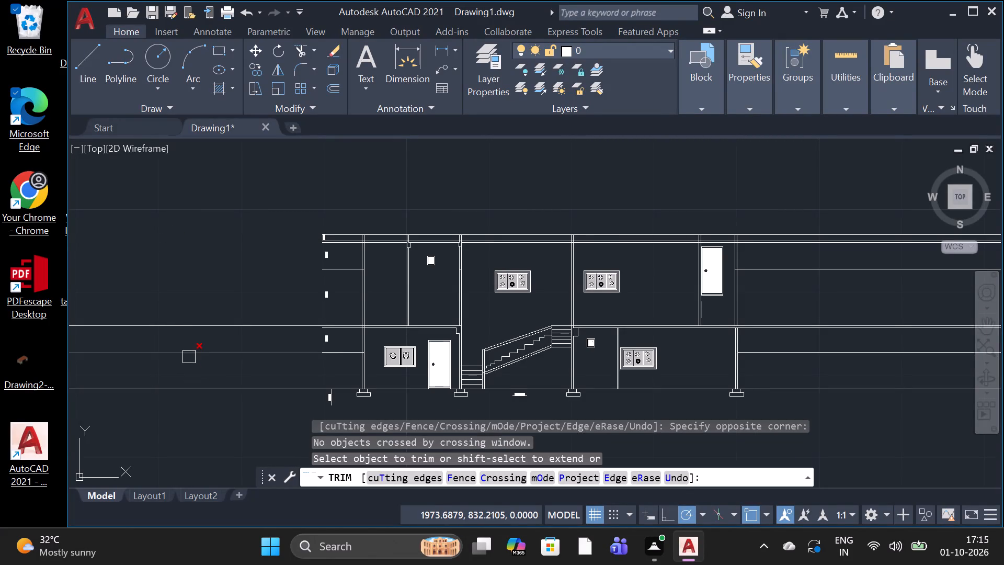
left_click(189, 356)
left_click(188, 330)
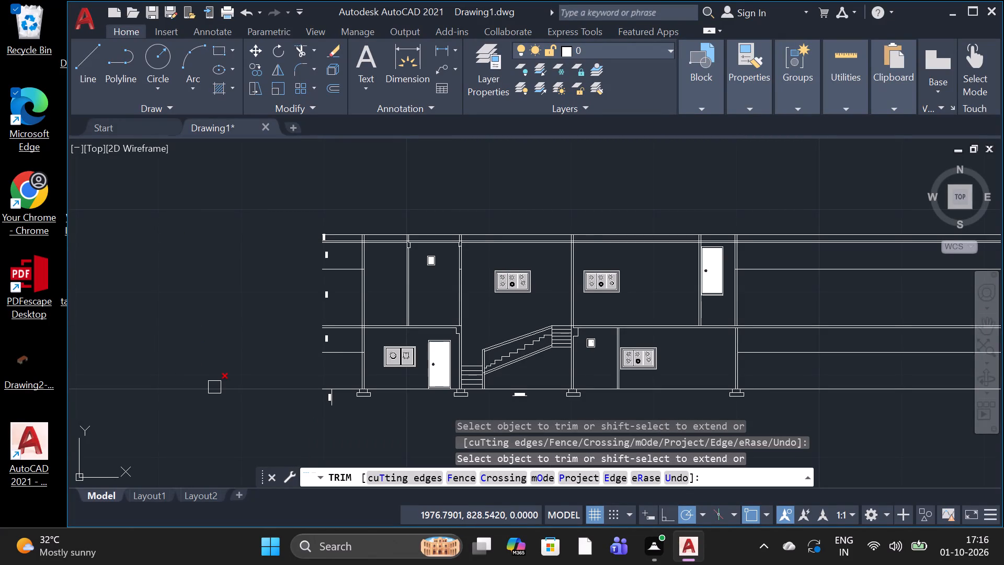
key("space")
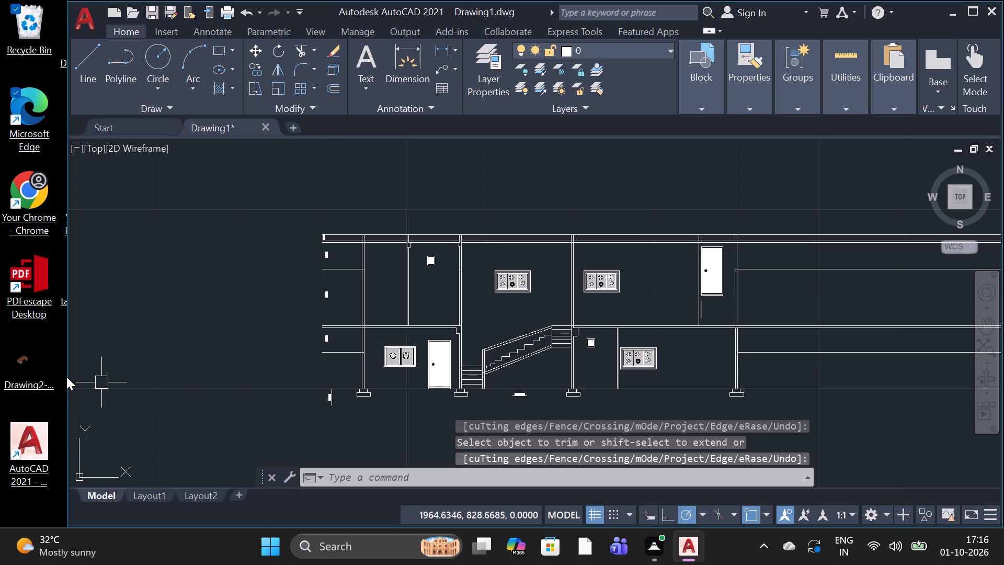
Add multiline text of height 0.20 just left of the 1.00M label at roof level, beginning with PRA.
scroll(329, 412, "up", 3)
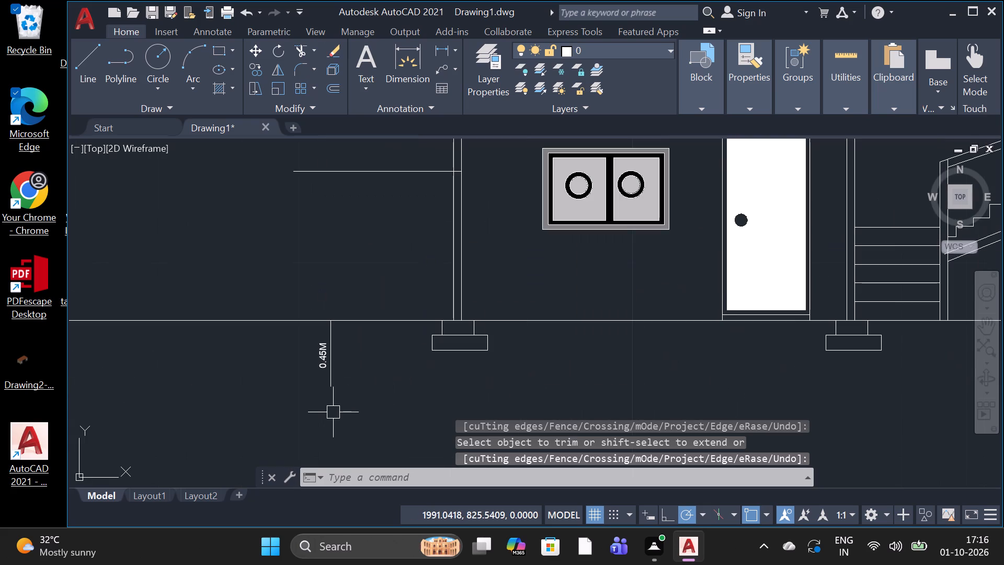
scroll(333, 412, "down", 3)
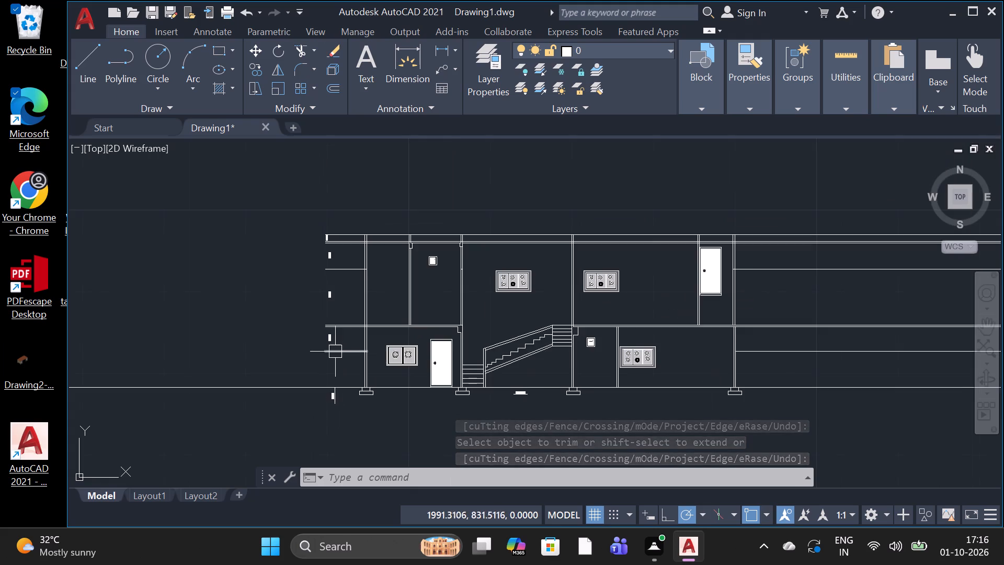
scroll(334, 343, "up", 3)
scroll(341, 324, "down", 2)
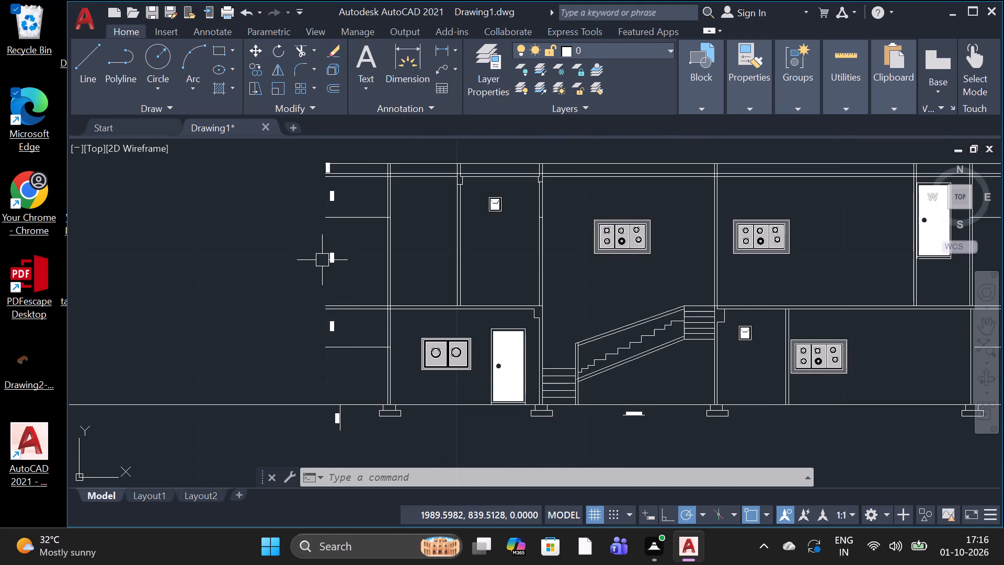
scroll(322, 259, "up", 1)
scroll(327, 262, "down", 2)
scroll(300, 204, "up", 3)
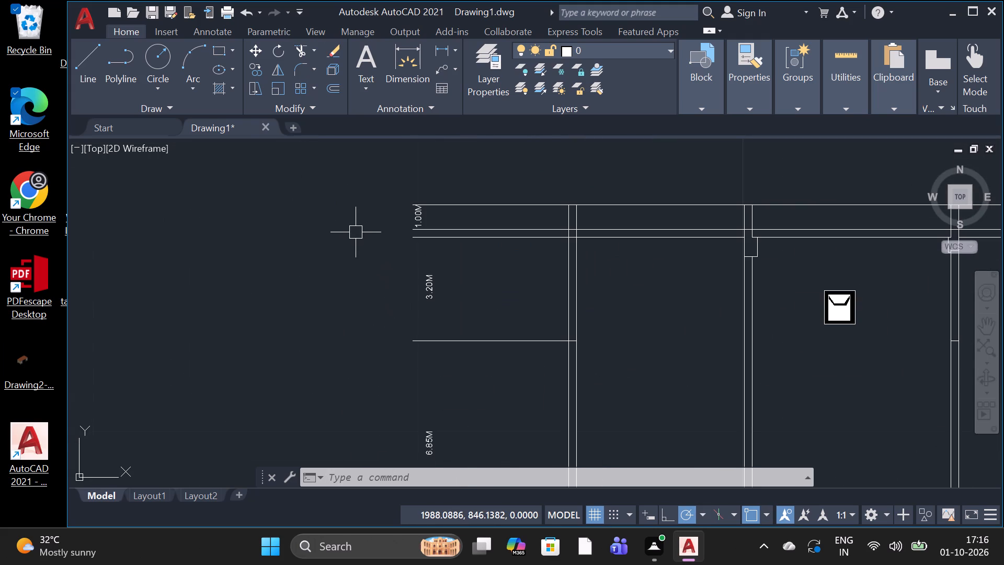
scroll(356, 232, "up", 1)
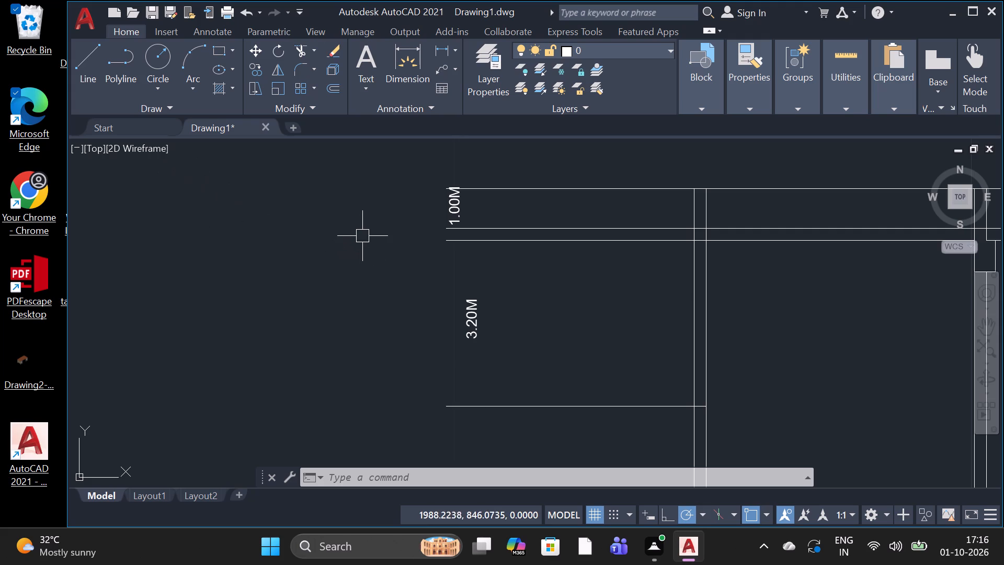
type("T")
key("space")
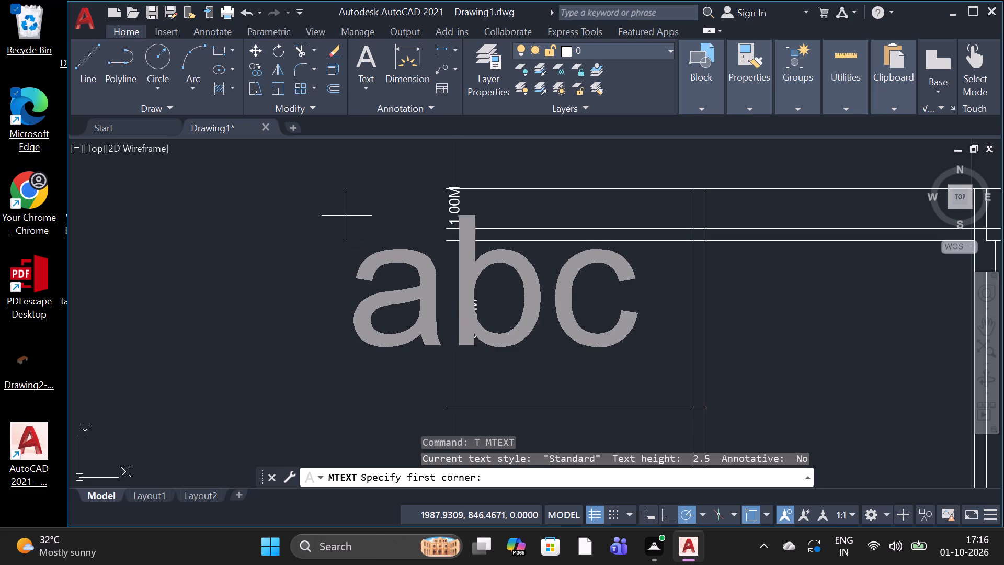
left_click(306, 201)
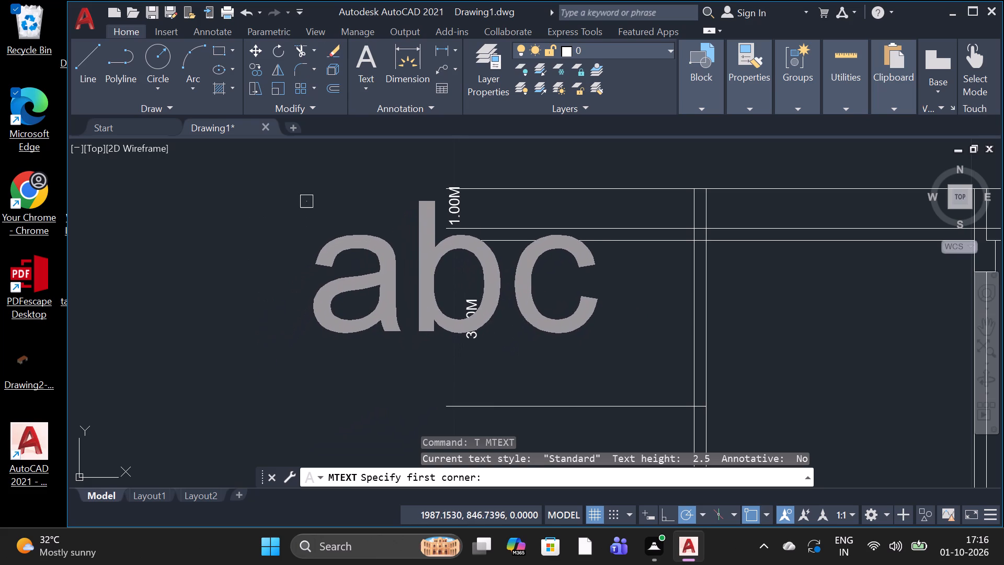
left_click(396, 232)
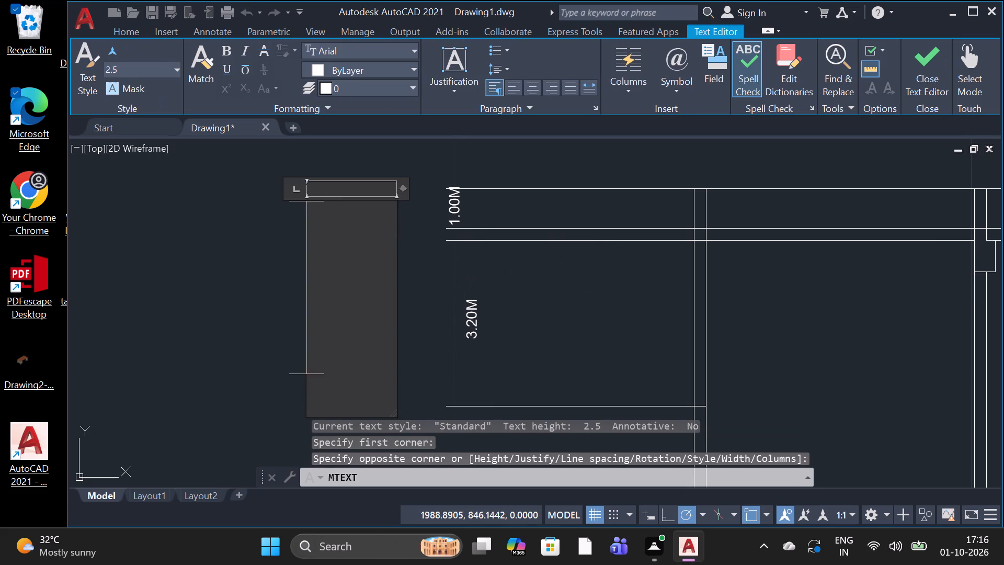
left_click(151, 71)
key("BackSpace")
key("BackSpace")
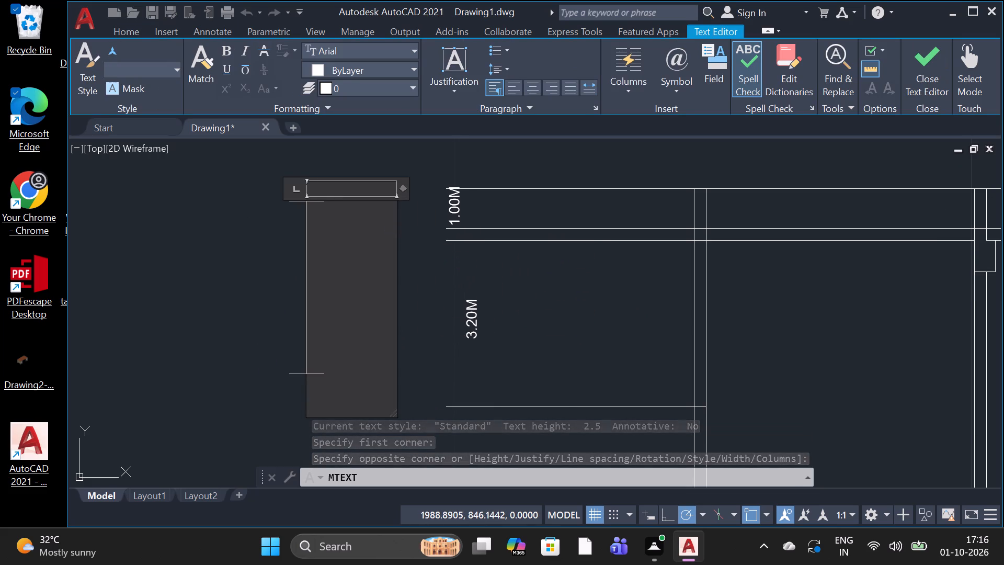
type("0.20")
key("Return")
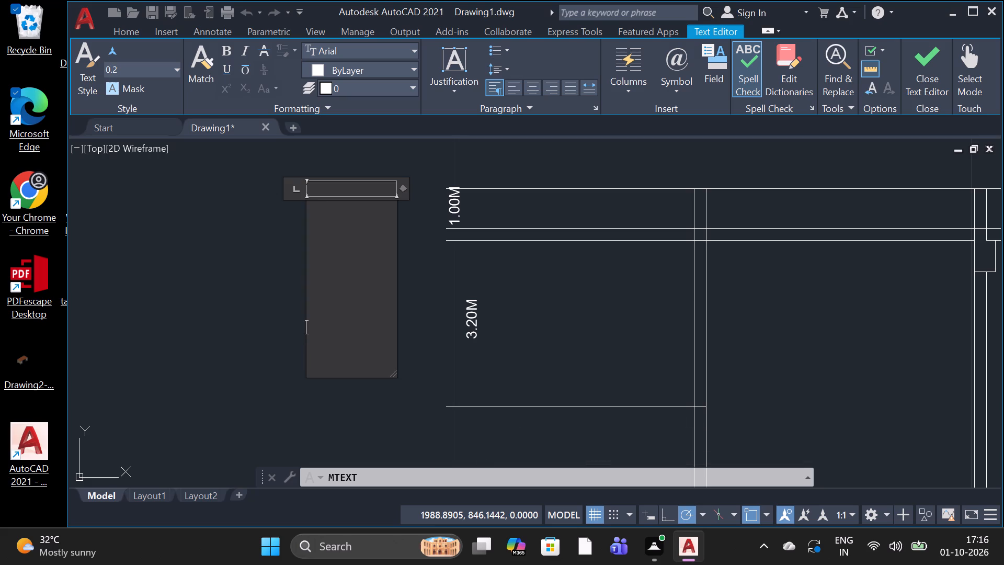
key("Return")
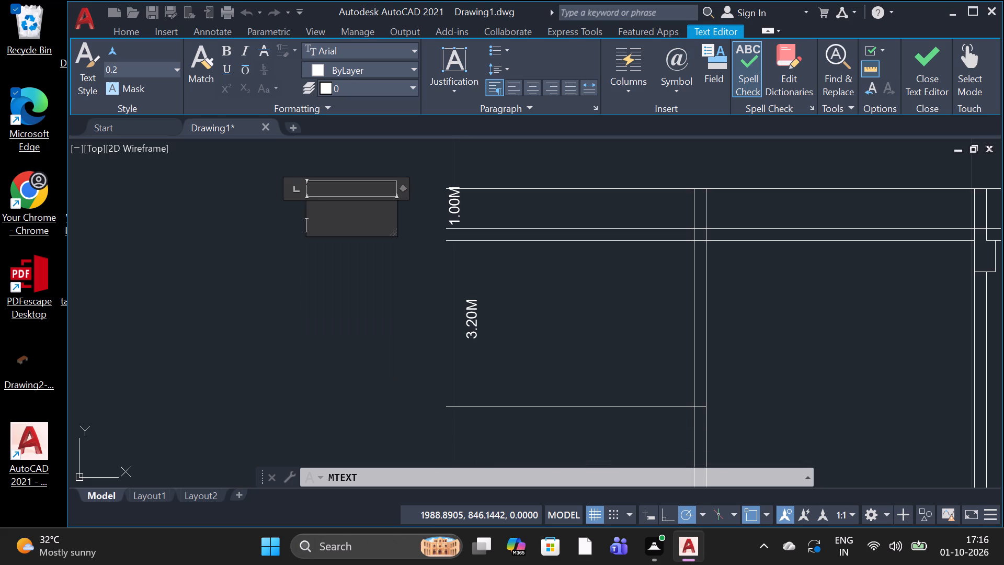
type("PRA")
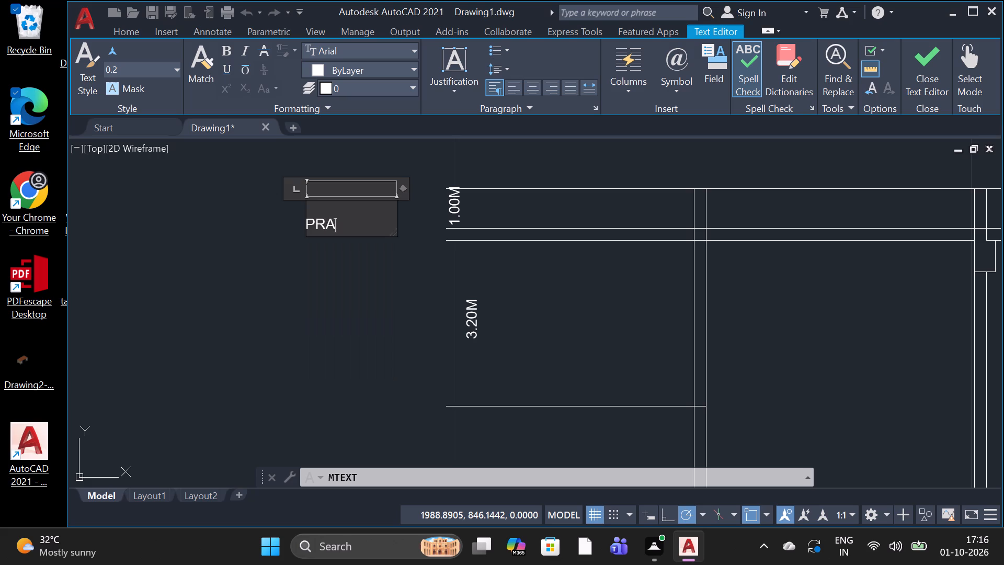
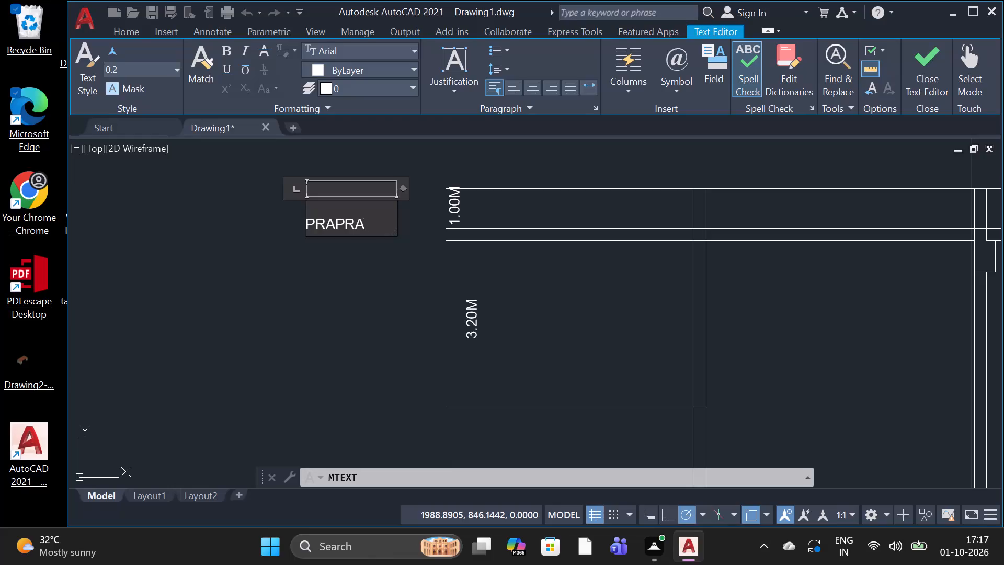
Correct the mistyped text in the open multiline label so that it reads PARAPET WALL.
key("BackSpace")
key("BackSpace")
key("BackSpace")
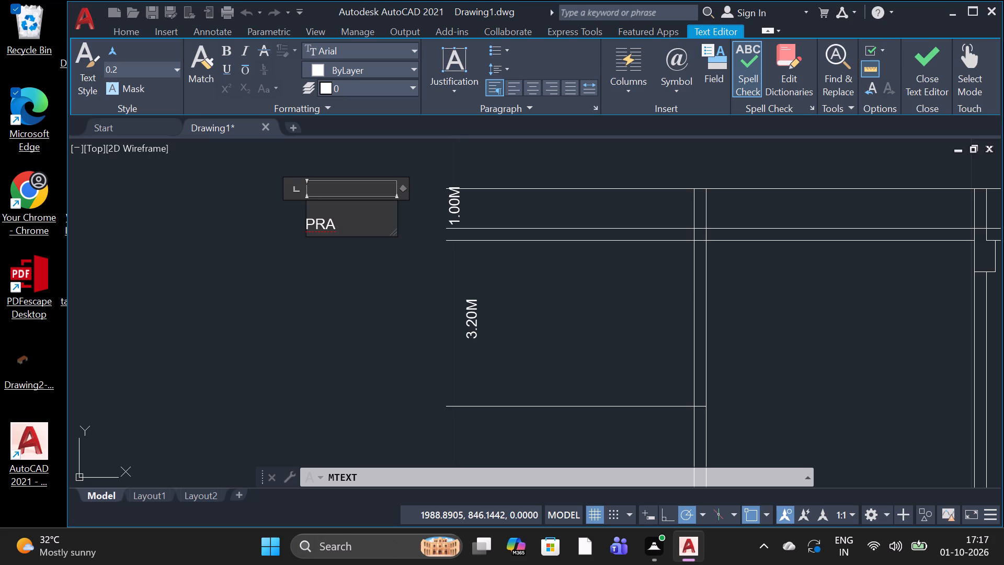
key("BackSpace")
key("BackSpace")
key("a")
type("RA")
type("PET")
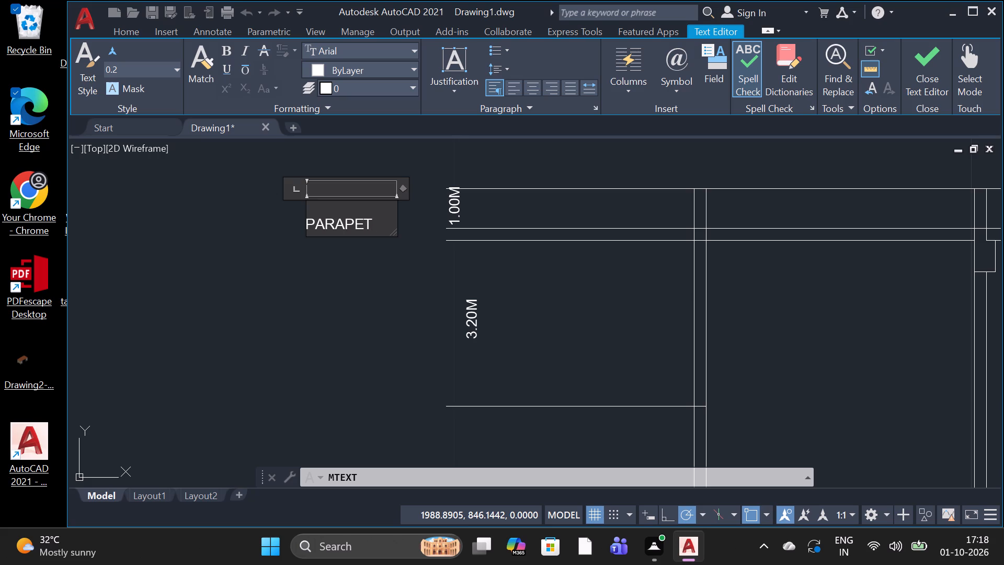
key("space")
type("WALL")
key("Return")
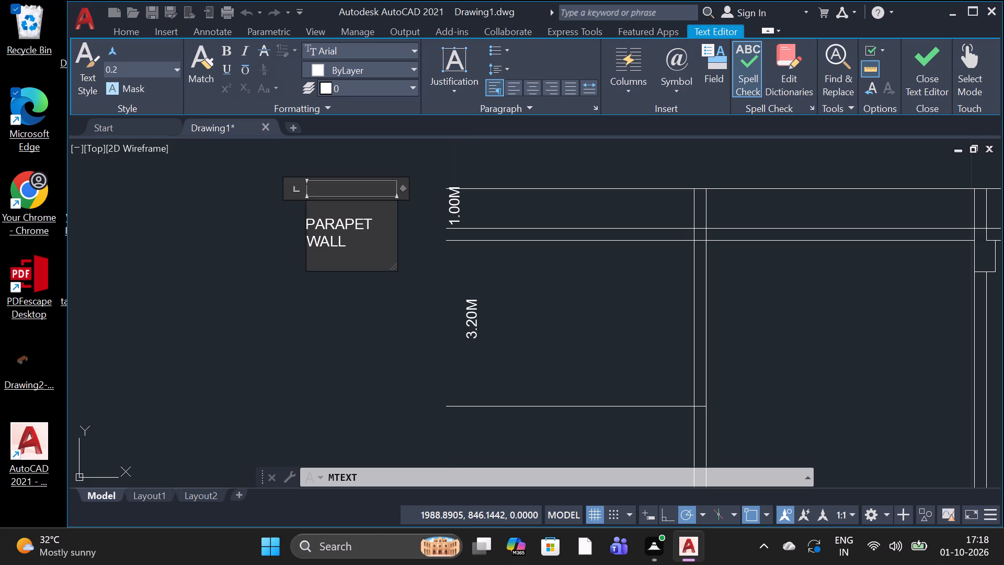
key("Return")
key("Return")
key("Return")
key("BackSpace")
key("BackSpace")
key("BackSpace")
key("BackSpace")
key("BackSpace")
key("BackSpace")
key("BackSpace")
key("BackSpace")
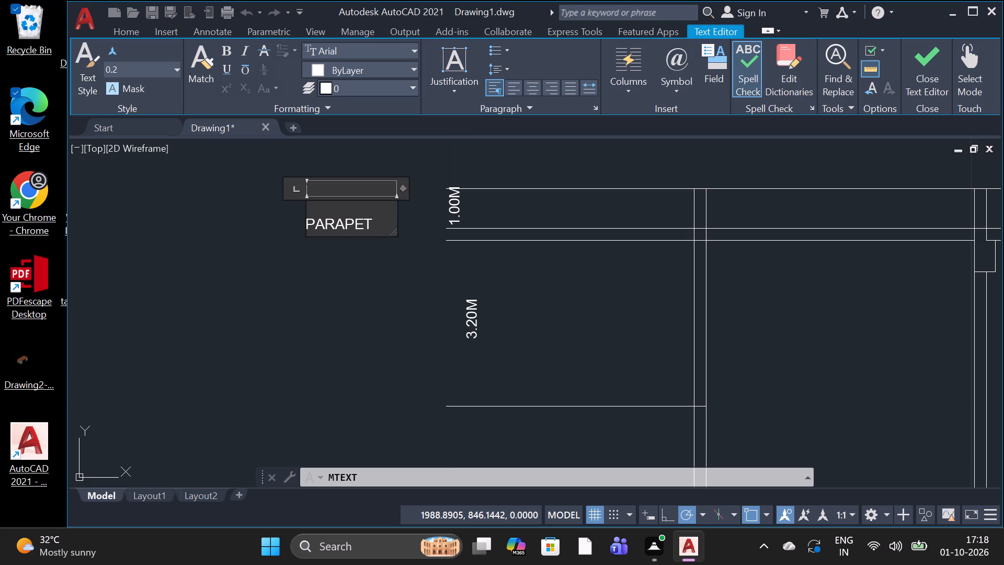
key("w")
type("ALL")
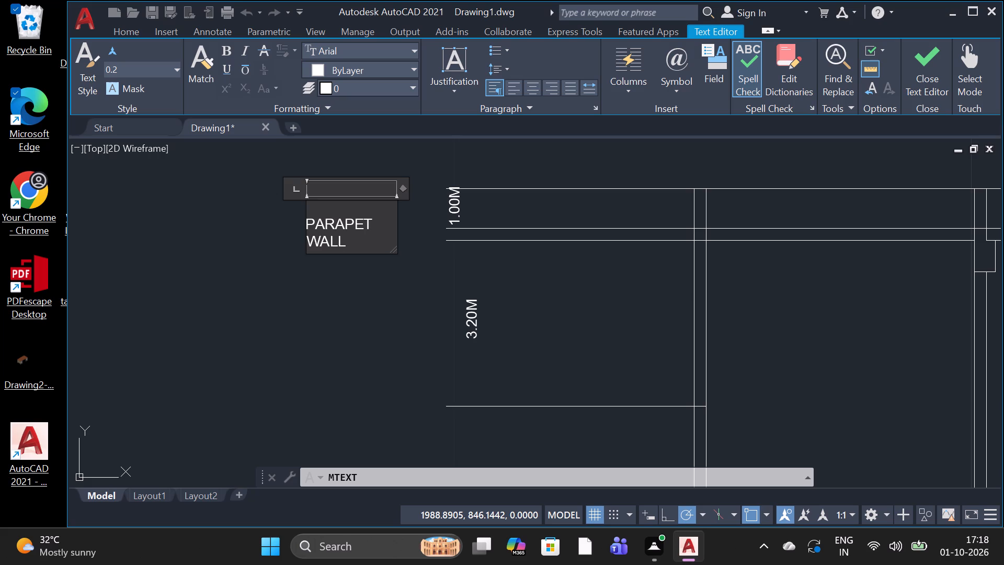
Add the level +6.85M after PARAPET WALL in the label.
key("space")
key("equal")
key("BackSpace")
key("shift+plus")
key("6")
key("period")
type("85")
key("m")
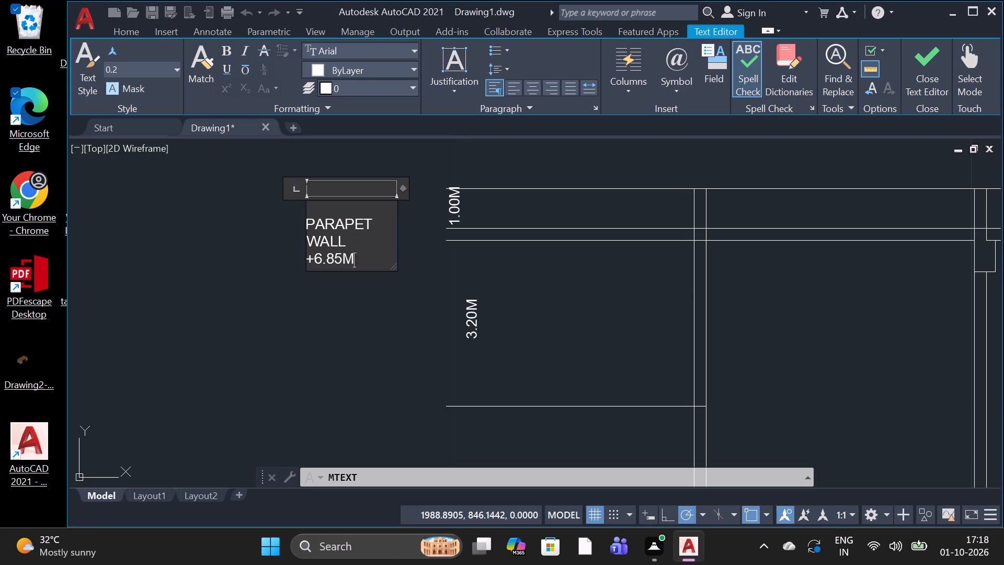
Add TERRACE FLOOR LVL after +6.85M and finish the multiline label.
key("space")
type("TE")
type("RR")
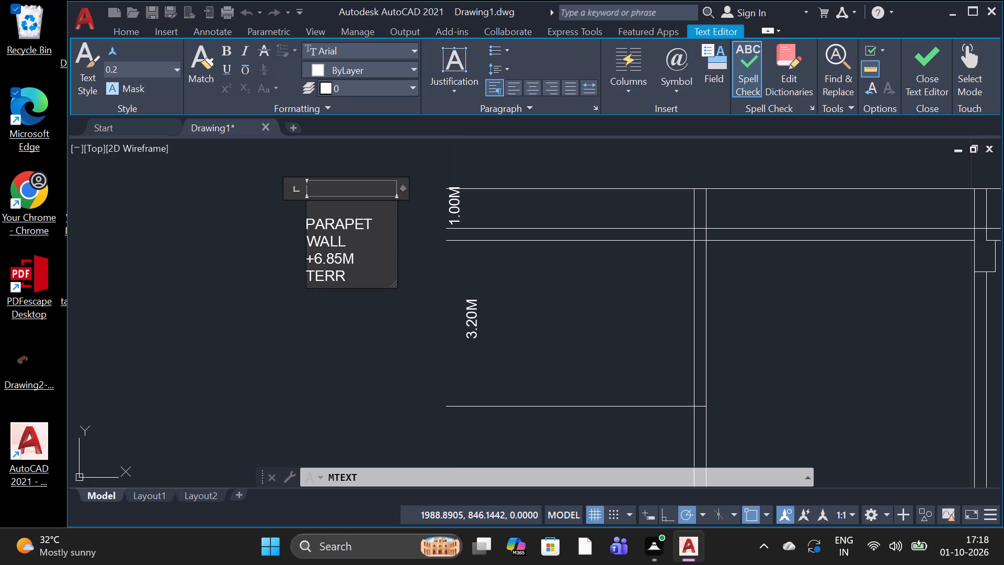
key("a")
type("CE")
key("space")
type("FL")
type("OO")
key("r")
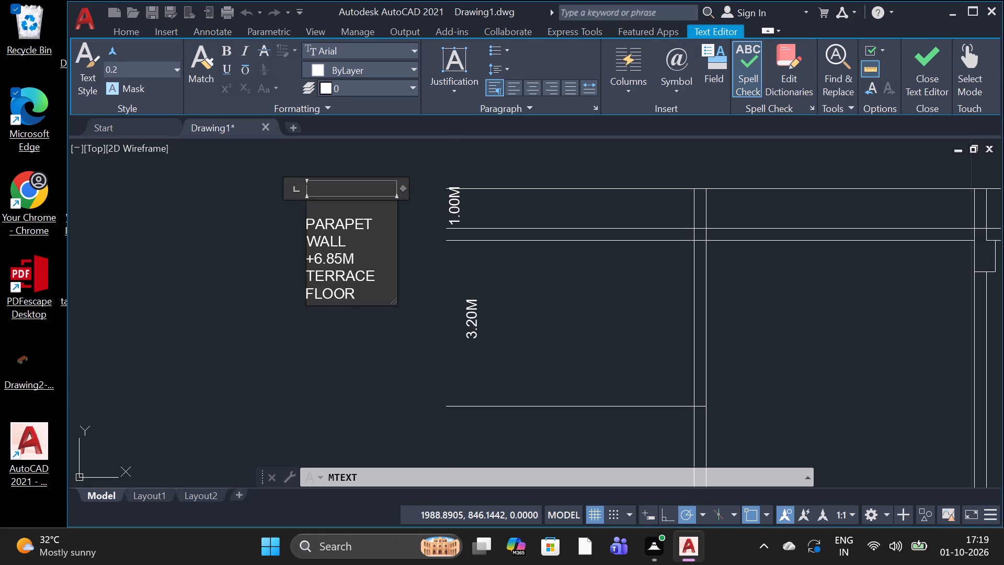
key("space")
key("l")
type("VL")
key("space")
left_click(269, 327)
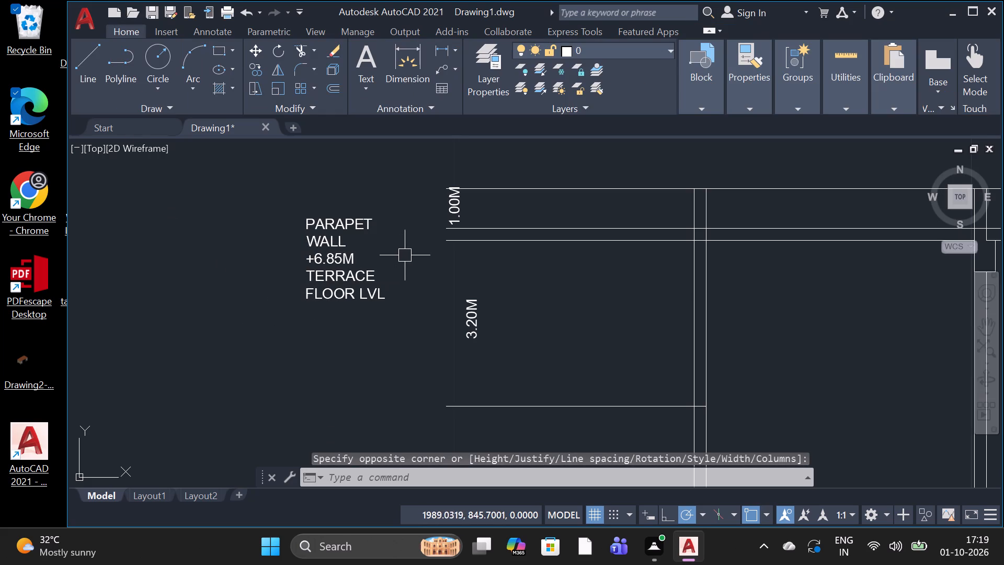
Move the parapet wall and terrace level label next to the 1.00M text, beside the ends of the roof lines.
left_click(356, 277)
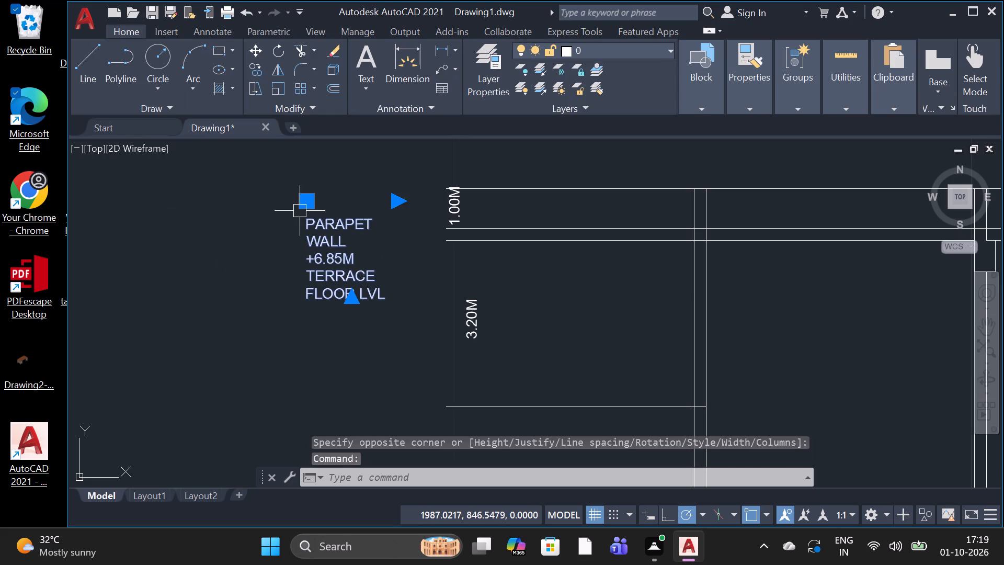
left_click(300, 209)
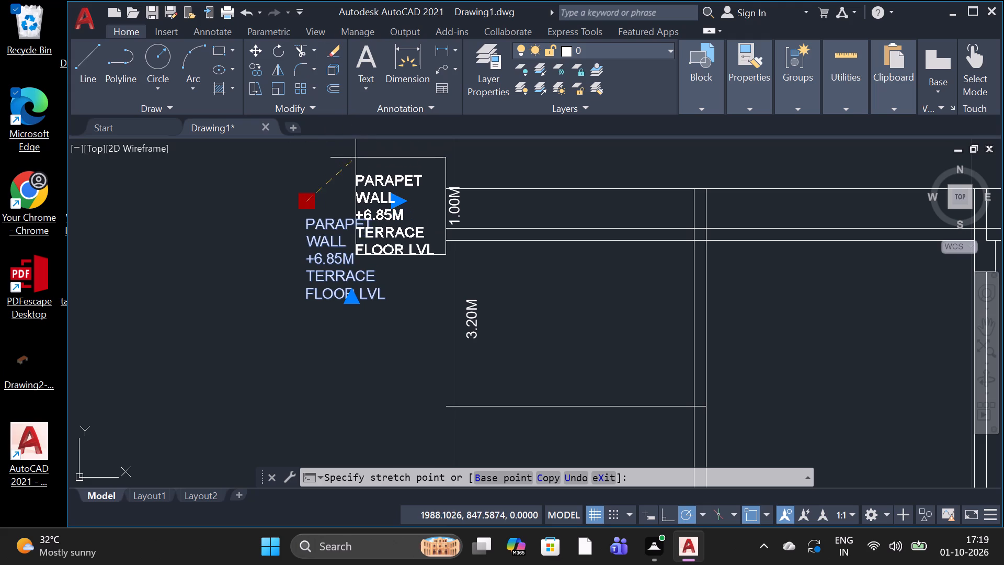
left_click(353, 128)
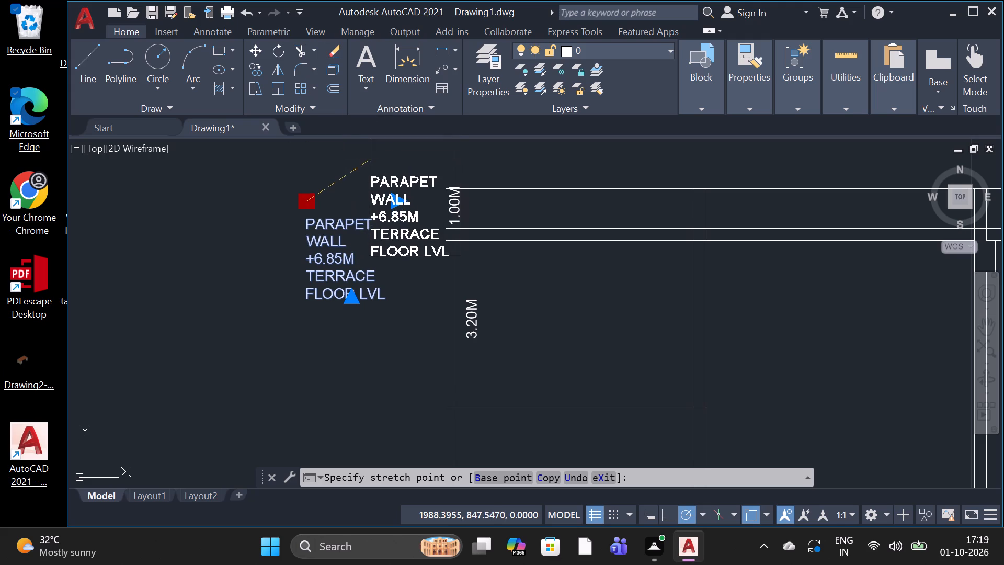
left_click(369, 135)
left_click(366, 169)
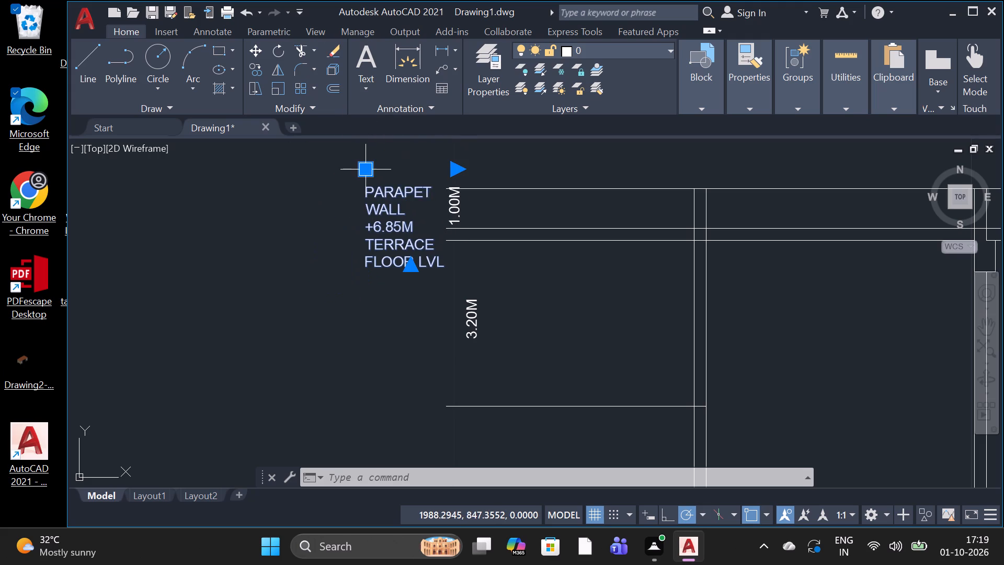
Place a multiline text box at the end of the horizontal line below the 3.20M text, with text height 0.20.
key("space")
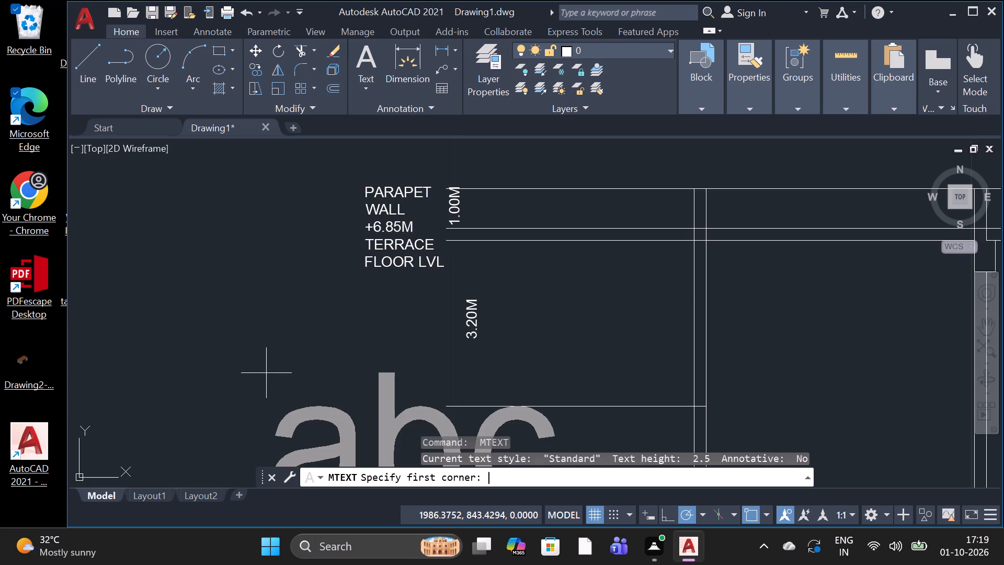
scroll(111, 331, "down", 3)
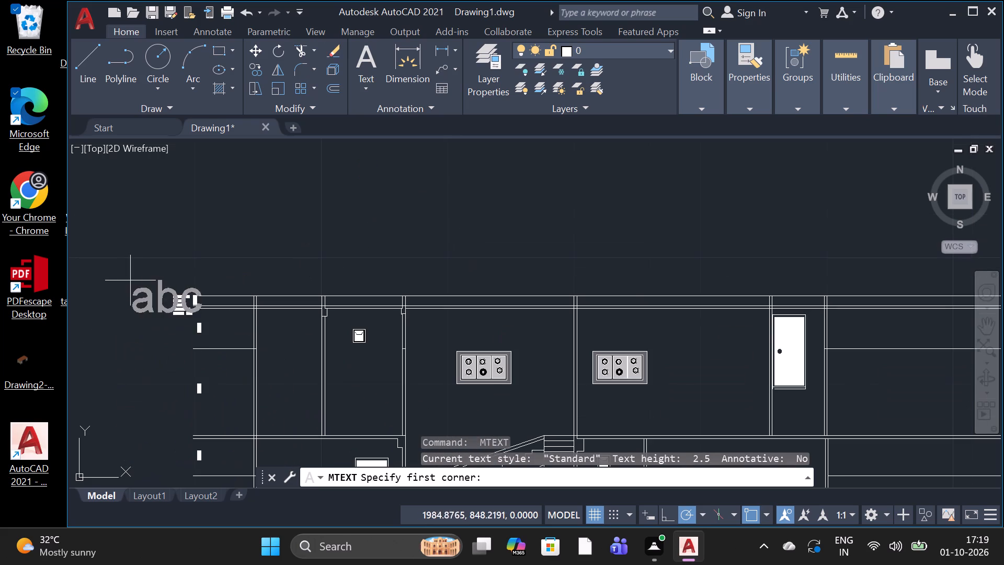
scroll(175, 356, "up", 3)
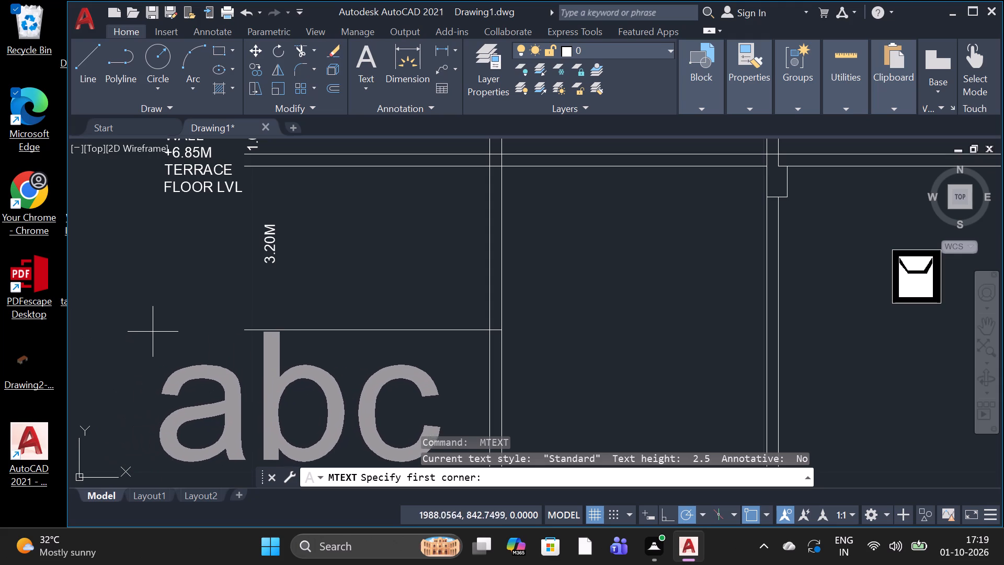
left_click(185, 322)
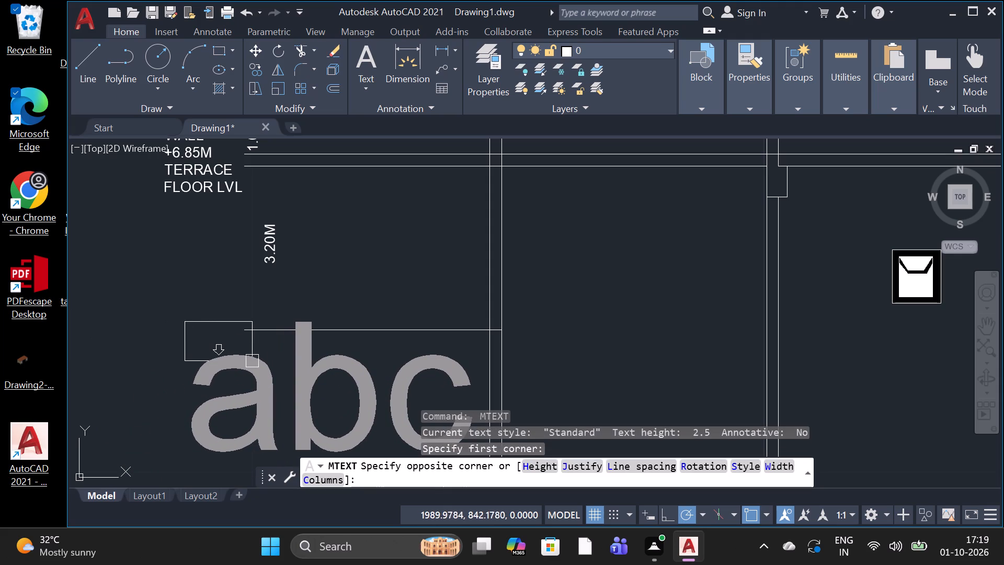
left_click(253, 361)
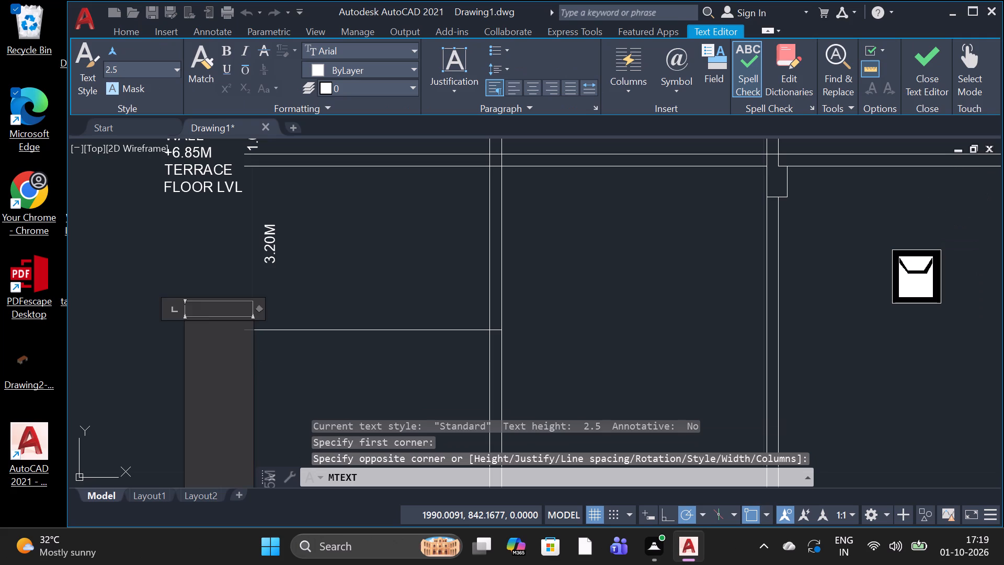
left_click(122, 64)
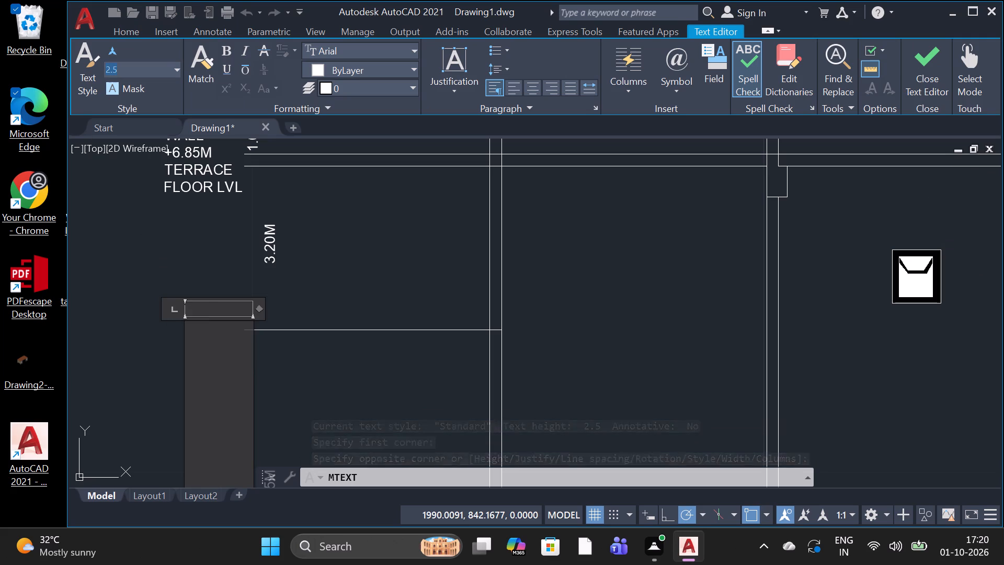
key("BackSpace")
key("BackSpace")
key("BackSpace")
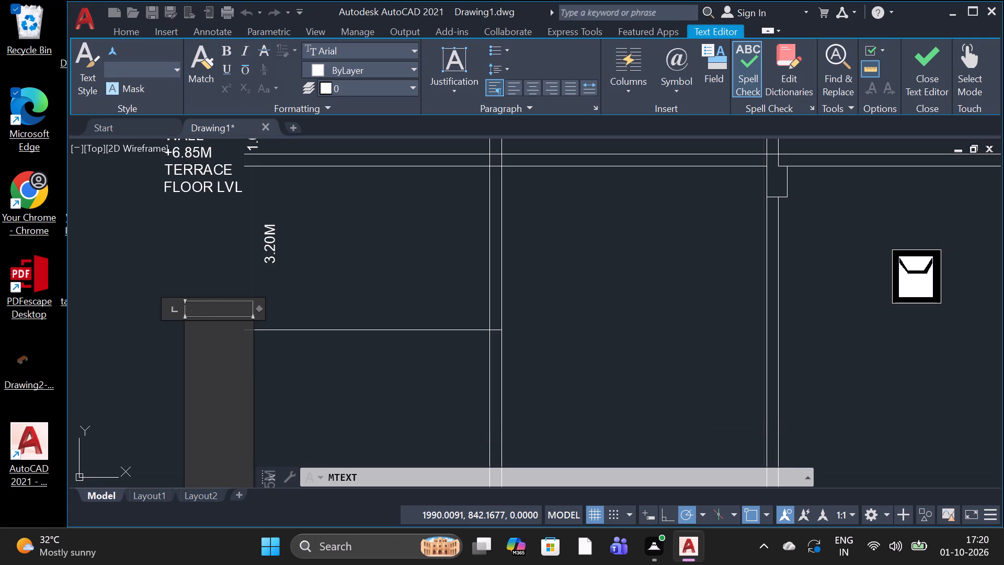
key("0")
type(".20")
key("Return")
key("Return")
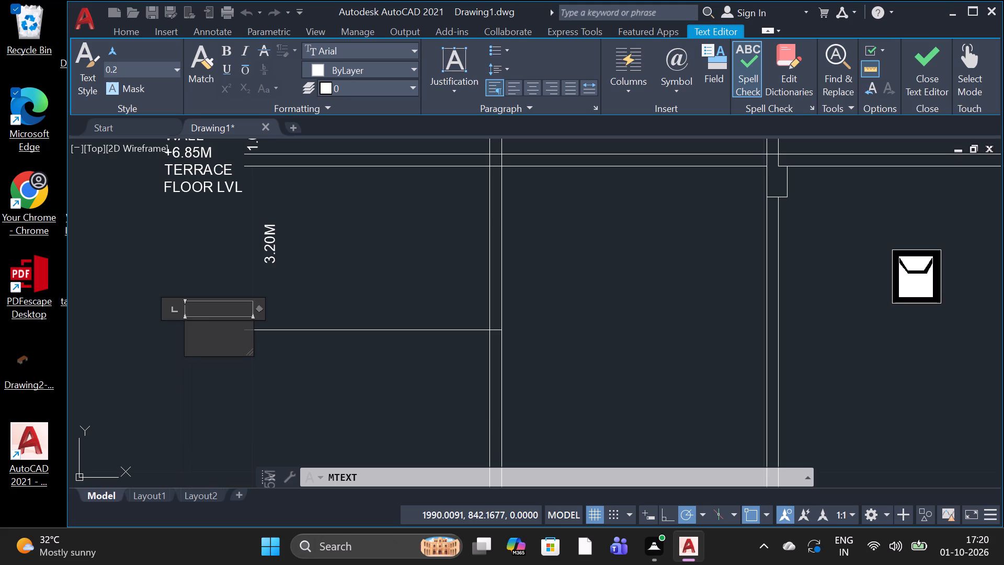
key("Return")
Enter BRICK WALL in the open text box and finish the multiline label.
type("BI")
key("BackSpace")
key("r")
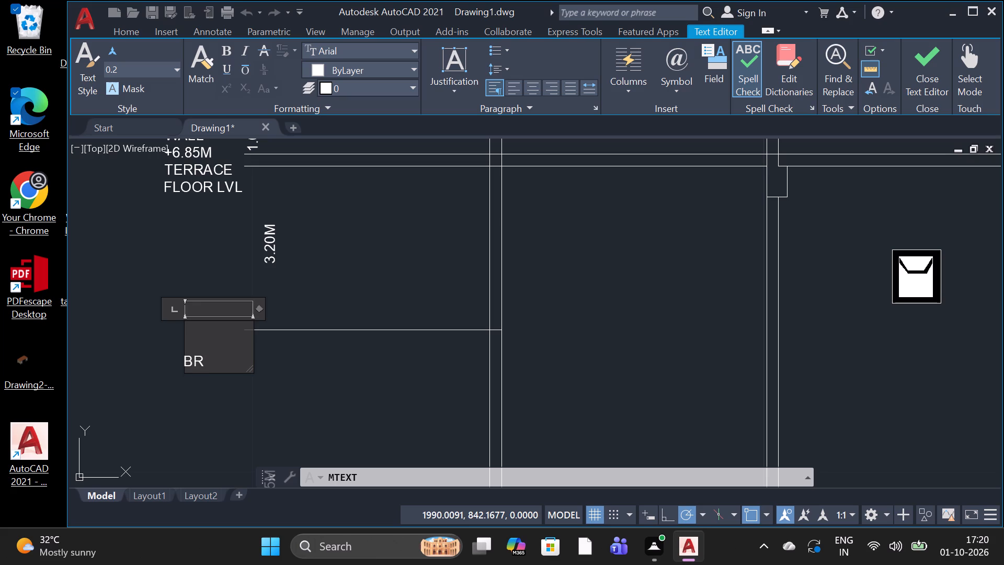
type("ICK")
key("space")
type("WA")
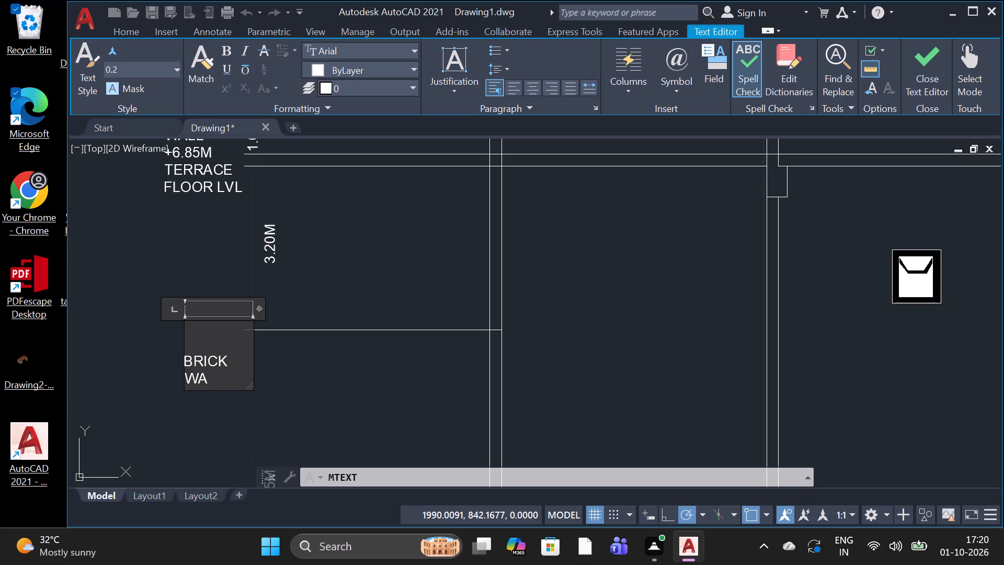
type("LL")
key("space")
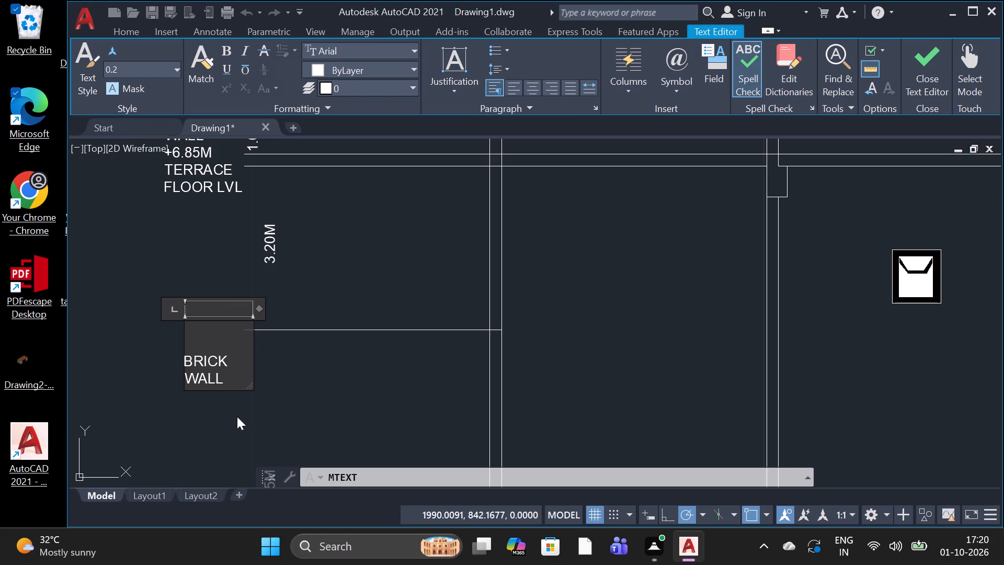
left_click(234, 416)
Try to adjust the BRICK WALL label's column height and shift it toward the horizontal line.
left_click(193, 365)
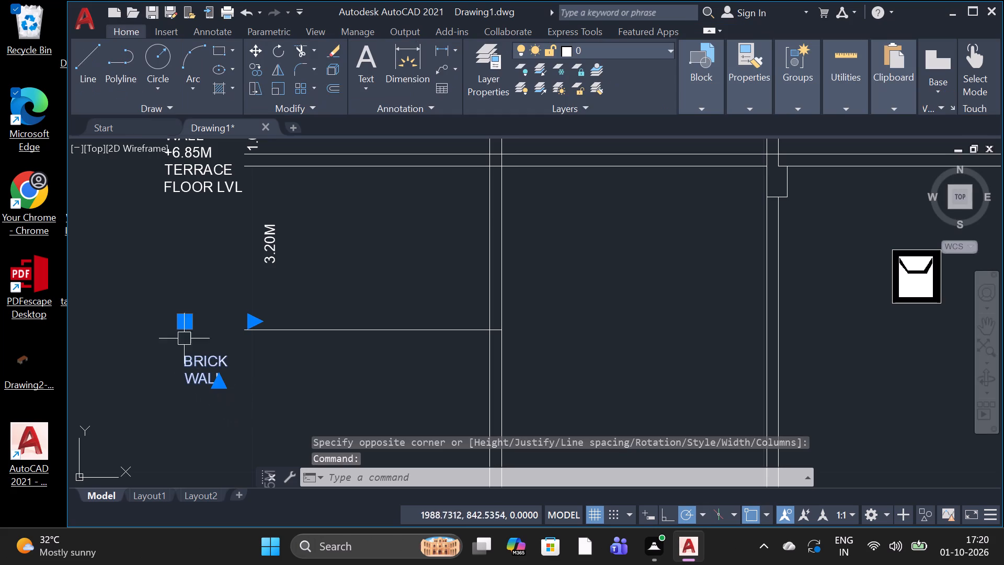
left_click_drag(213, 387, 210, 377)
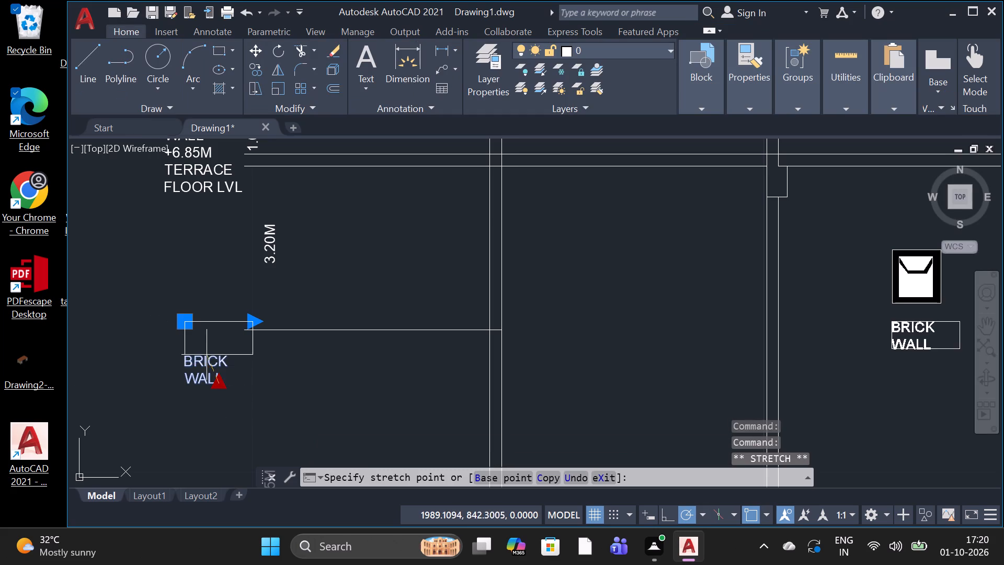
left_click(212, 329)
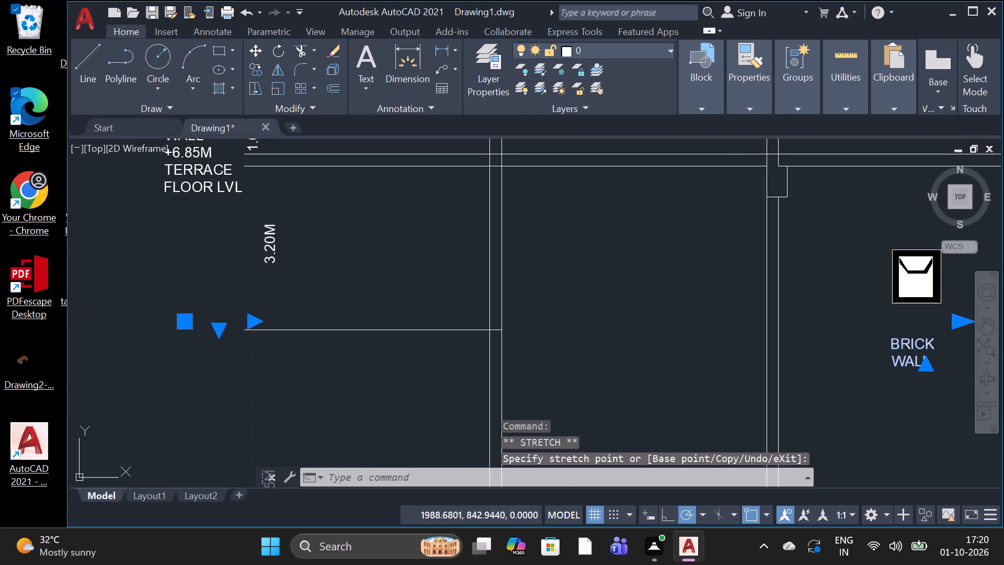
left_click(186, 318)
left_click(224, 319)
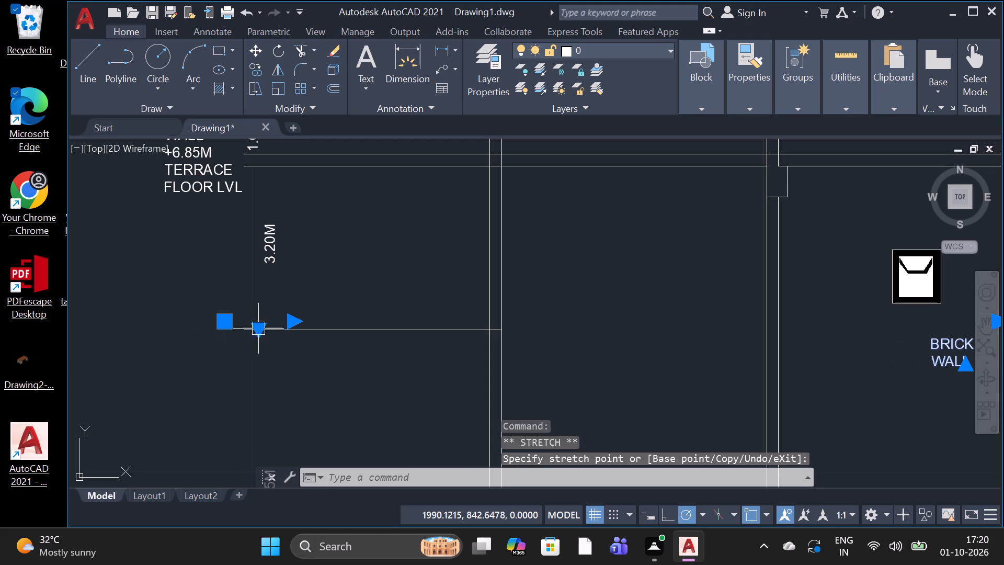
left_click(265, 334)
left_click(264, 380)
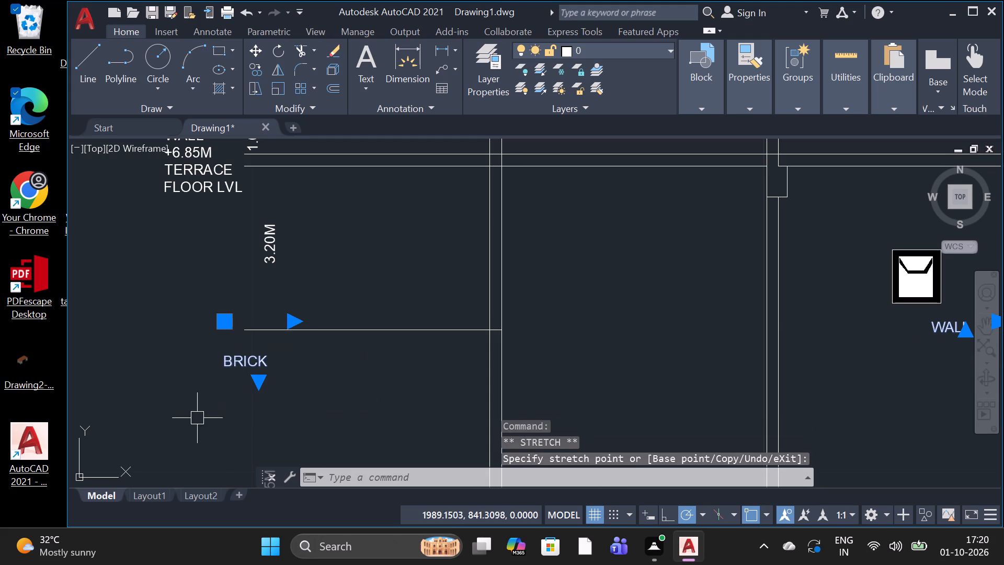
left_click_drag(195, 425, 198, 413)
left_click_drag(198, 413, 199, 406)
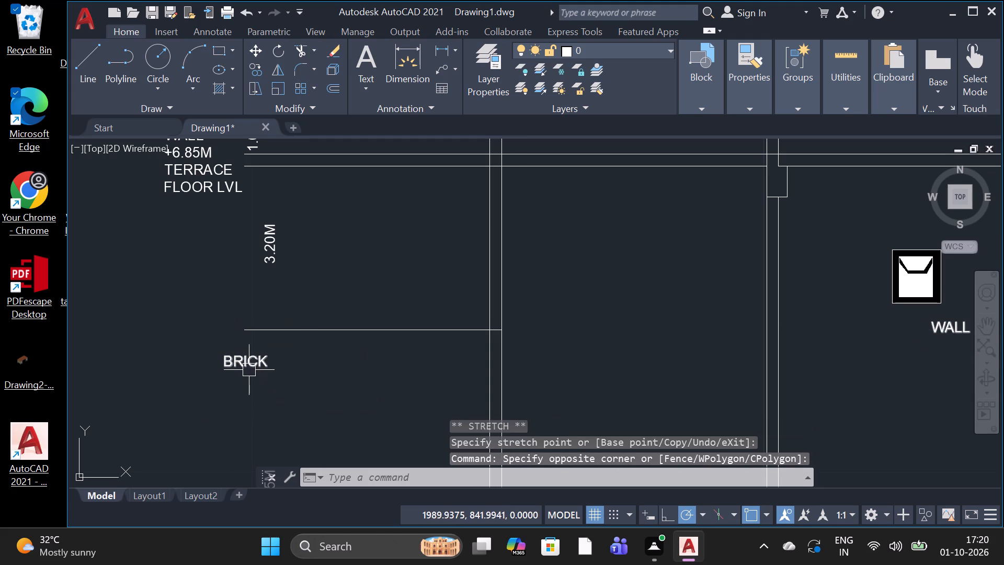
Move the BRICK WALL label beside the end of the horizontal line and lengthen its column to stack both words.
left_click(249, 370)
left_click(227, 322)
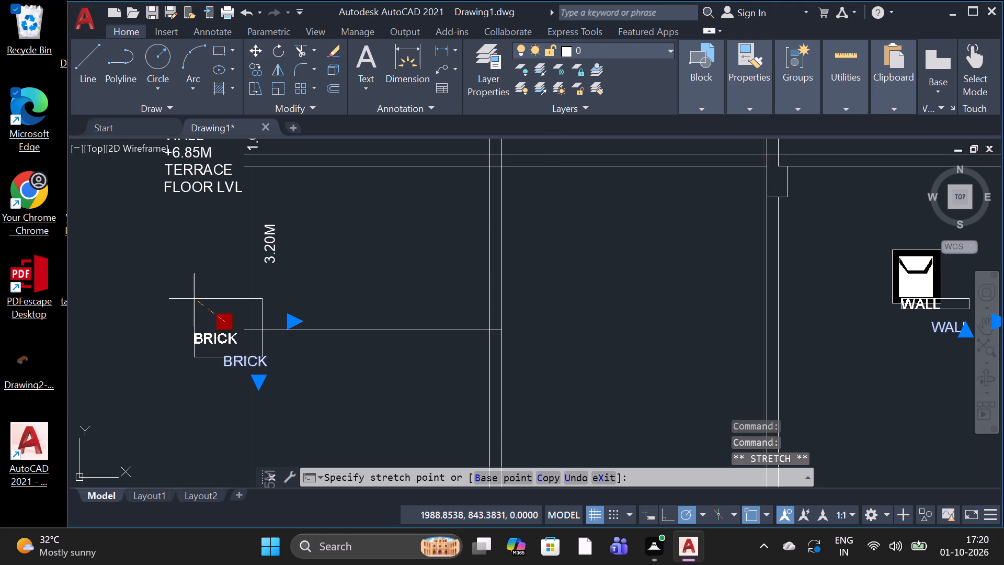
left_click(193, 289)
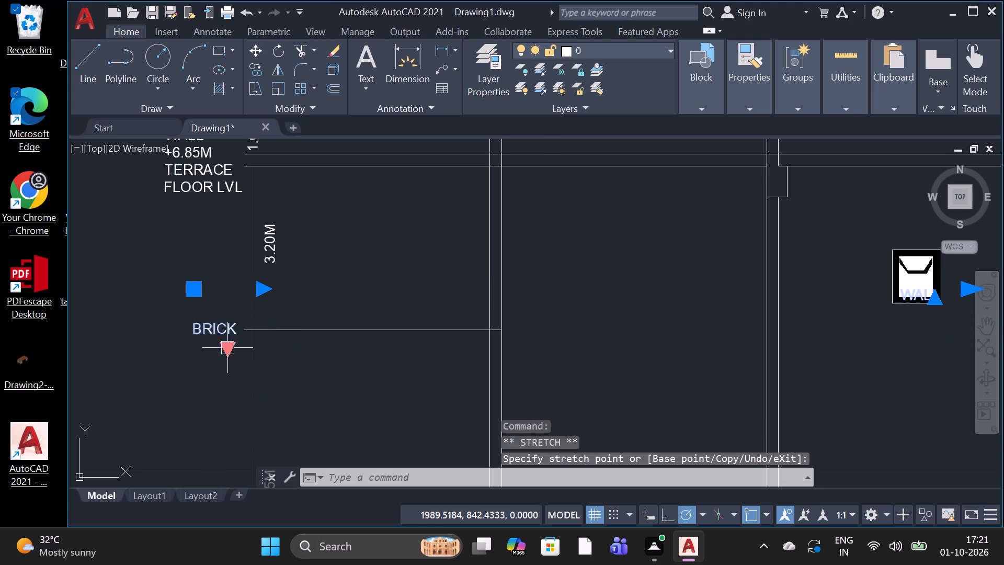
left_click(220, 350)
left_click(242, 365)
left_click_drag(169, 405, 169, 402)
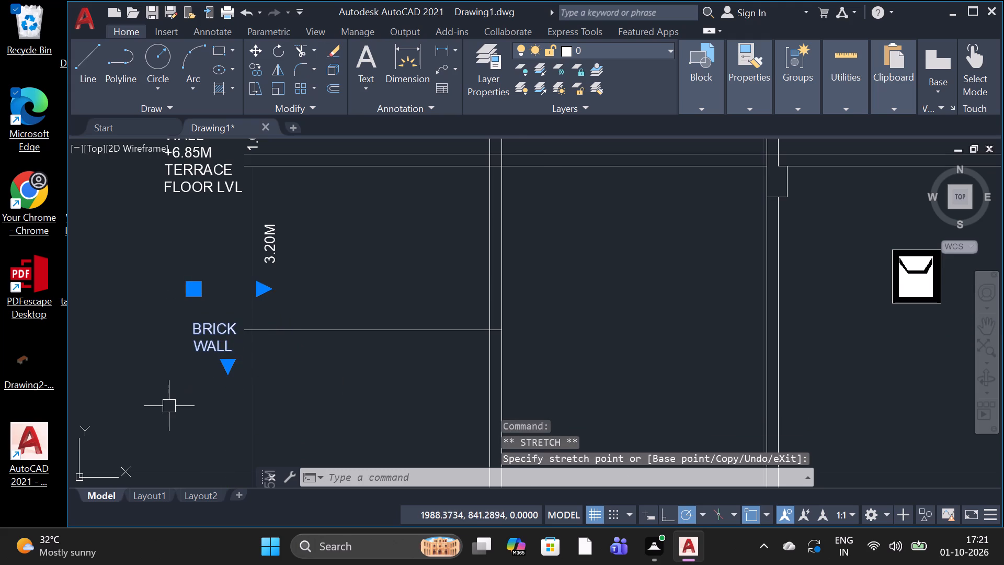
left_click_drag(169, 402, 169, 400)
left_click(169, 400)
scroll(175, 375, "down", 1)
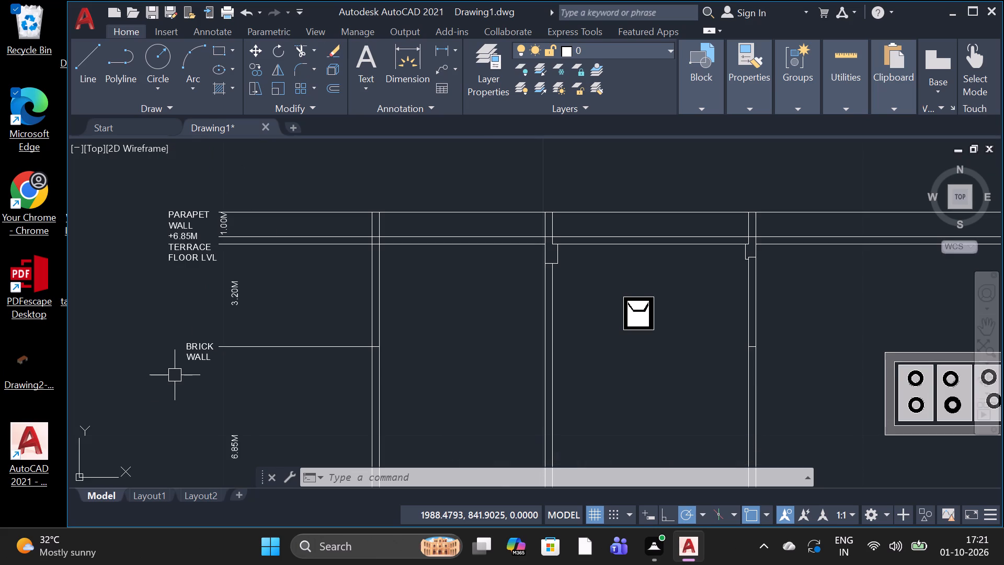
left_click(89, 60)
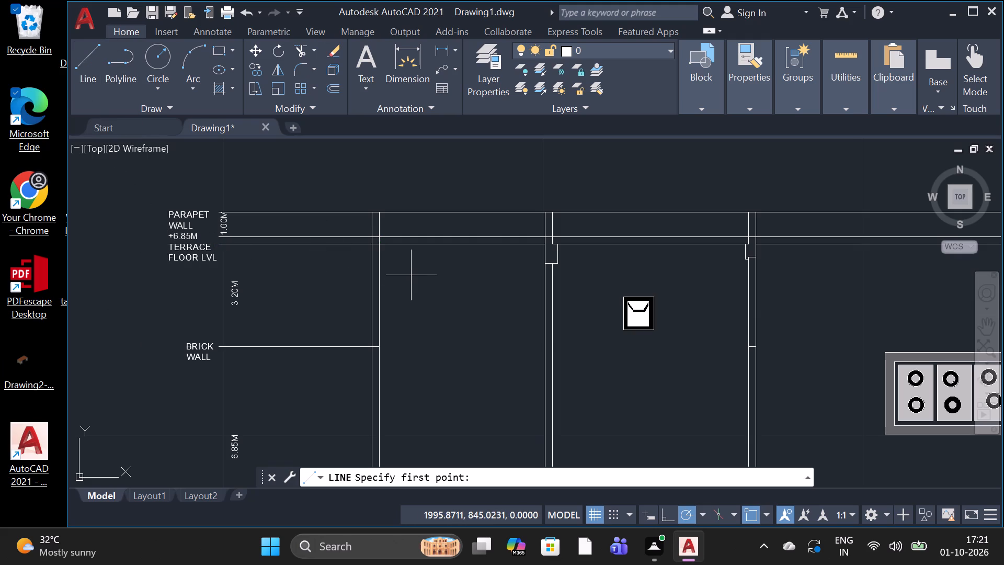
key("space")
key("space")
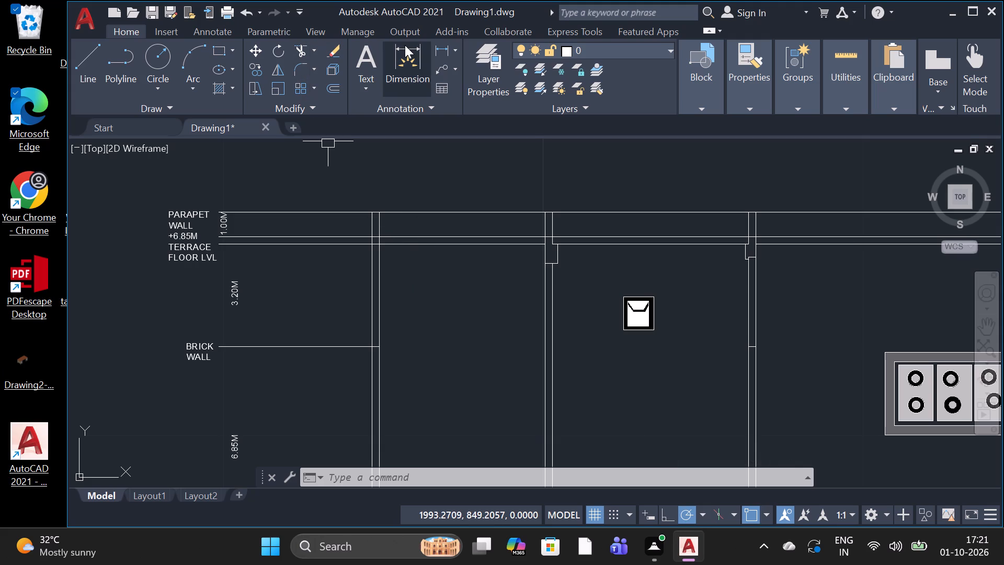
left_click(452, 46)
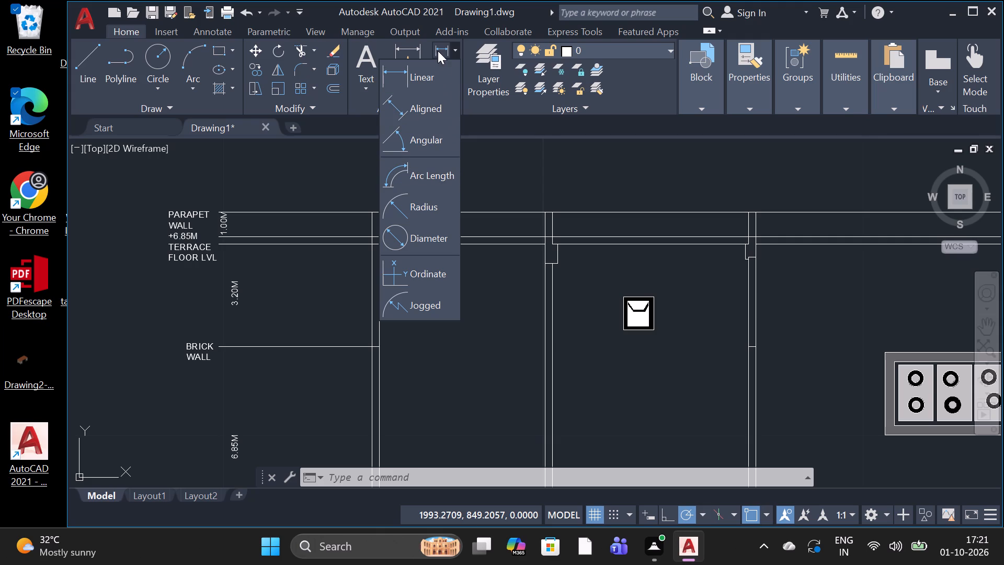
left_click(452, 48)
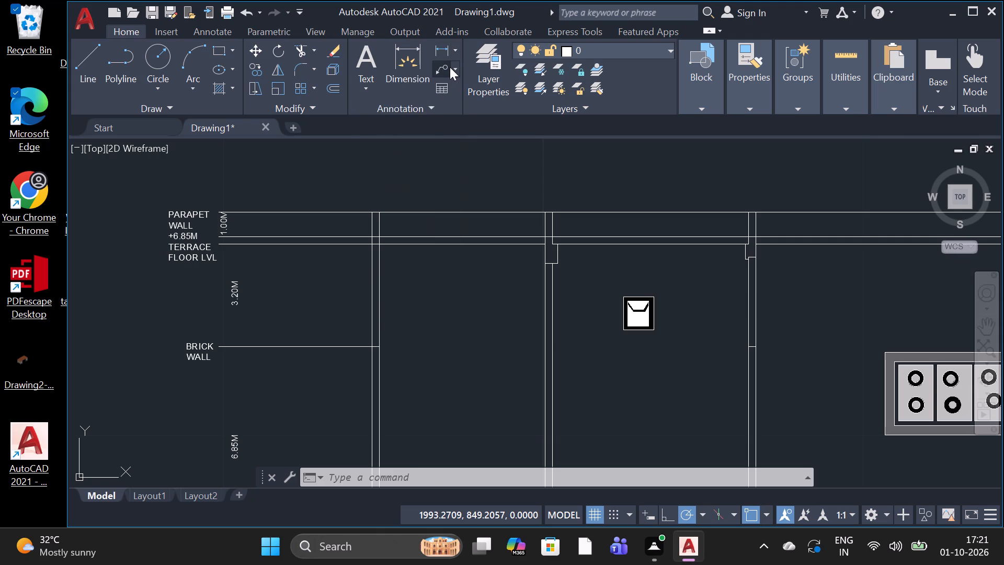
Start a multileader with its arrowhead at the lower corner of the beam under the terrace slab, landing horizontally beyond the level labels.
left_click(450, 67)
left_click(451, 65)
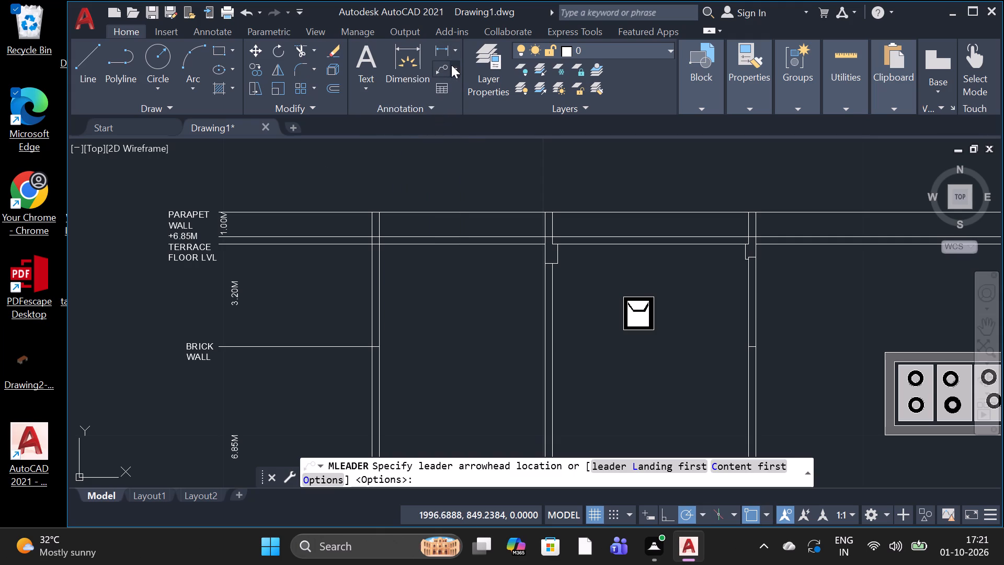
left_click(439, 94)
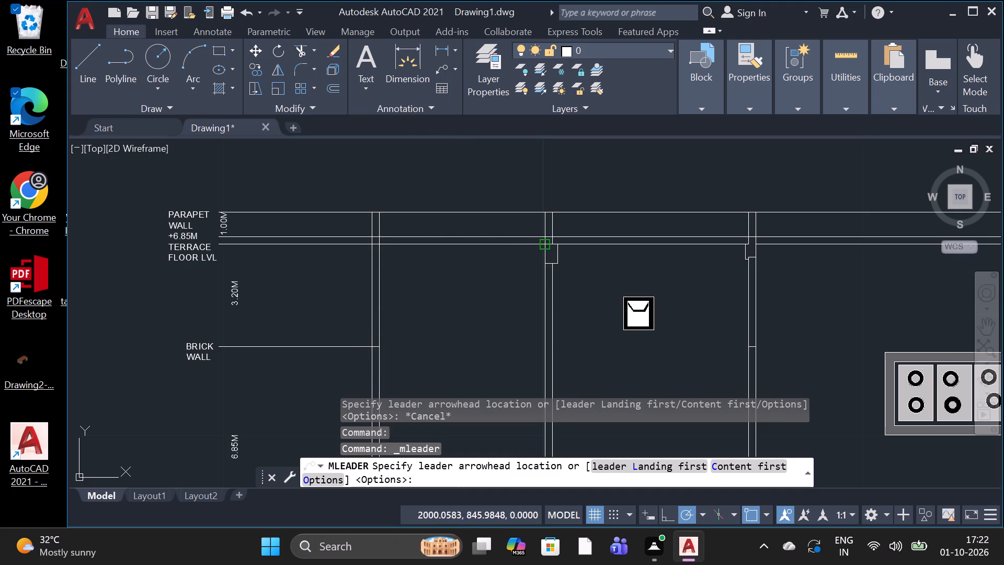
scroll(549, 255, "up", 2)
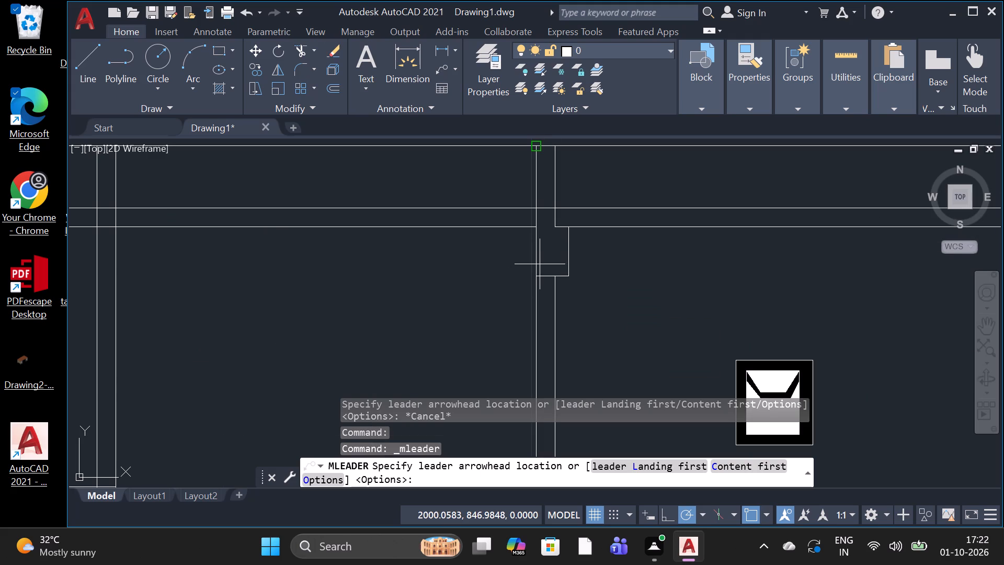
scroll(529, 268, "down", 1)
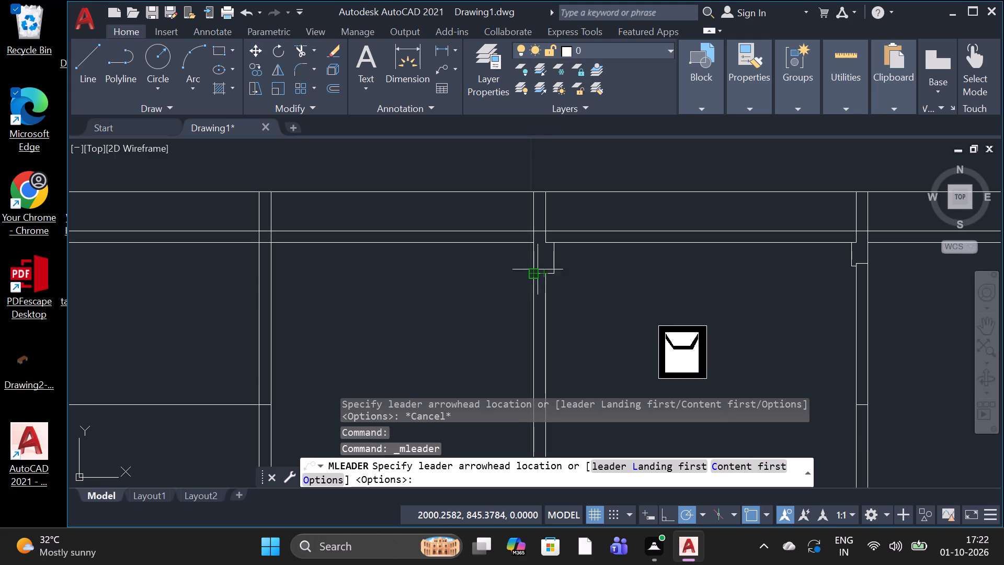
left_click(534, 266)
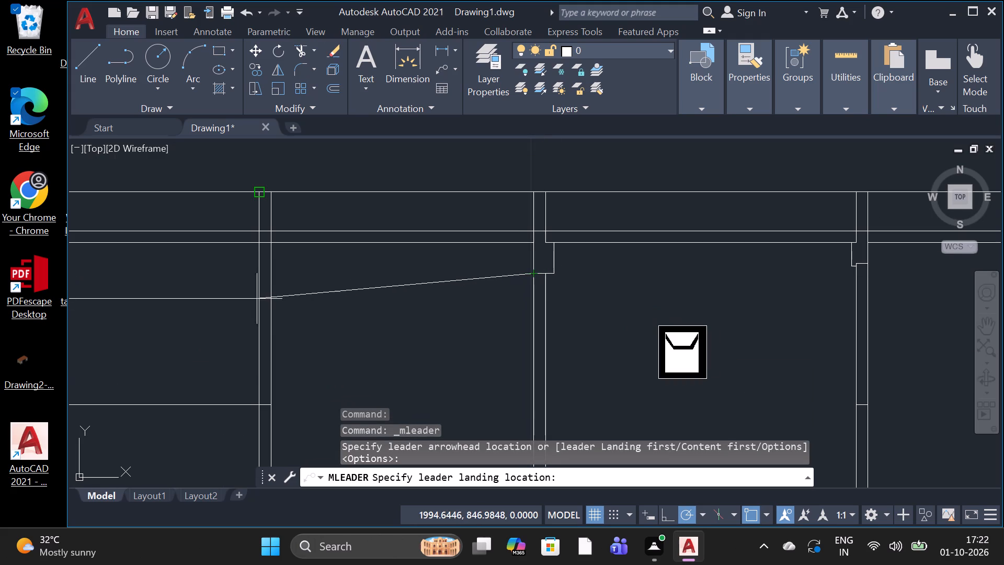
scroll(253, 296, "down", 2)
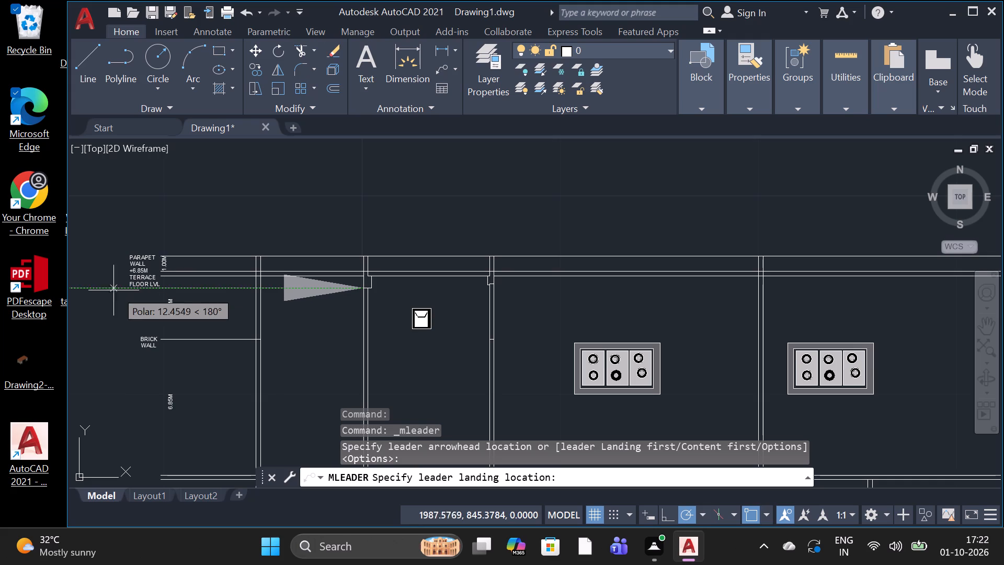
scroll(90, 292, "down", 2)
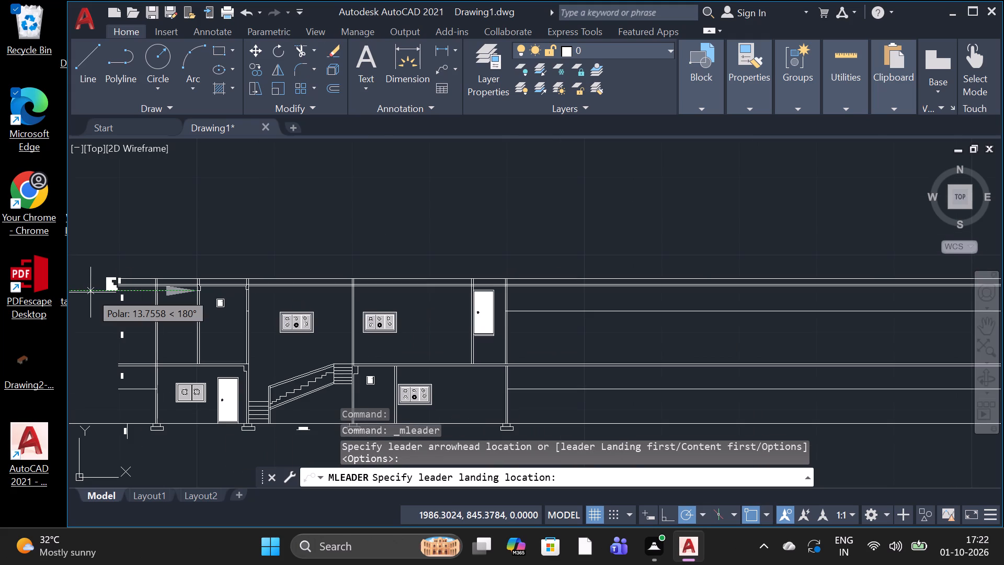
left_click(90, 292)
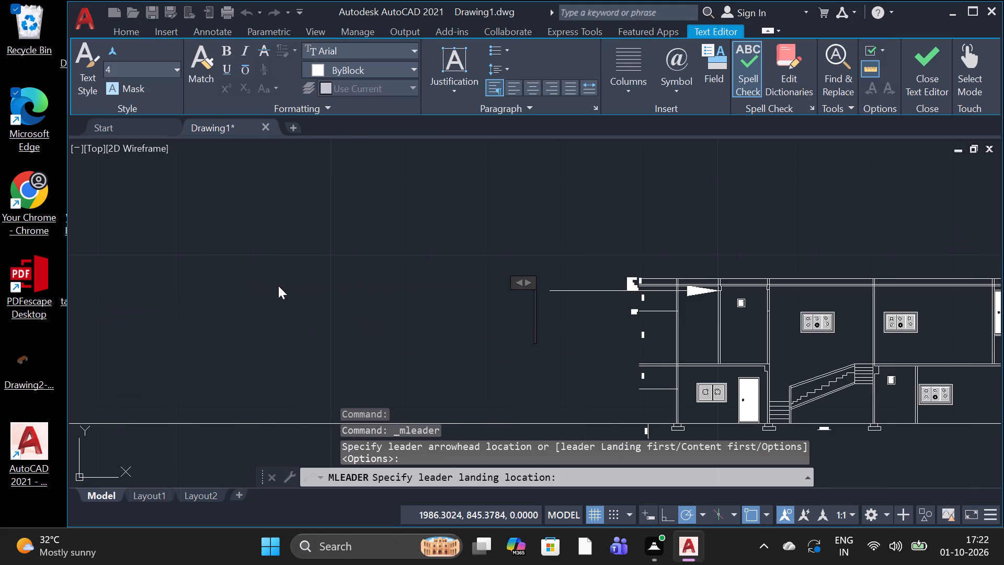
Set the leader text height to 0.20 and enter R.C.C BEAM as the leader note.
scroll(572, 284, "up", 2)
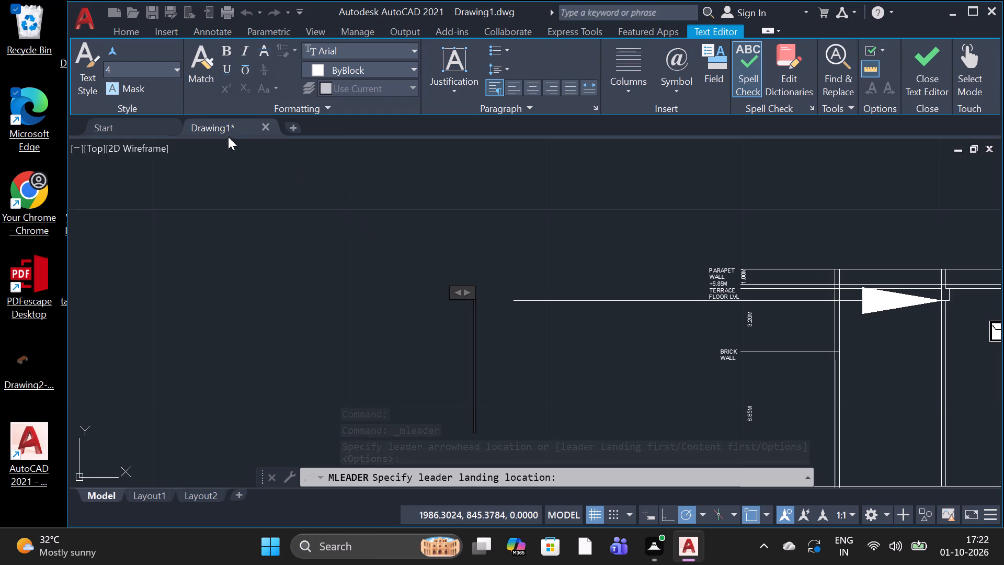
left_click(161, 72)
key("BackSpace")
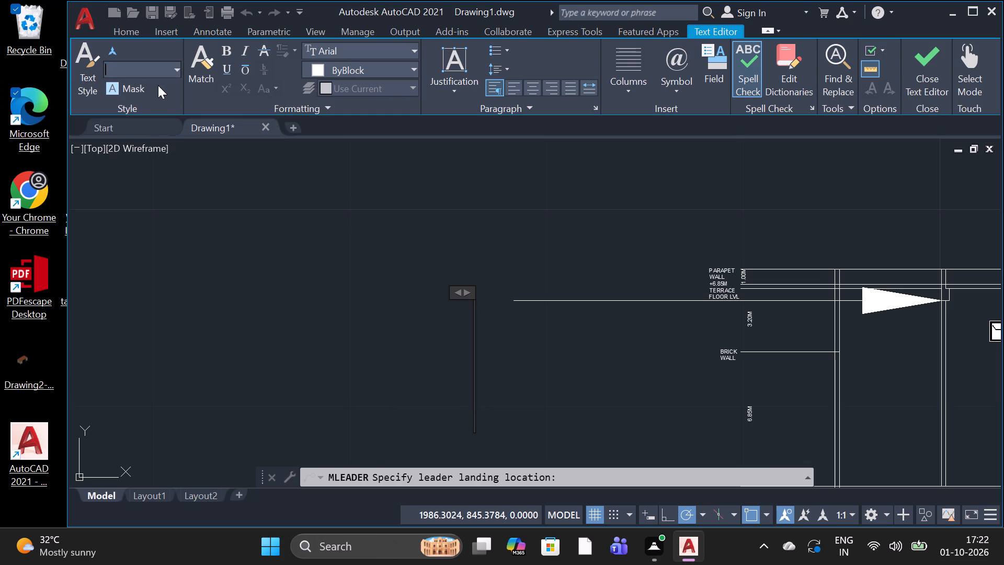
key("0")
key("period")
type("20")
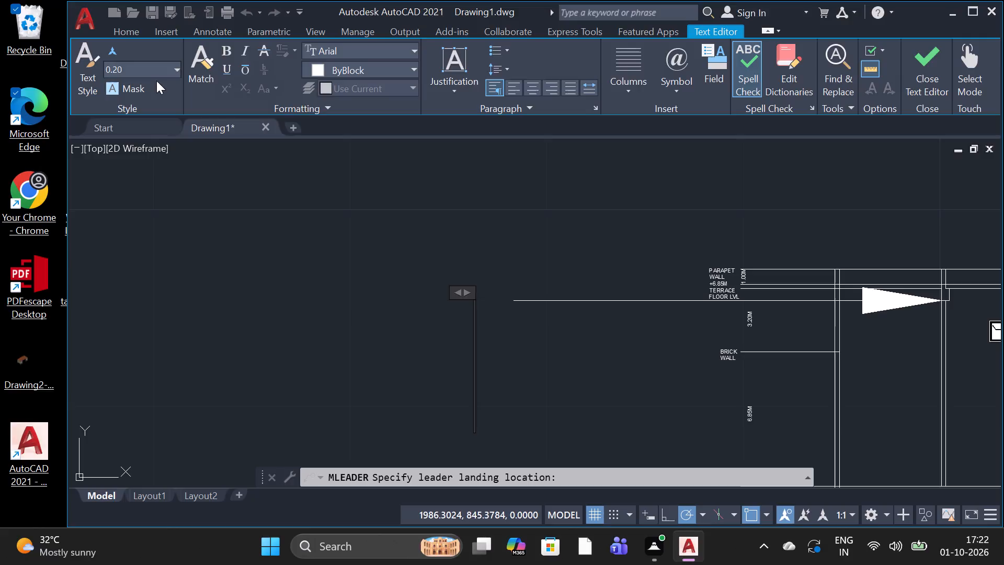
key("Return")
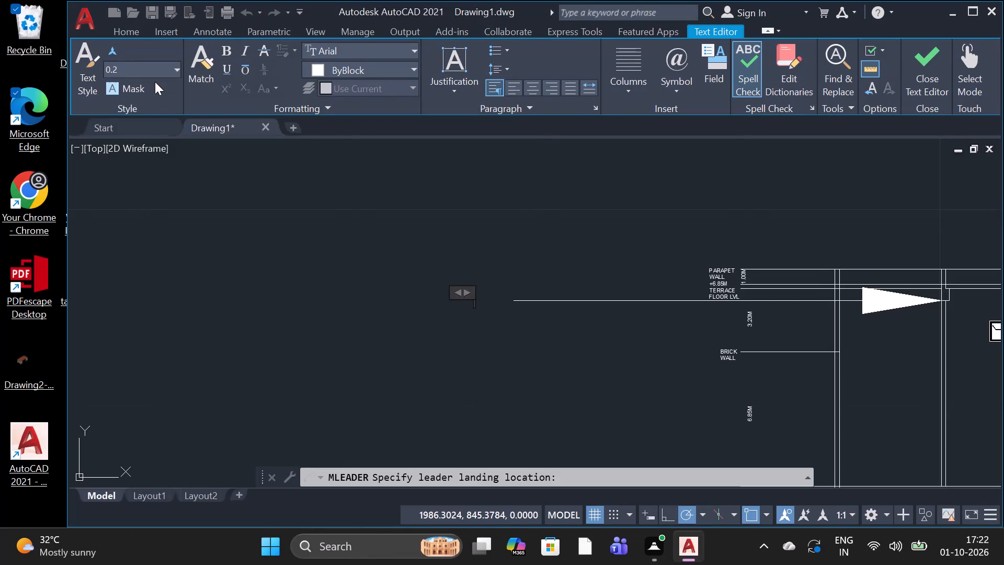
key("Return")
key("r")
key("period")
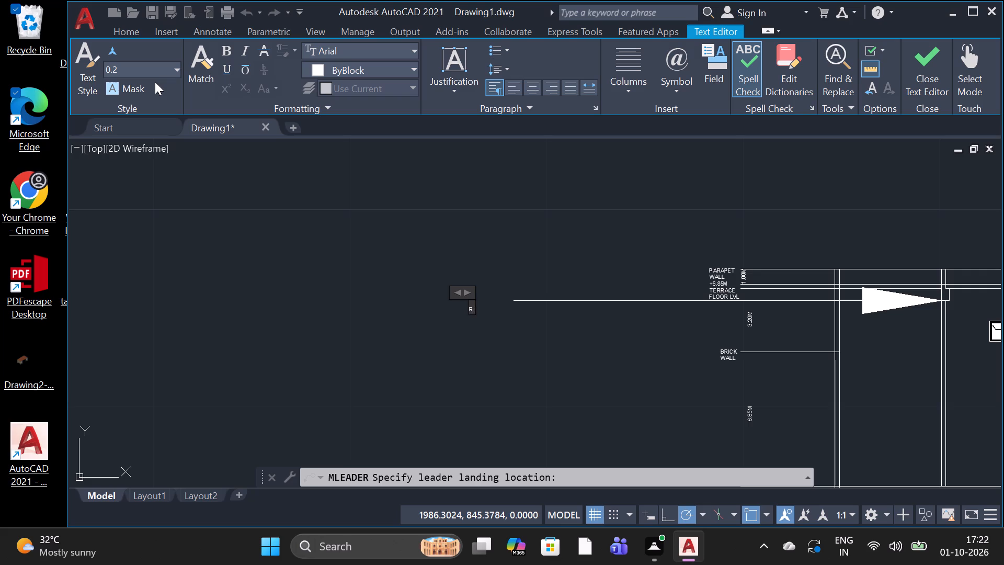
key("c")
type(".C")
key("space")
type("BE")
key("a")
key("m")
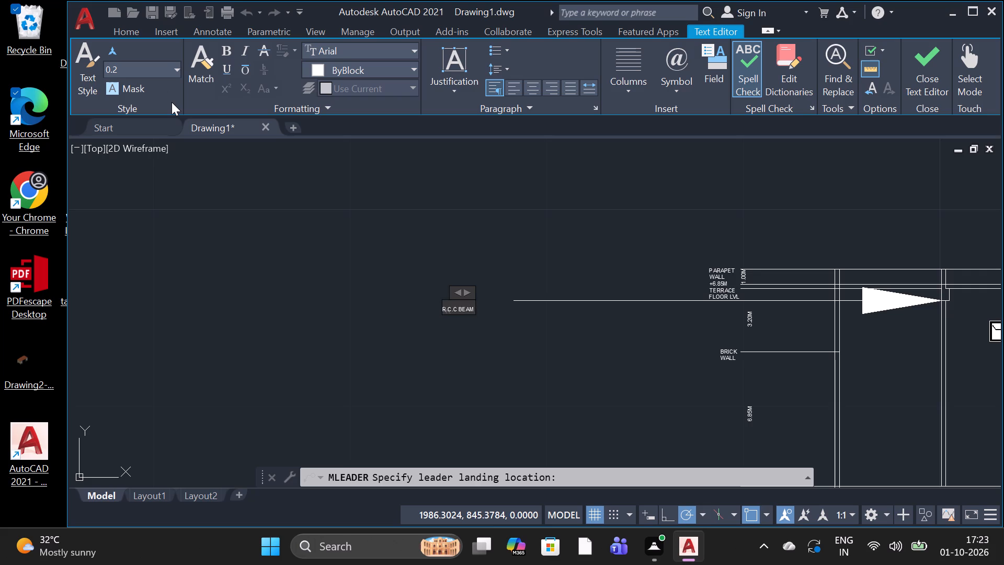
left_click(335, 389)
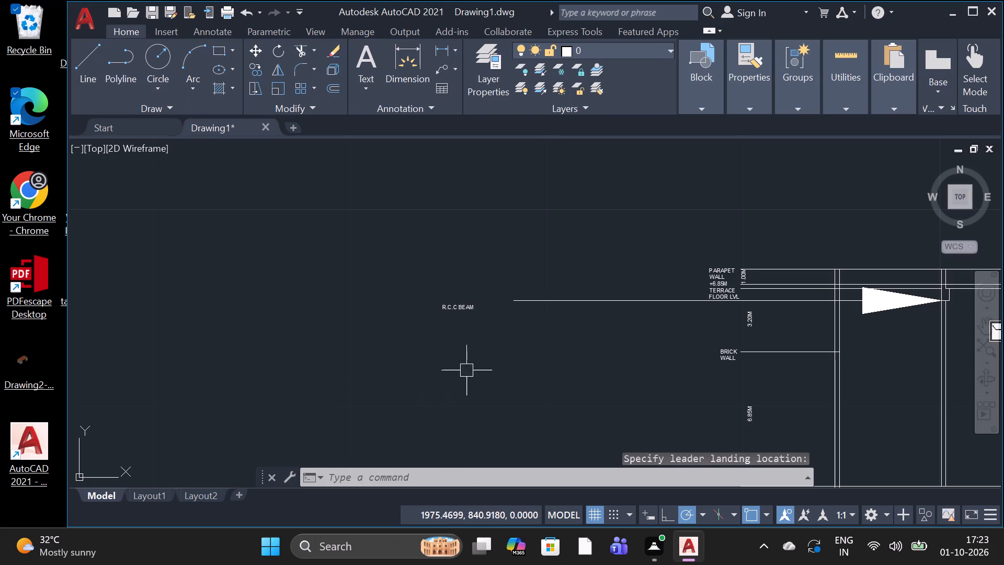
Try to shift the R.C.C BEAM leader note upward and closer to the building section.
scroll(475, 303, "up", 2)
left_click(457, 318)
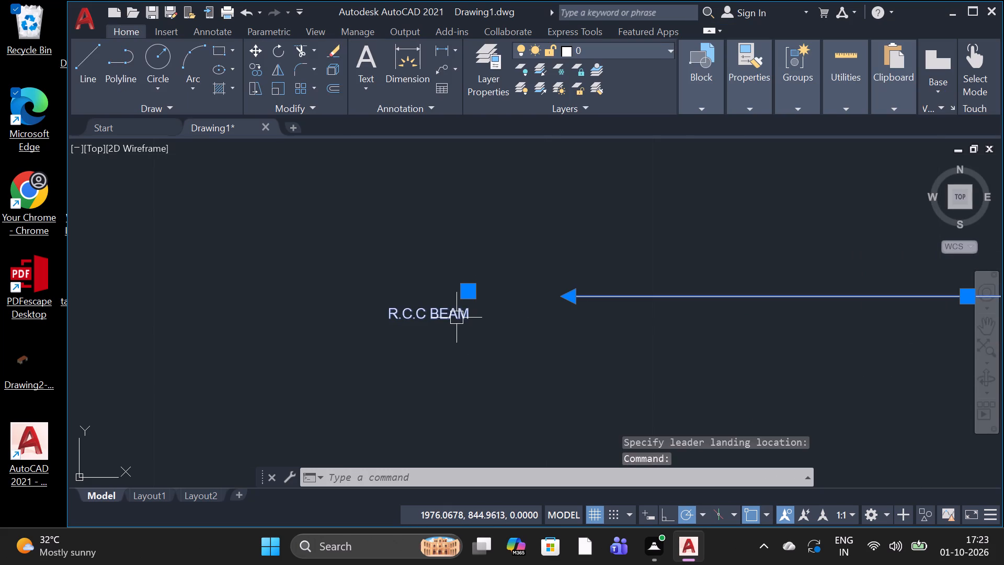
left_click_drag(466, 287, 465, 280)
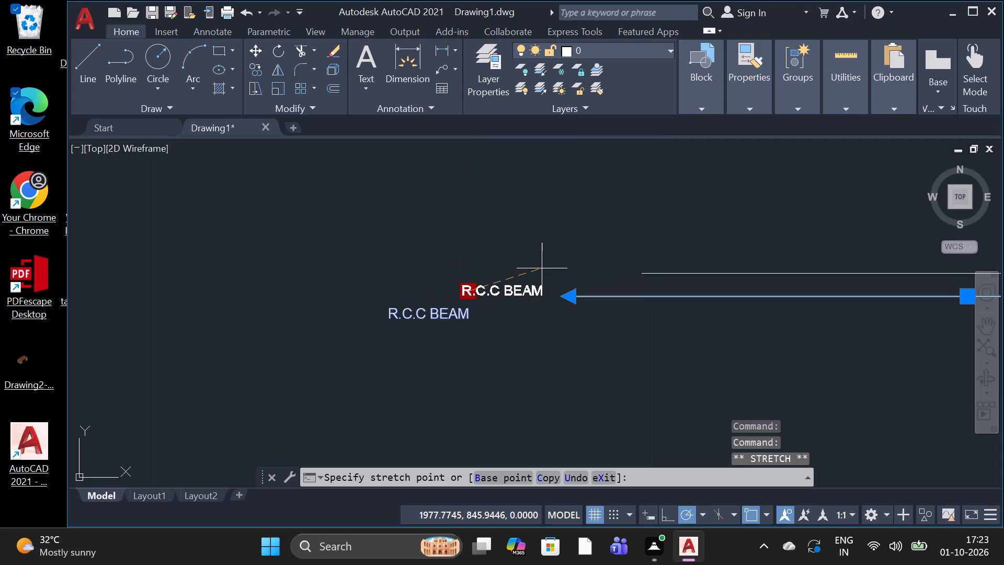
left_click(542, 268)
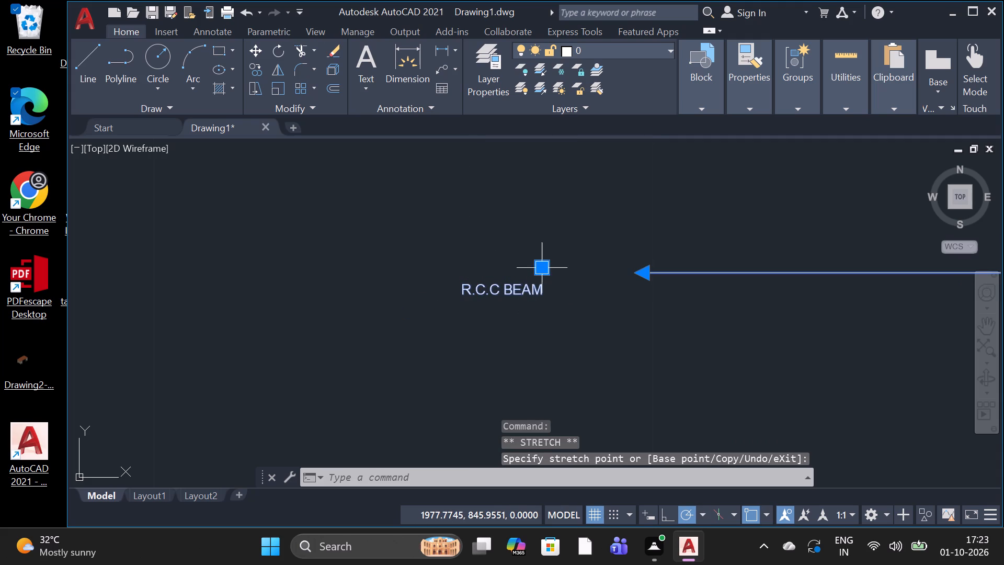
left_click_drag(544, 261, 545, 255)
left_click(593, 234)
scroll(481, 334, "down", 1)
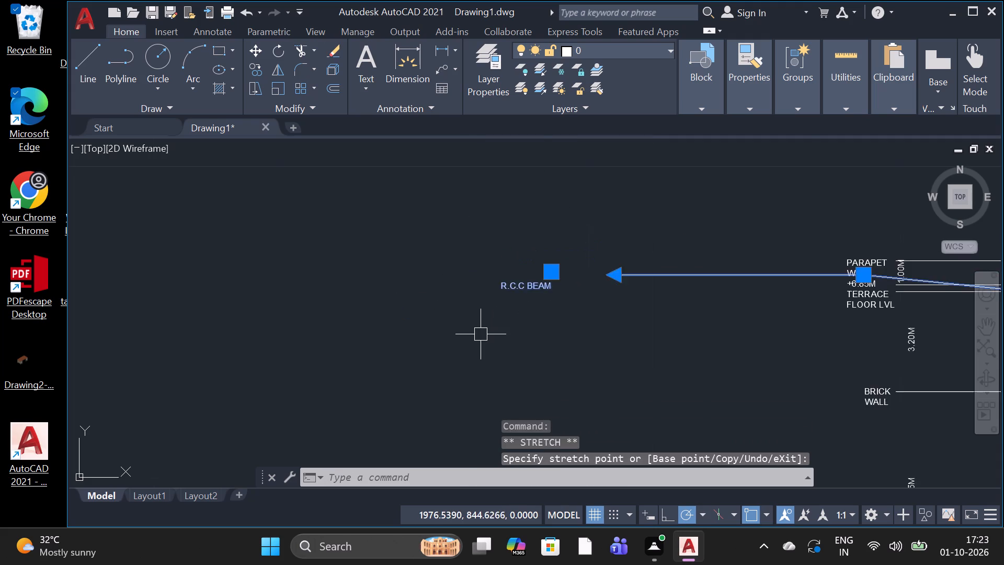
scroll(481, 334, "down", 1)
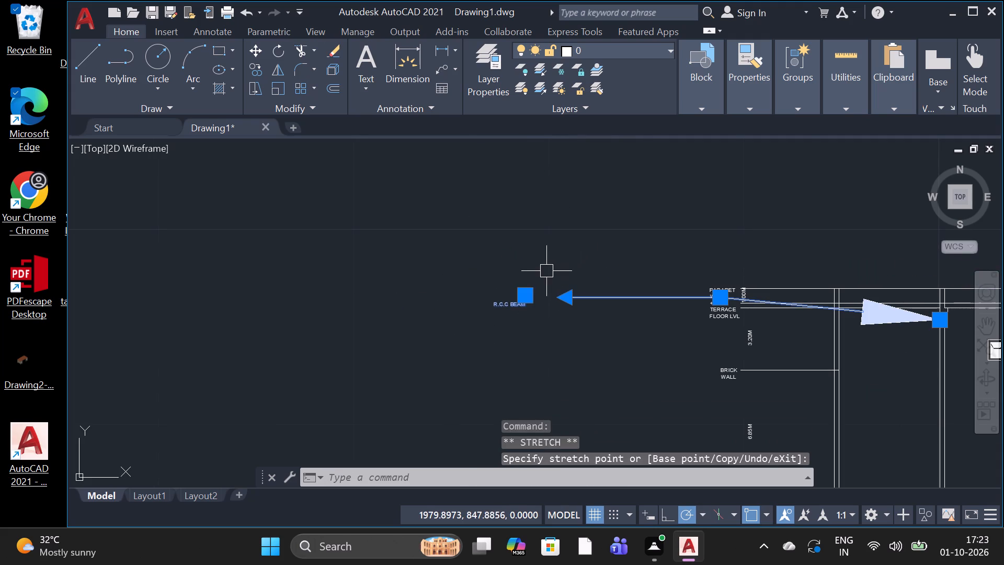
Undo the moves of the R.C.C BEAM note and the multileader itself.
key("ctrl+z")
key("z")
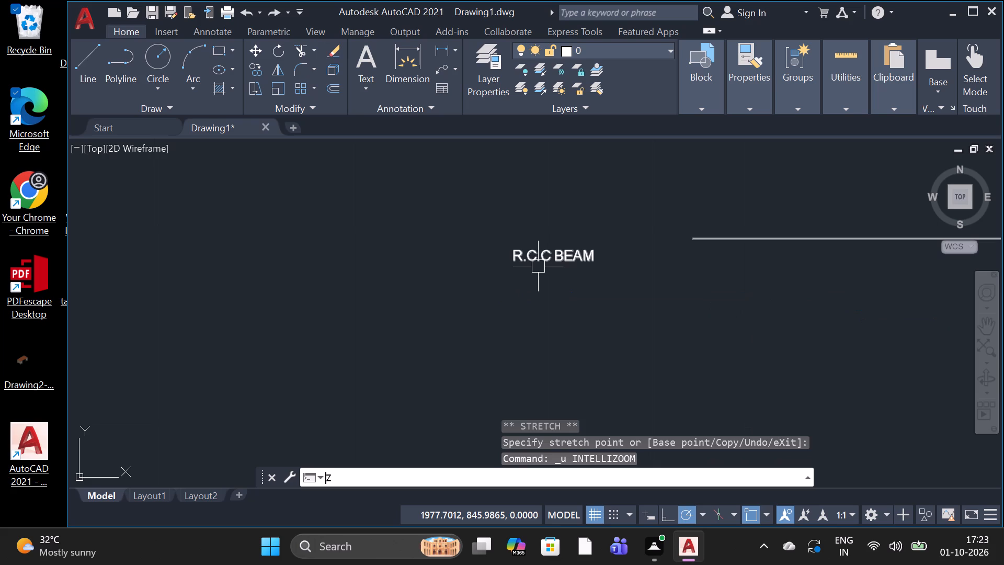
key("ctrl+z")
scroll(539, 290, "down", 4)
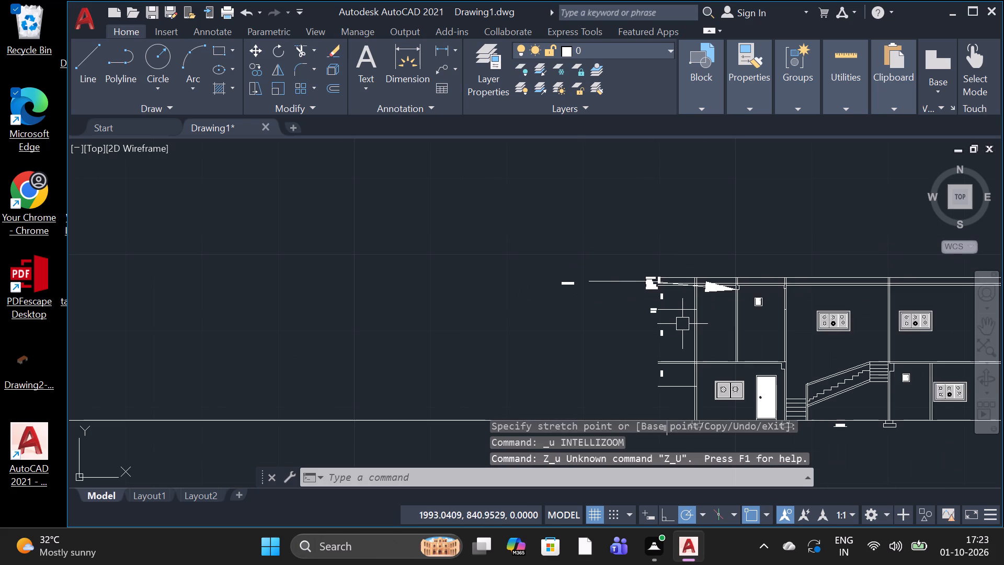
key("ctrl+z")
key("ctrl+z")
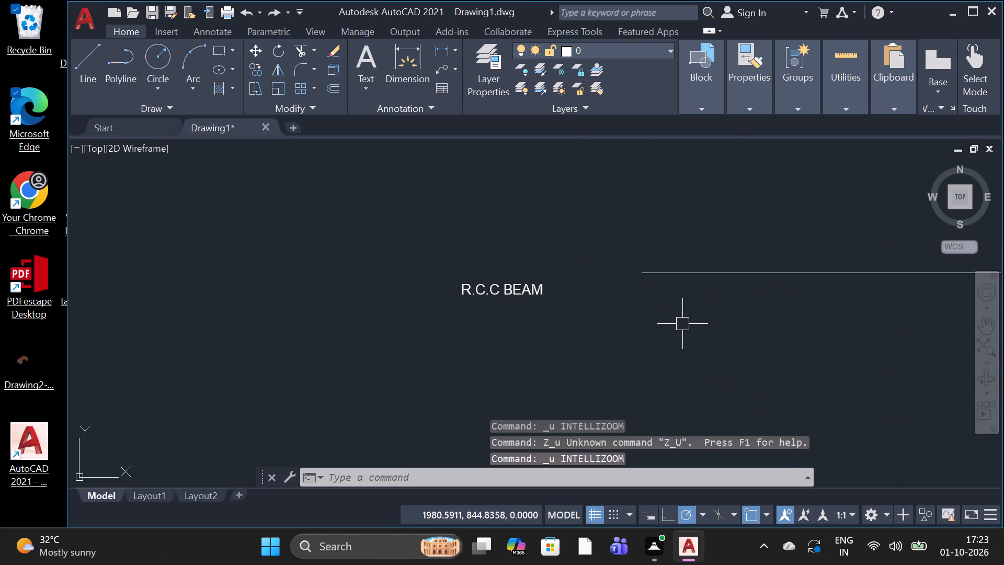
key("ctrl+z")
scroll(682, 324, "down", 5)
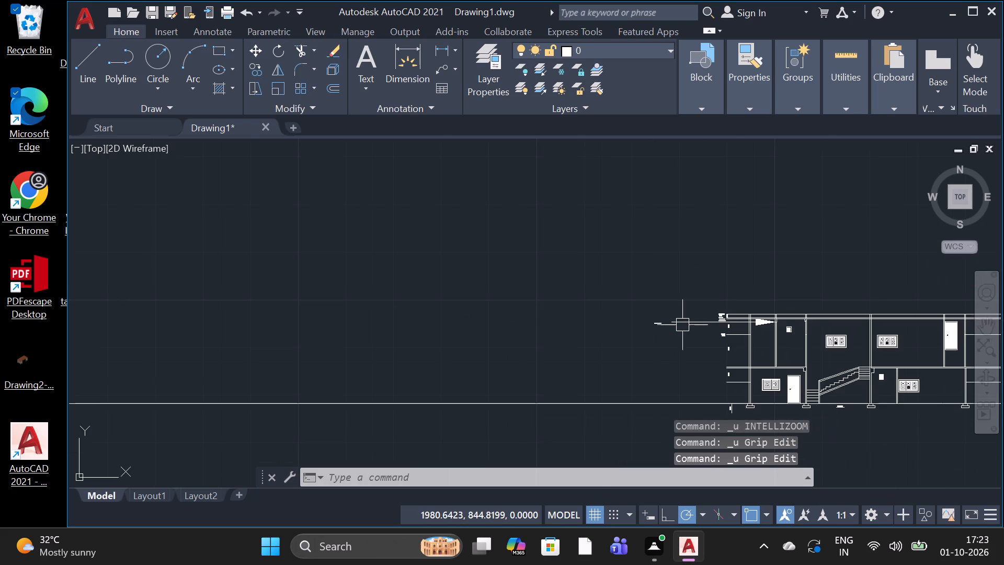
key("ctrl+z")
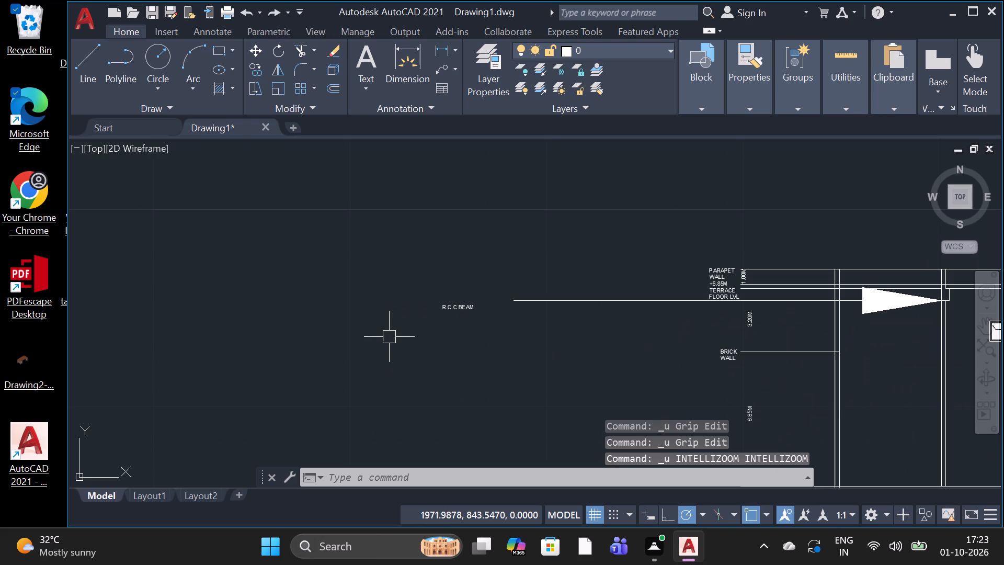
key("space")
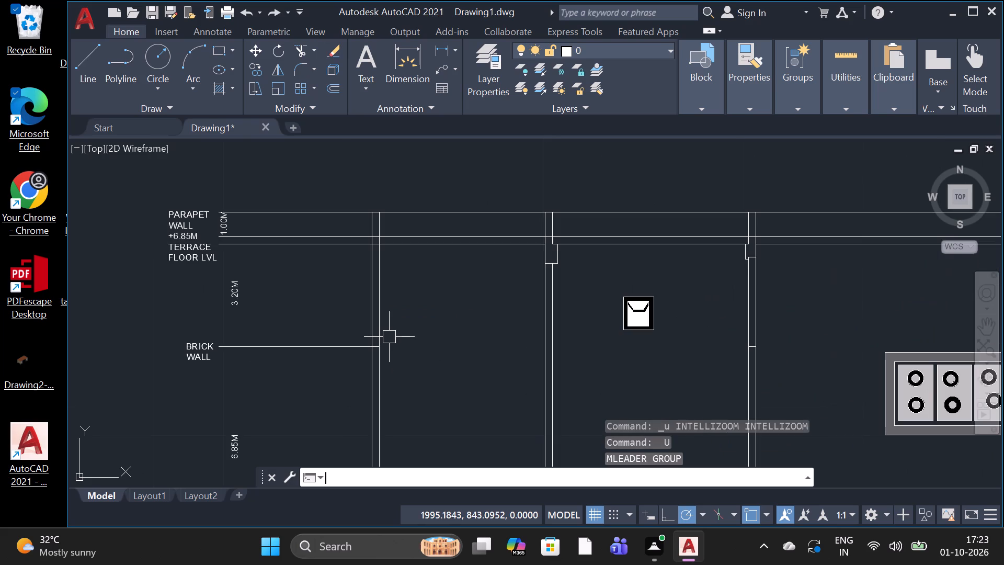
Undo the recent repositioning and column changes of the BRICK WALL label.
key("ctrl+z")
key("ctrl+z")
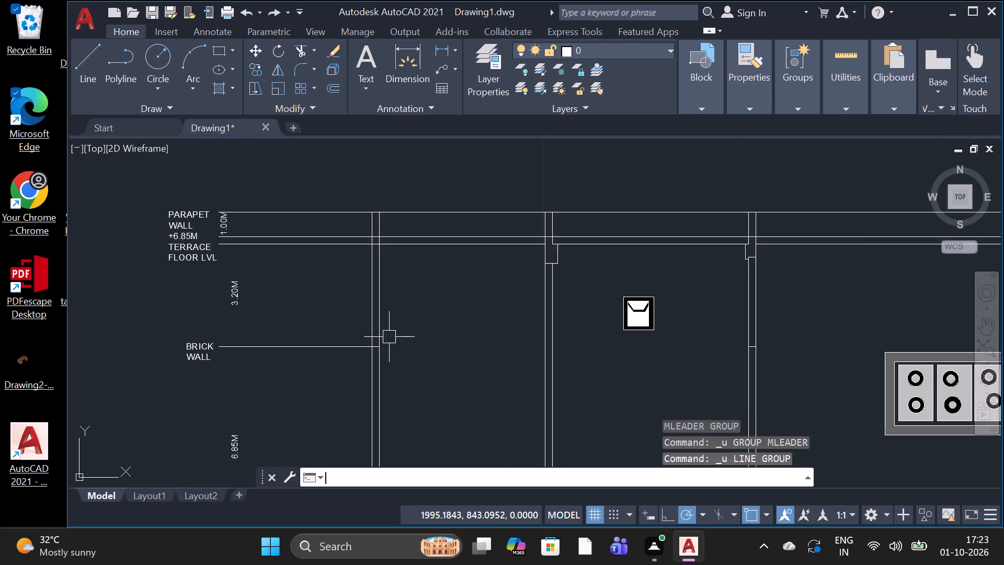
key("ctrl+z")
key("ctrl+z")
key("ctrl+z")
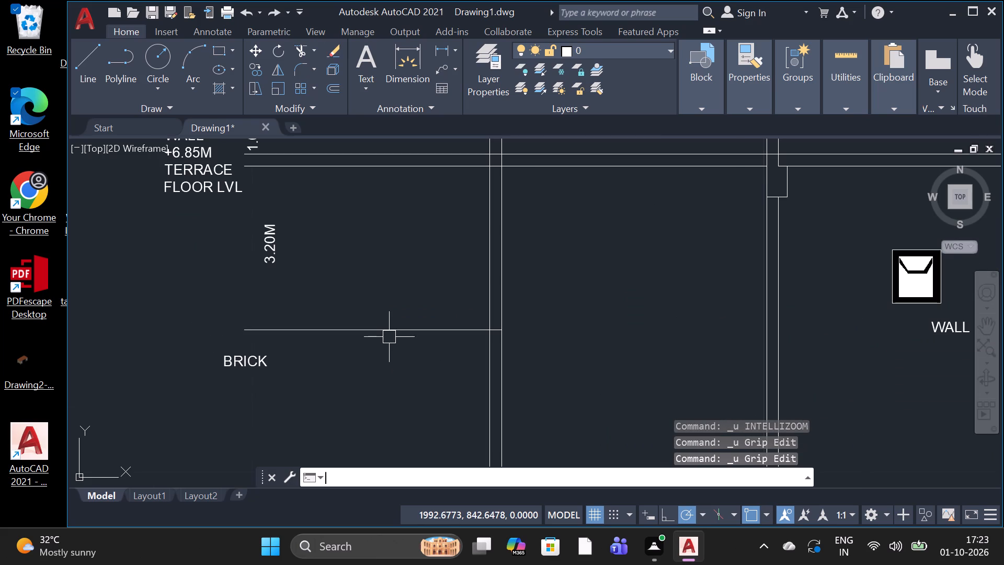
key("ctrl+z")
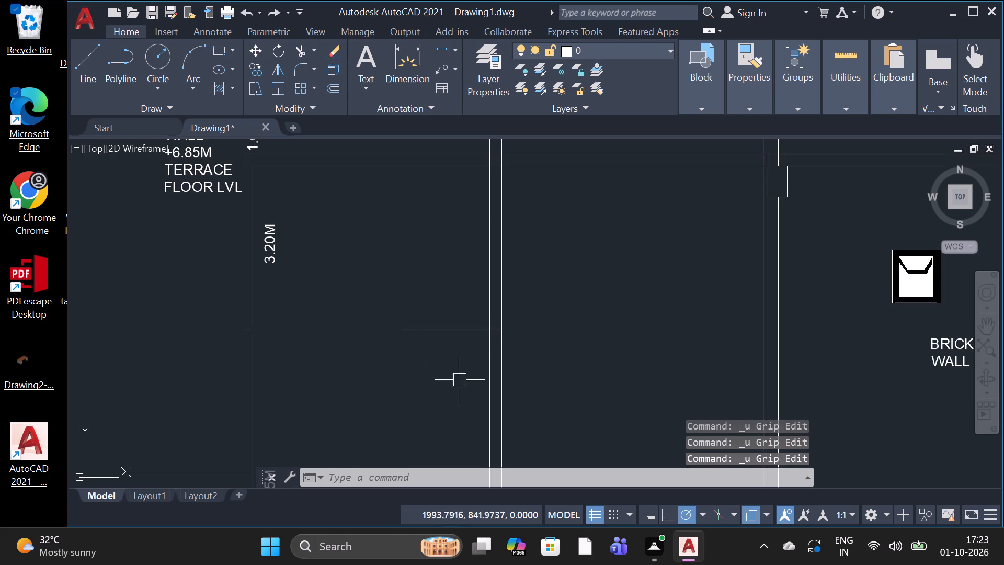
scroll(470, 386, "down", 3)
scroll(443, 408, "up", 2)
key("ctrl+z")
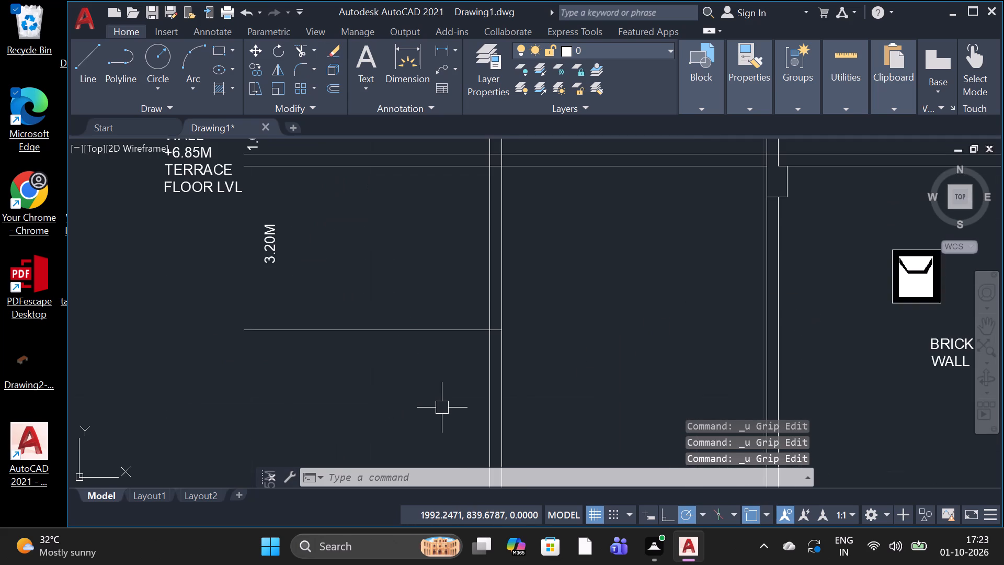
Undo the BRICK WALL label and the PARAPET WALL +6.85M TERRACE FLOOR LVL text, including its repositioning.
key("ctrl+z")
key("ctrl+z")
key("ctrl+z")
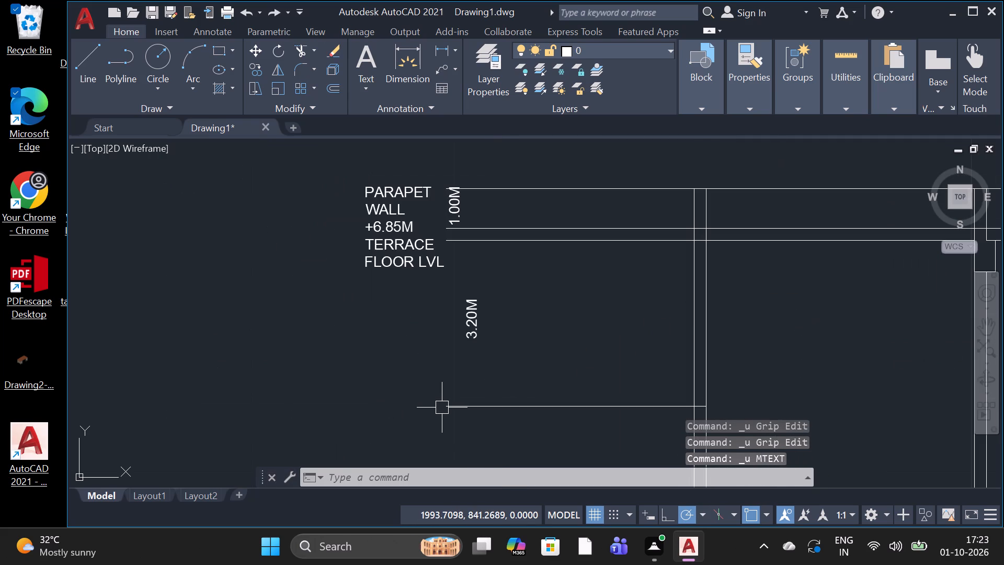
key("ctrl+z")
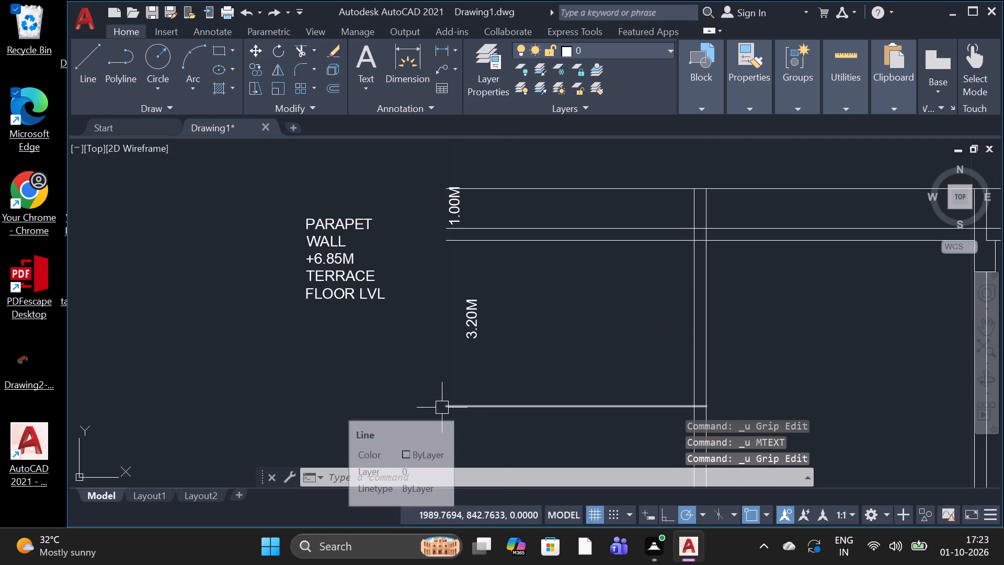
key("z")
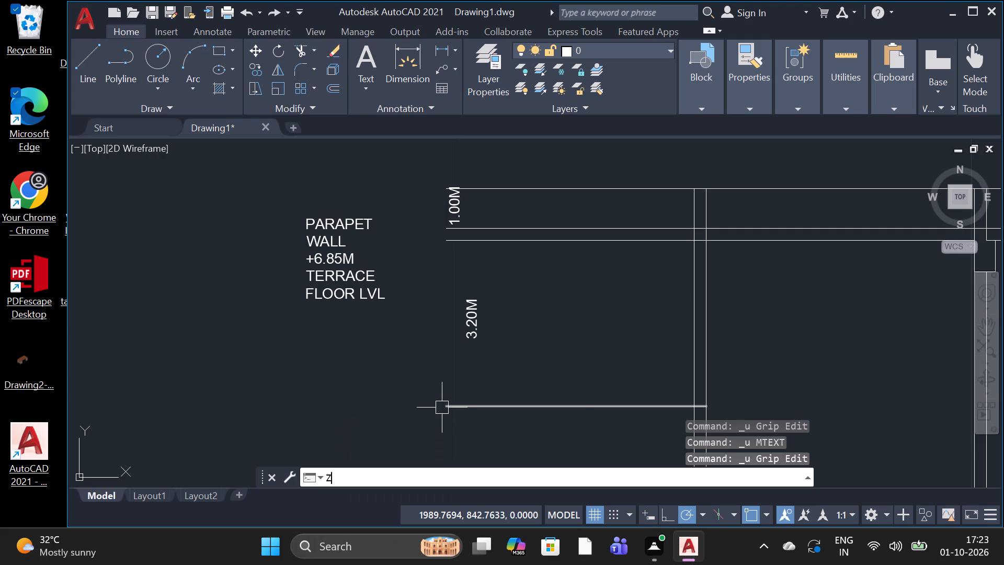
key("ctrl+z")
key("ctrl+z")
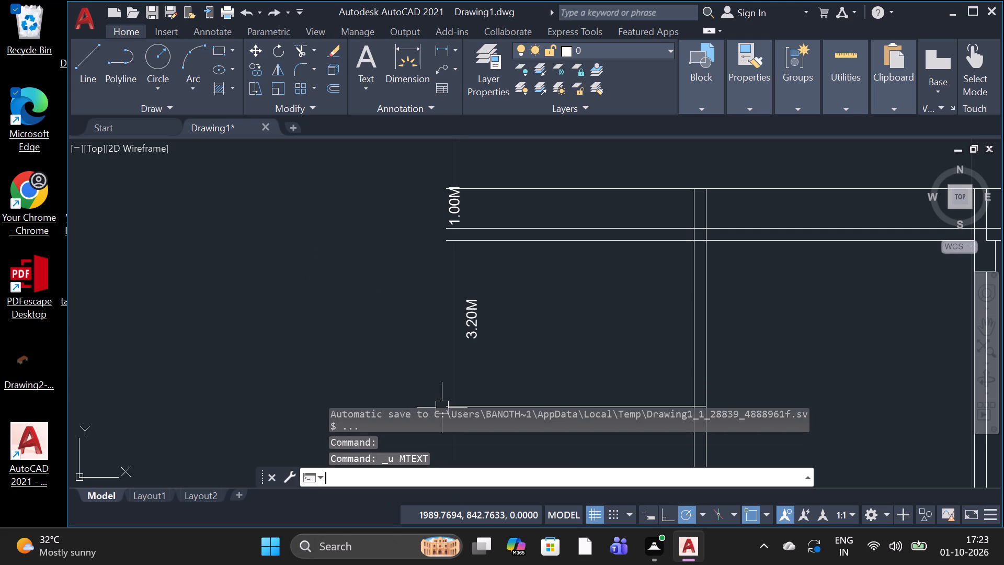
Undo the trimming of the level lines that extend beyond the building section.
key("ctrl+z")
key("ctrl+z")
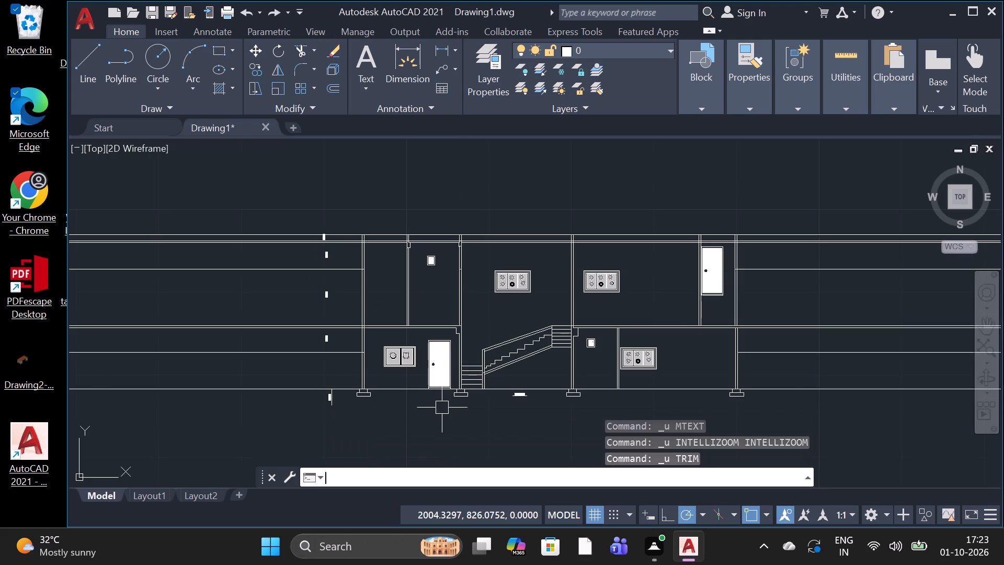
Undo the text edits made to the copied height labels beside the section.
key("ctrl+z")
key("ctrl+z")
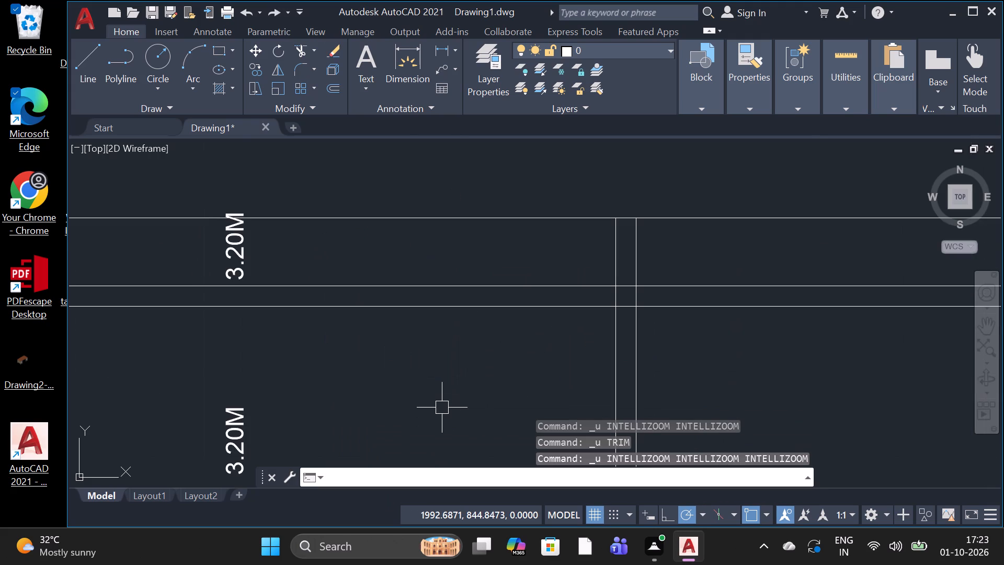
key("ctrl+z")
key("ctrl+z")
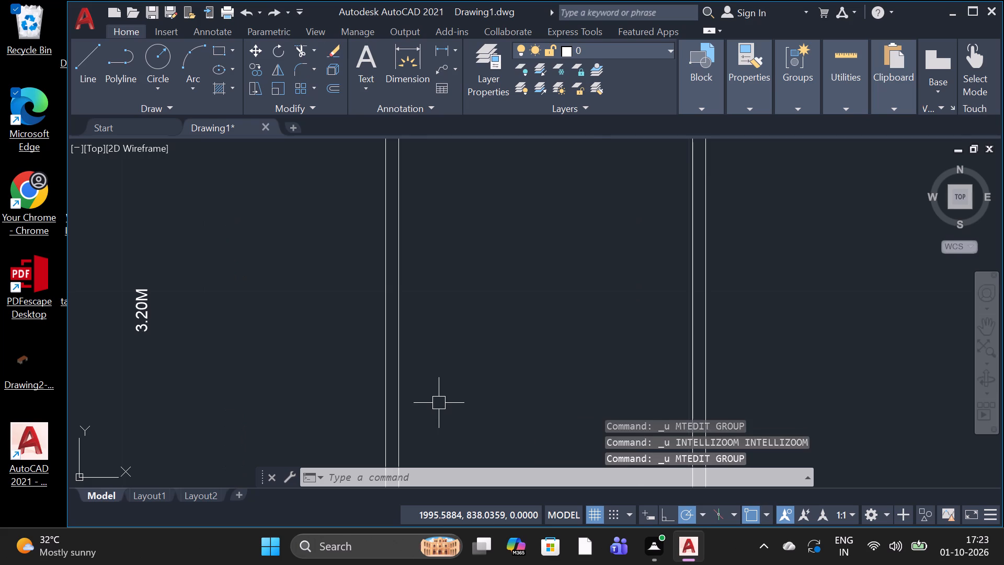
key("ctrl+z")
Undo the erasure, copying and rotation of the 0.45M height label below the ground line.
scroll(438, 402, "up", 1)
scroll(503, 459, "down", 2)
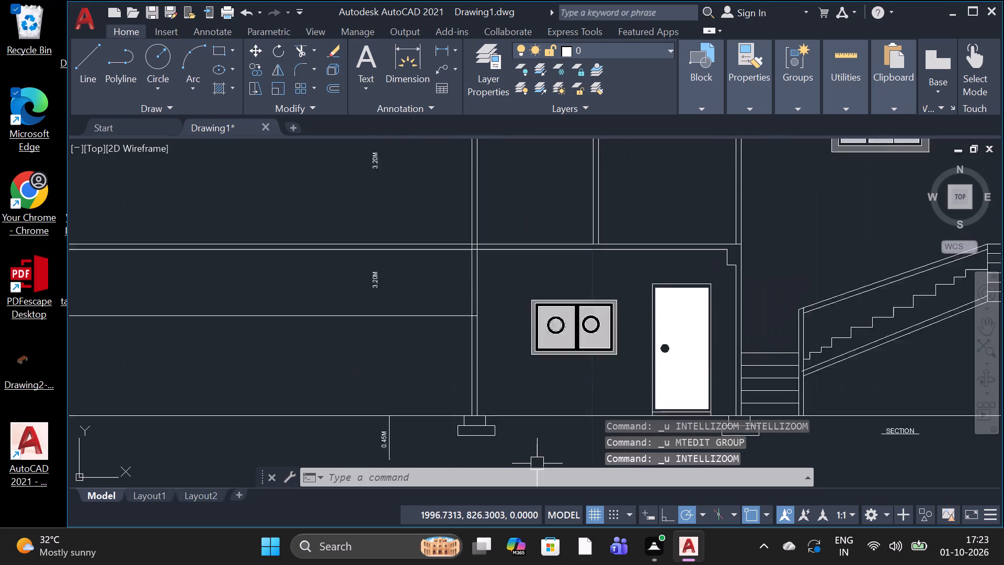
scroll(537, 464, "down", 3)
scroll(474, 409, "up", 3)
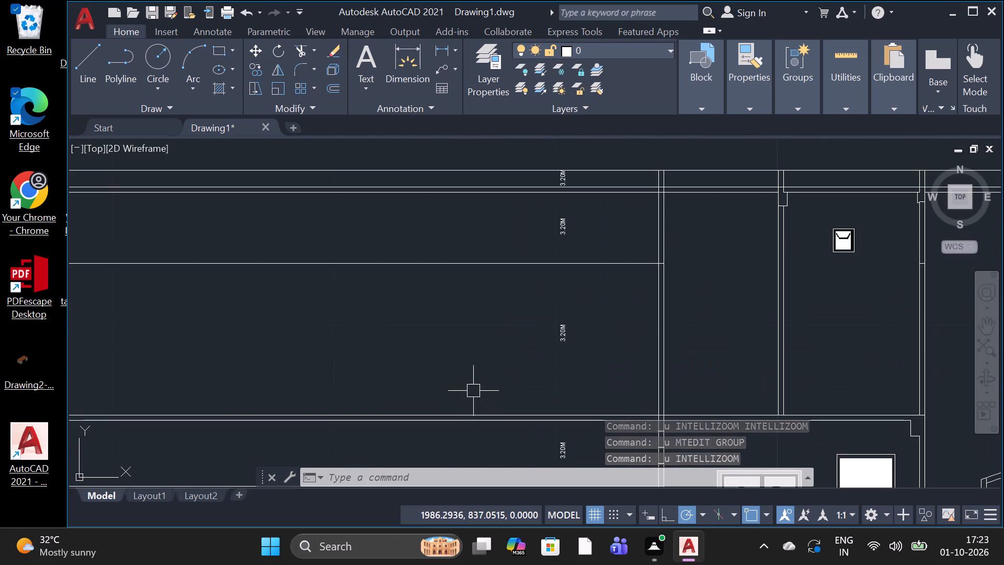
scroll(473, 391, "down", 3)
scroll(459, 373, "up", 4)
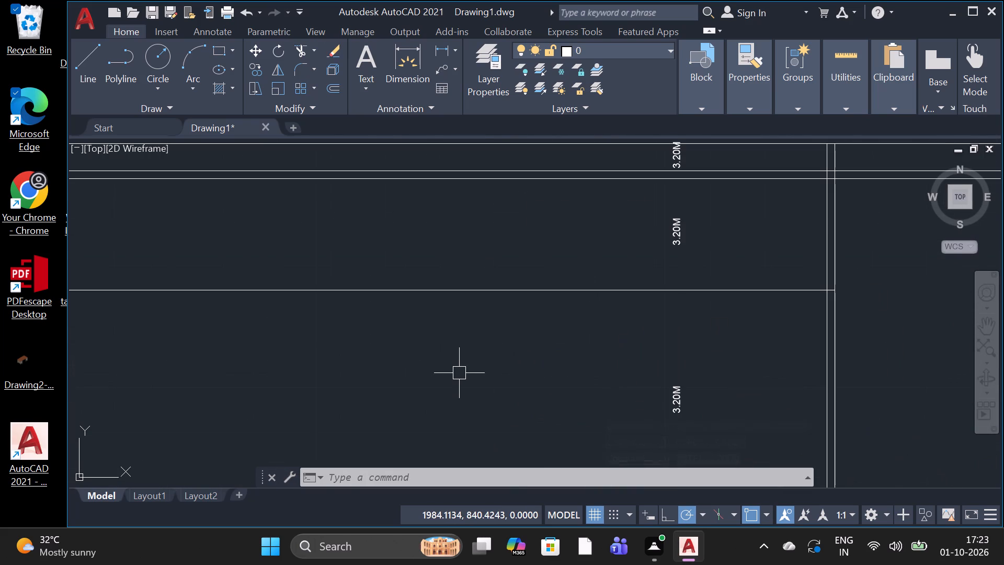
key("ctrl+z")
key("ctrl+z")
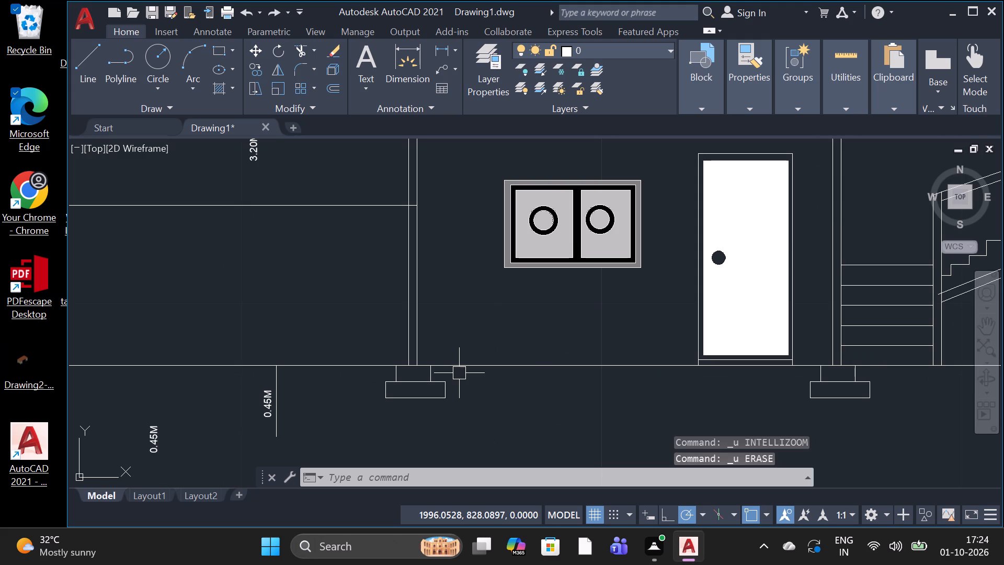
scroll(393, 373, "down", 1)
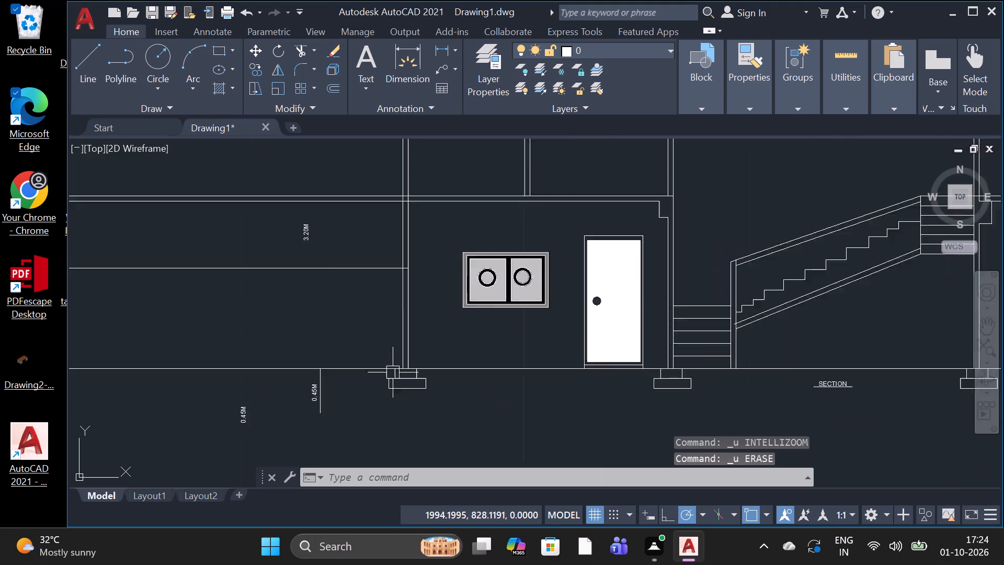
scroll(393, 372, "down", 2)
key("ctrl+z")
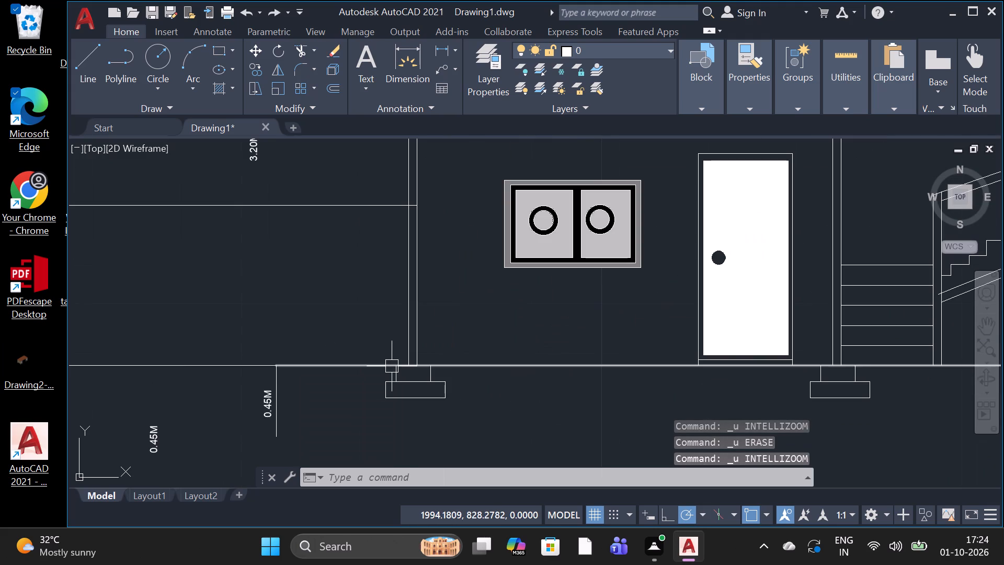
key("ctrl+z")
key("ctrl+z")
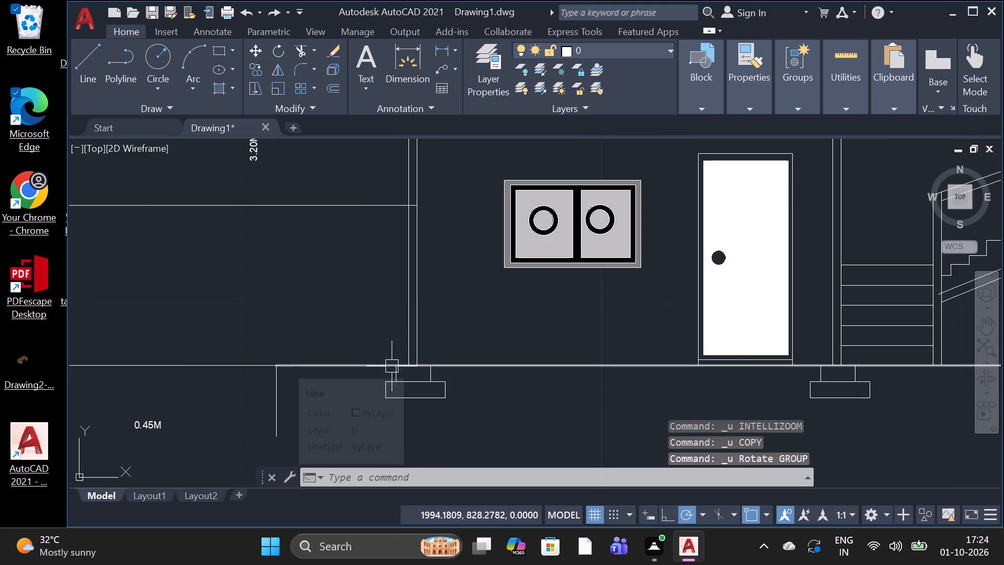
key("space")
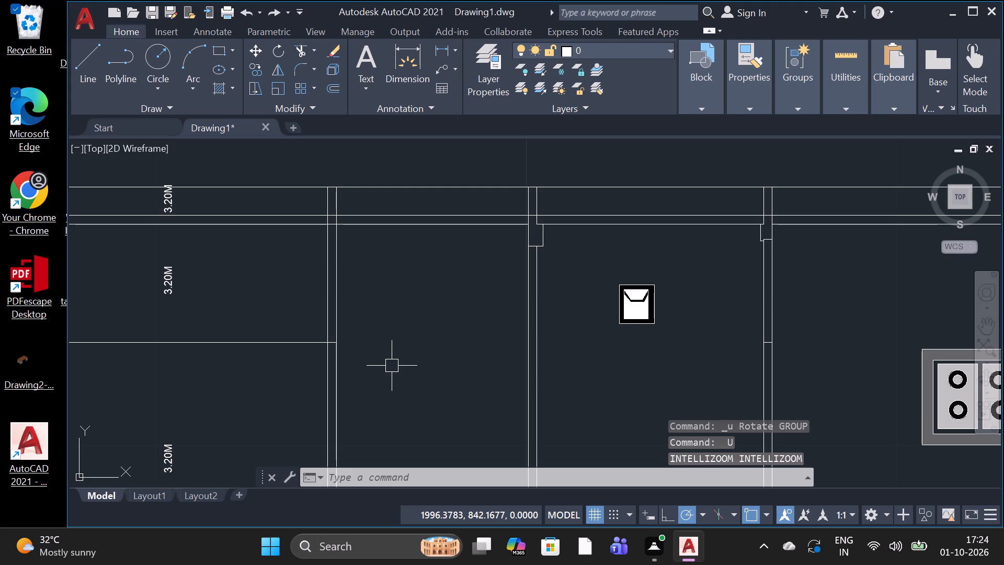
Undo the copies of the 3.20M height label placed along the storeys.
key("p")
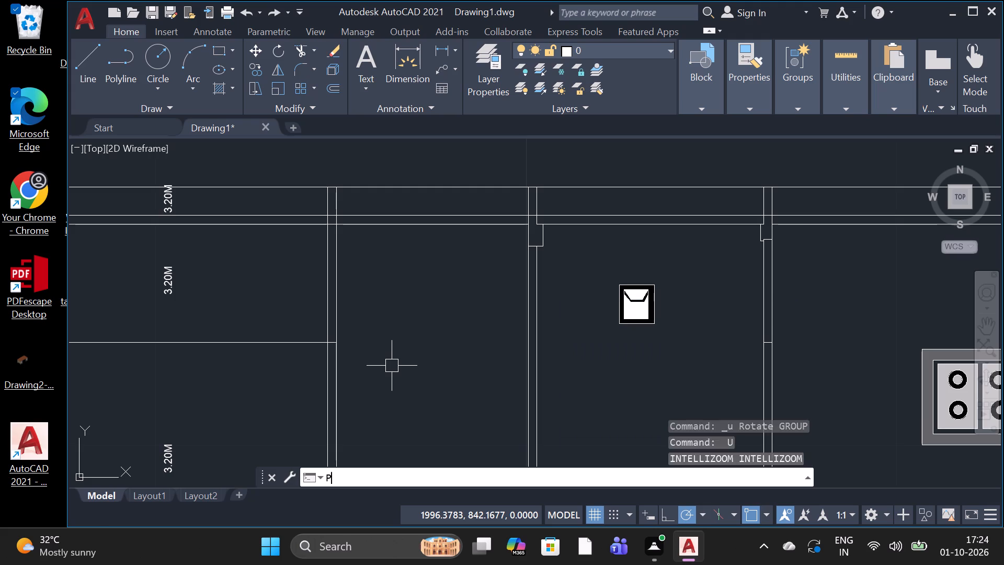
key("space")
scroll(396, 377, "down", 3)
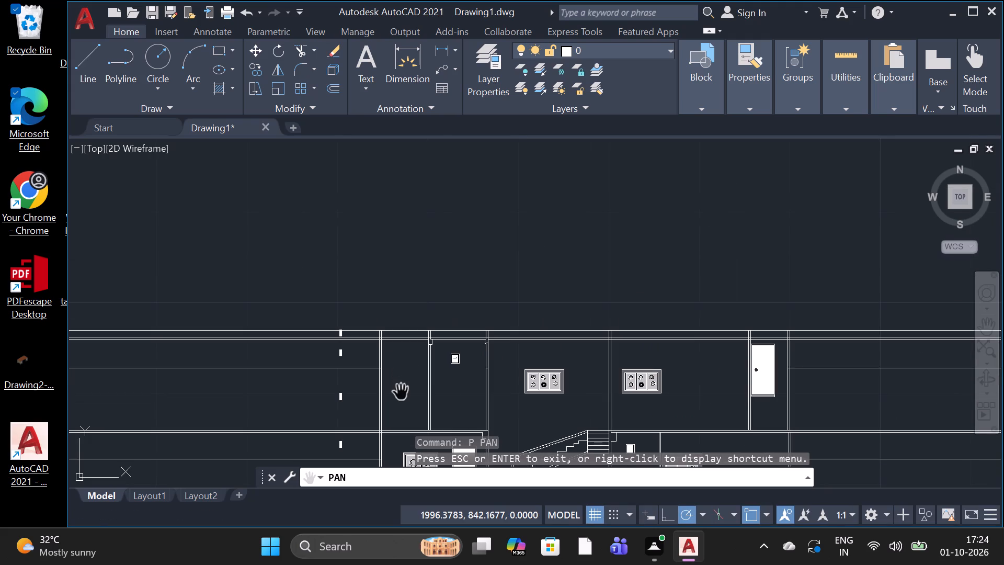
key("Escape")
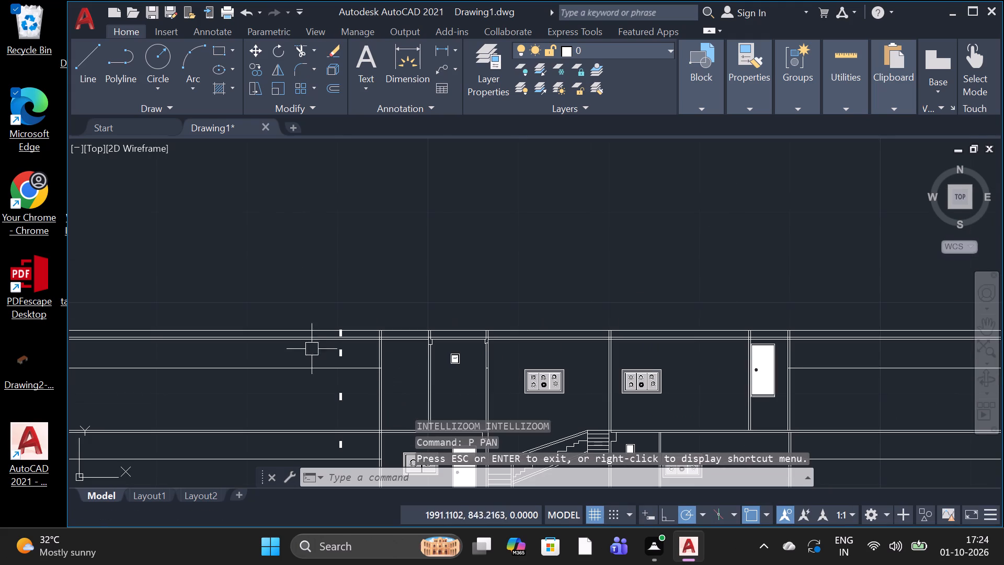
key("ctrl+z")
key("ctrl+z")
key("ctrl+z")
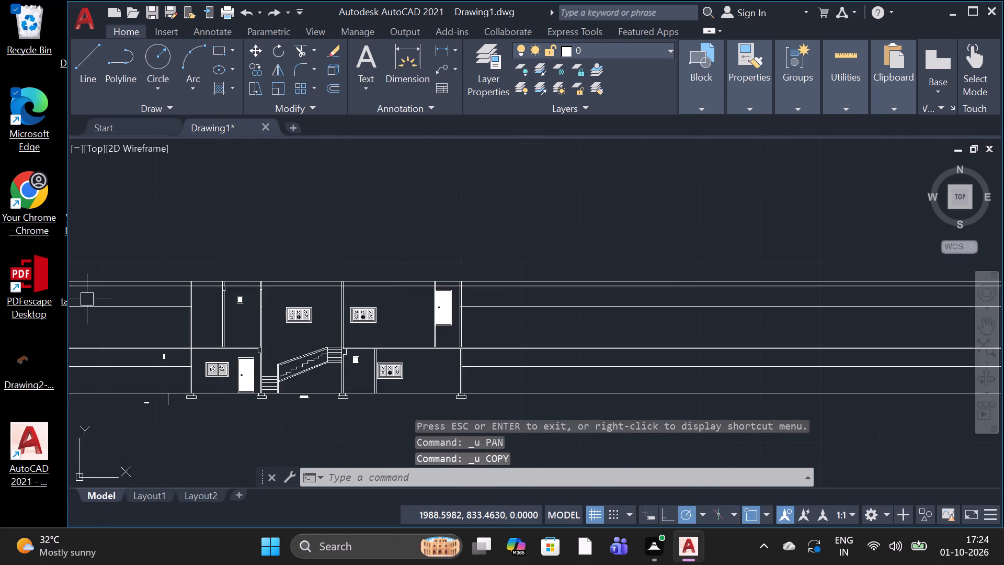
key("z")
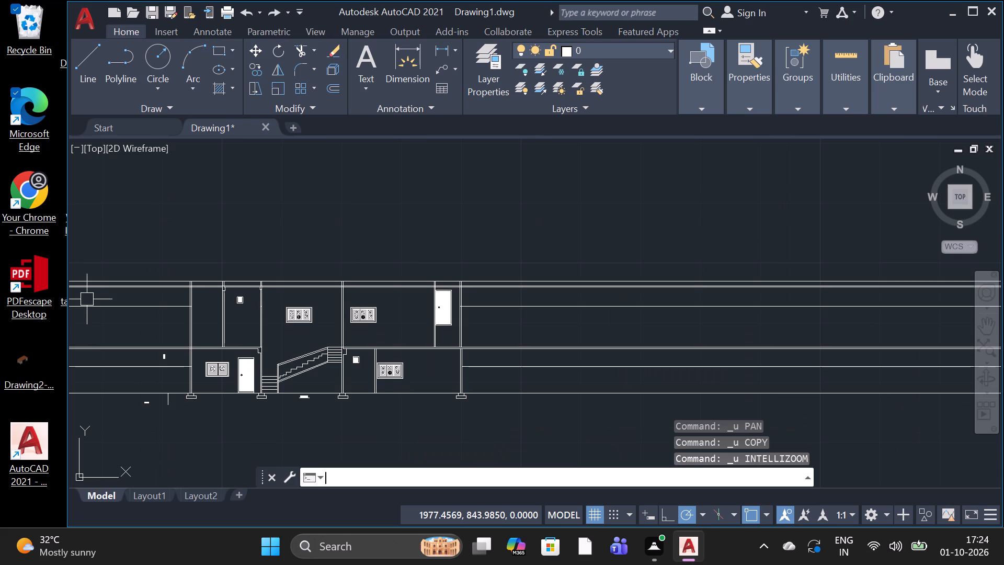
key("ctrl+z")
key("ctrl+z")
key("ctrl+z")
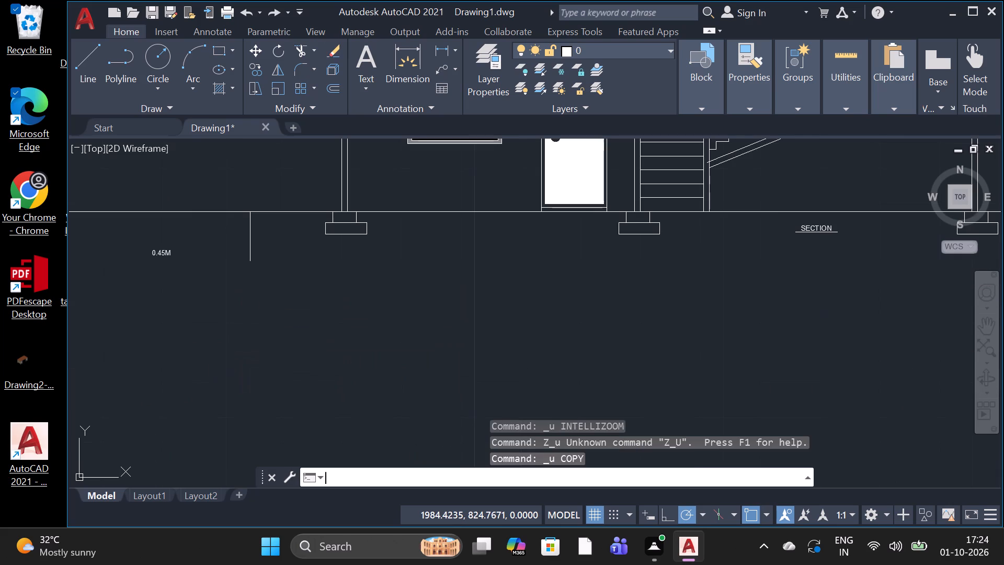
Undo the 3.20M label's rotation, the 3.20M and 0.45M texts, and the short vertical line below ground.
key("ctrl+z")
key("ctrl+z")
key("ctrl+z")
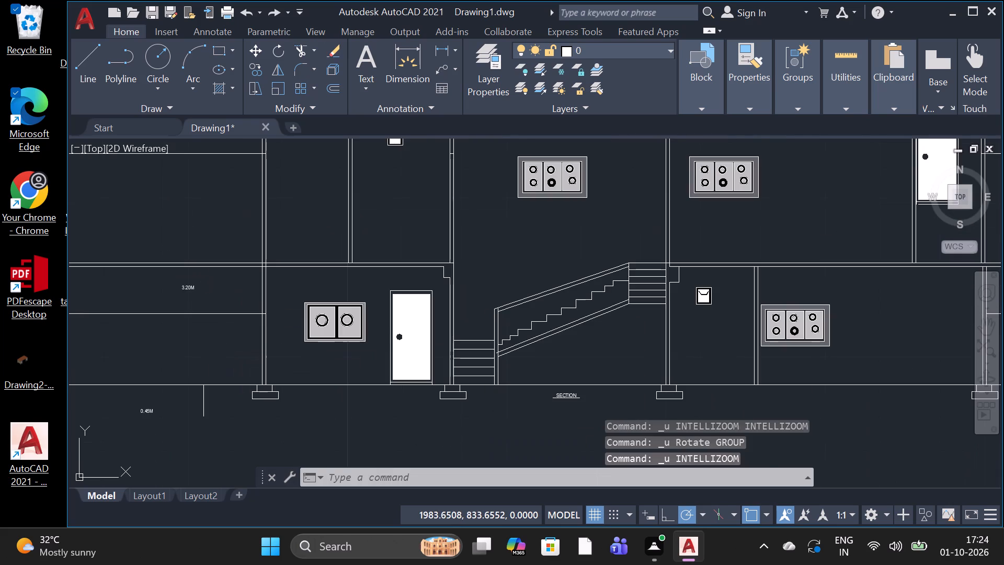
key("ctrl+z")
key("ctrl+z")
key("ctrl+z")
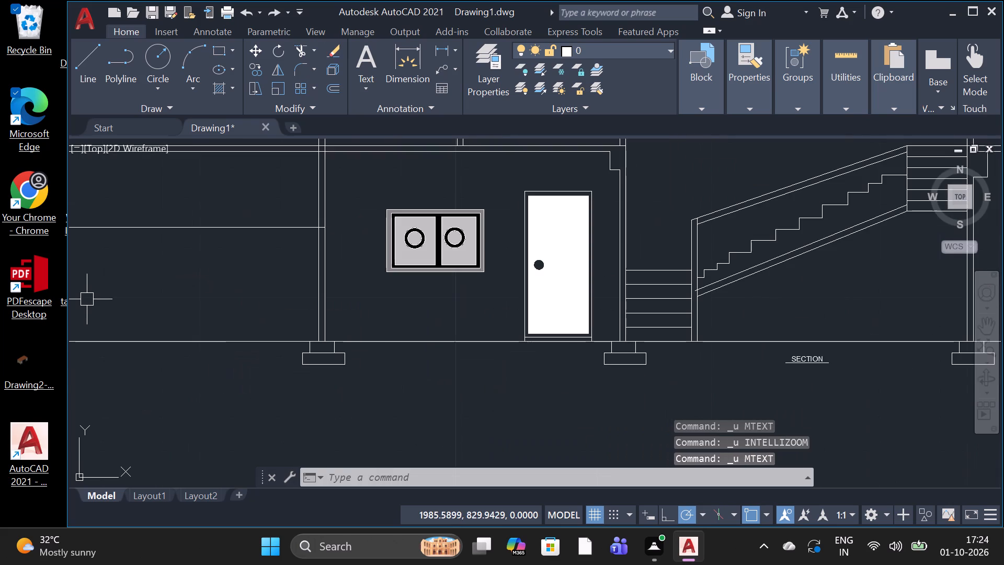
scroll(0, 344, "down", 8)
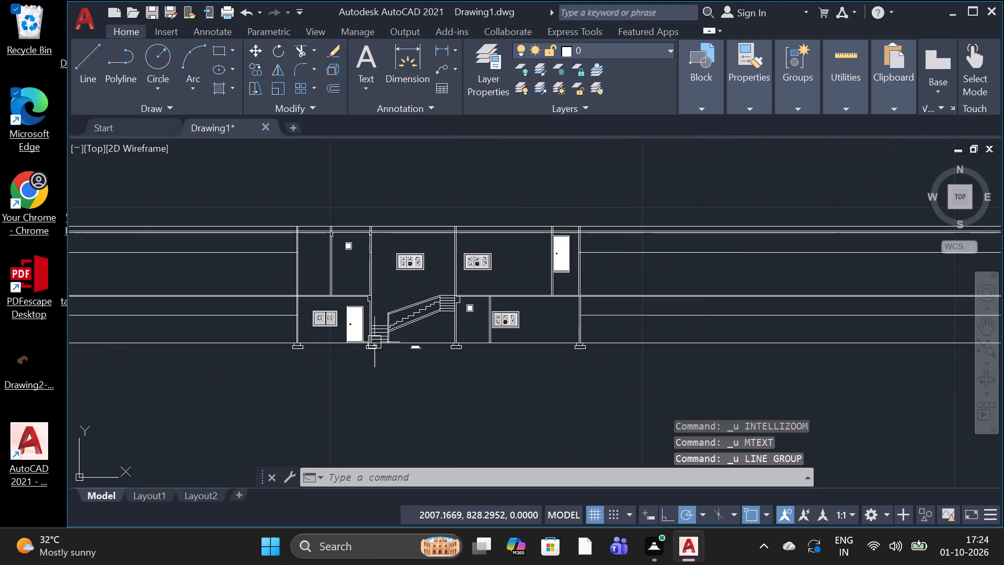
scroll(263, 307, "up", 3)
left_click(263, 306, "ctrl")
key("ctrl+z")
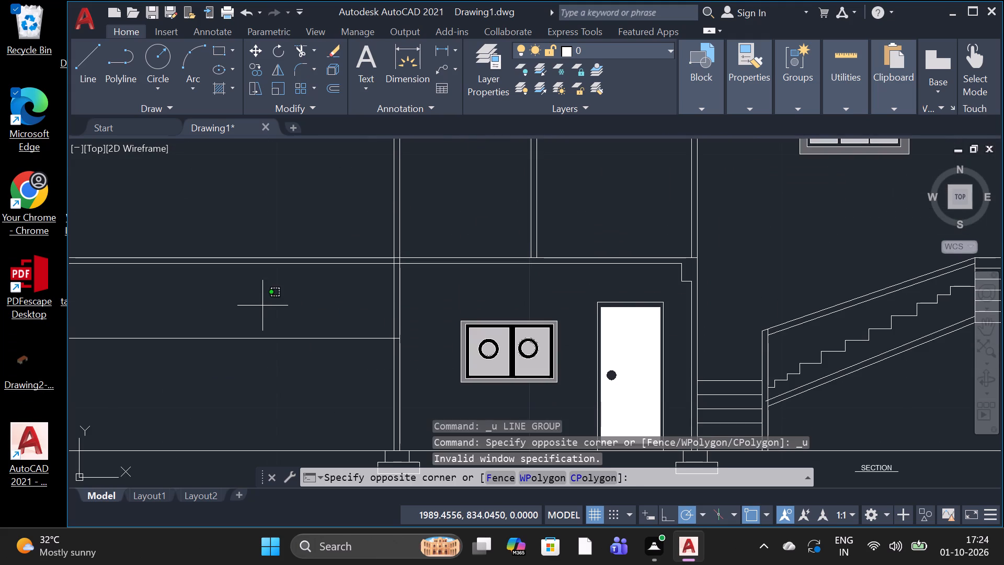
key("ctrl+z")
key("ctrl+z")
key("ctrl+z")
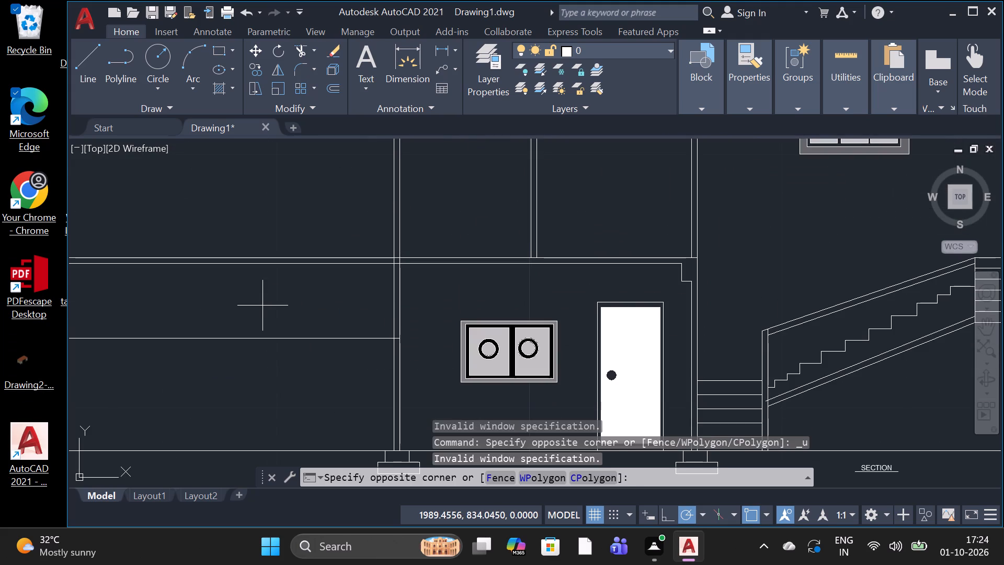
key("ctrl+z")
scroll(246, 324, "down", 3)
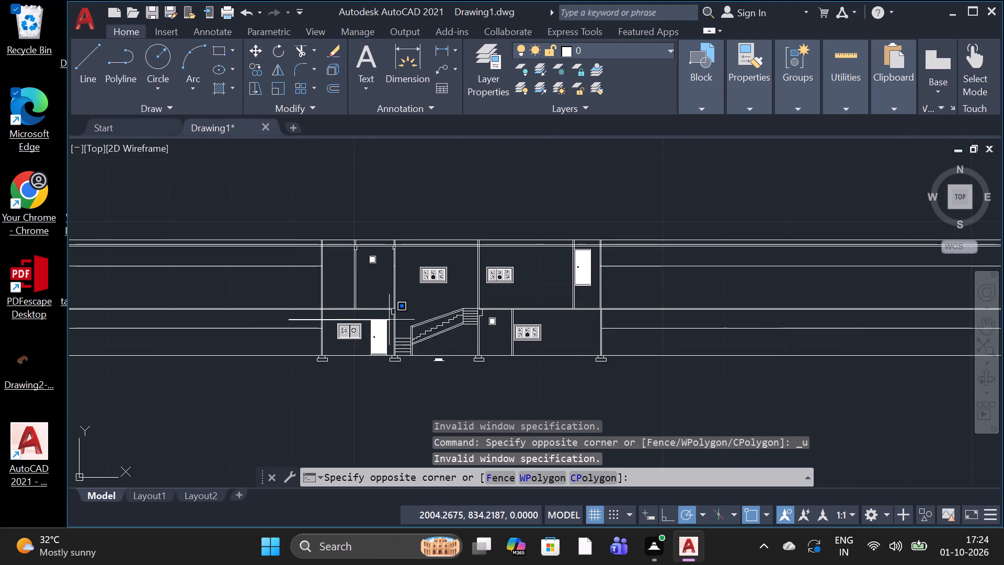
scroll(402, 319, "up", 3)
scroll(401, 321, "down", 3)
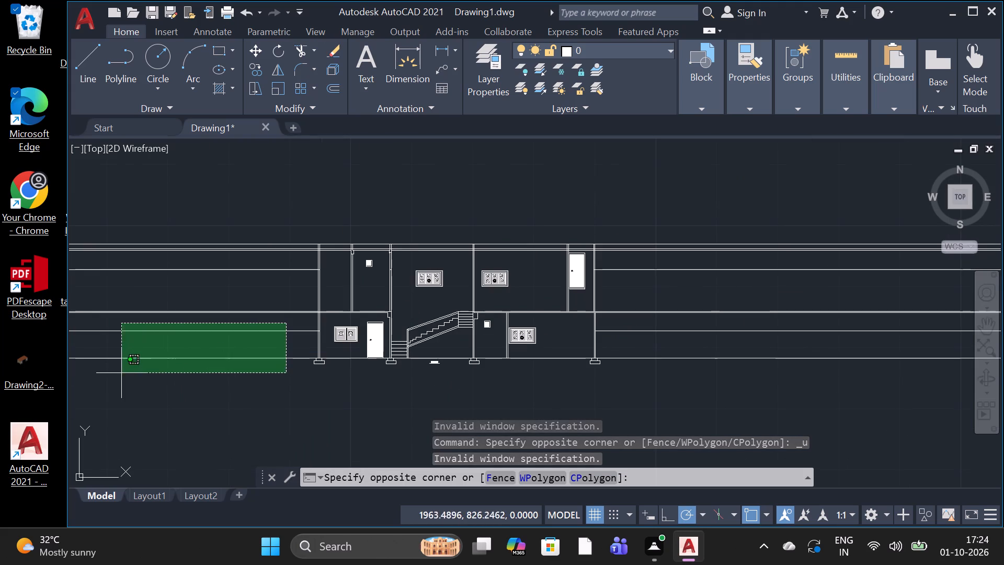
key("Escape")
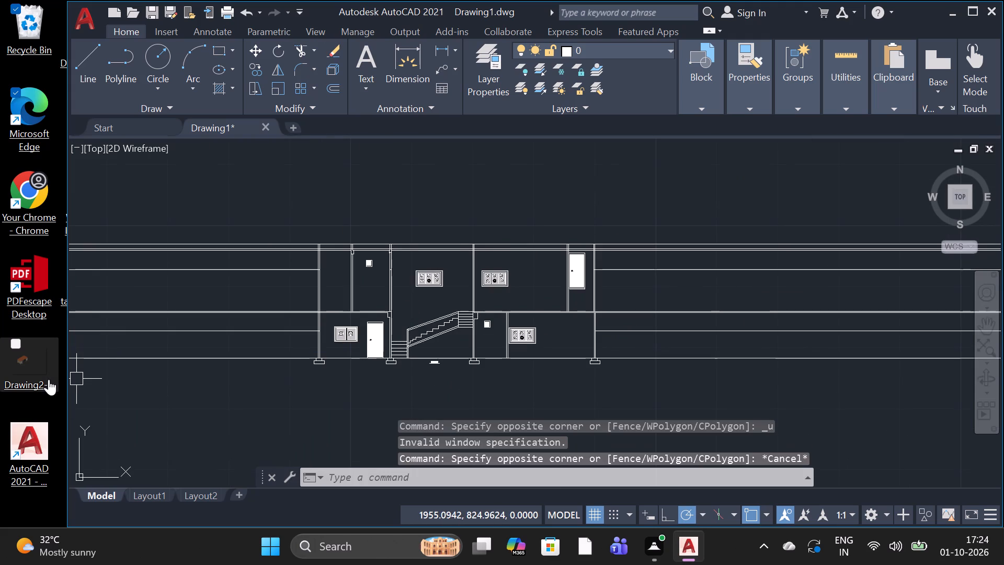
Undo the SECTION title below the building section, including its underline and copy.
key("ctrl+z")
key("ctrl+z")
key("ctrl+z")
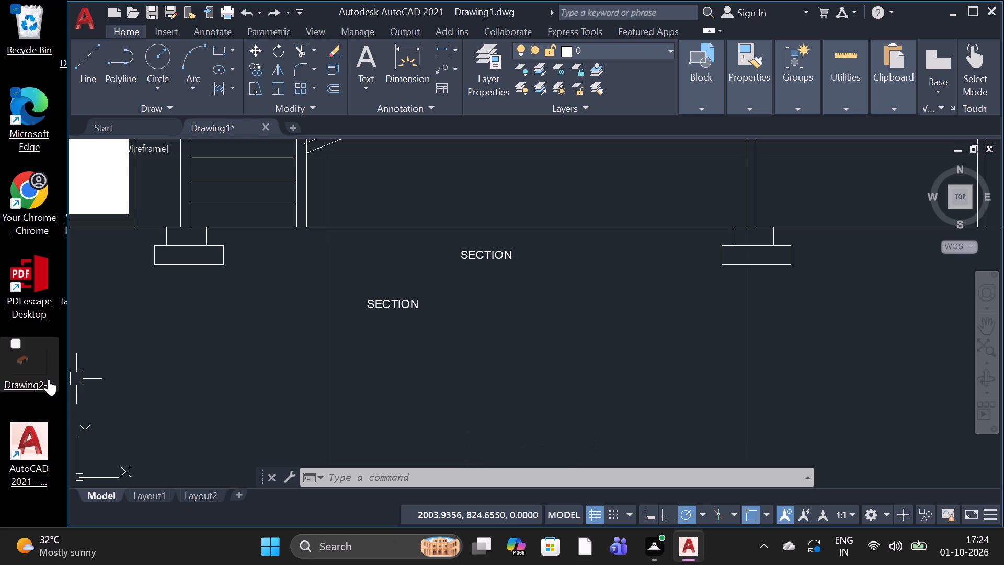
key("ctrl+z")
key("ctrl+z")
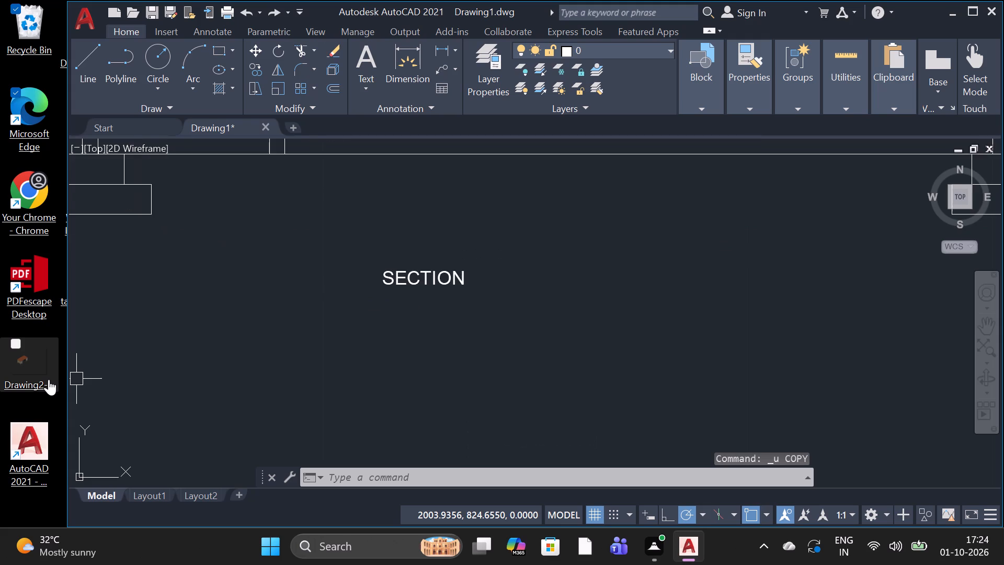
key("ctrl+z")
key("ctrl+z")
key("ctrl+z")
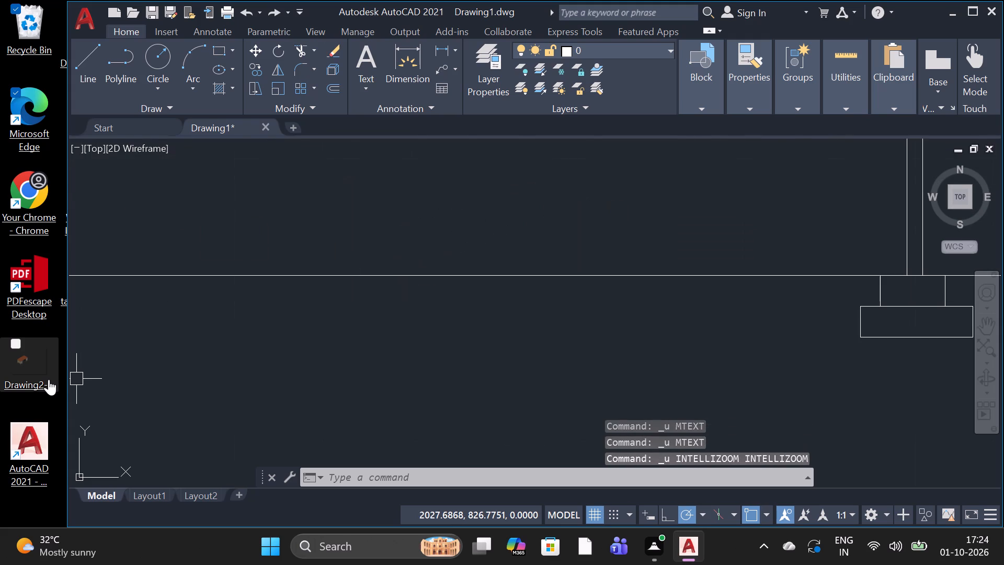
Undo the footing lines below the ground line and the copy of the three-pane window in the ground-floor room beyond the stairs.
key("ctrl+z")
key("ctrl+z")
key("ctrl+z")
key("ctrl+z")
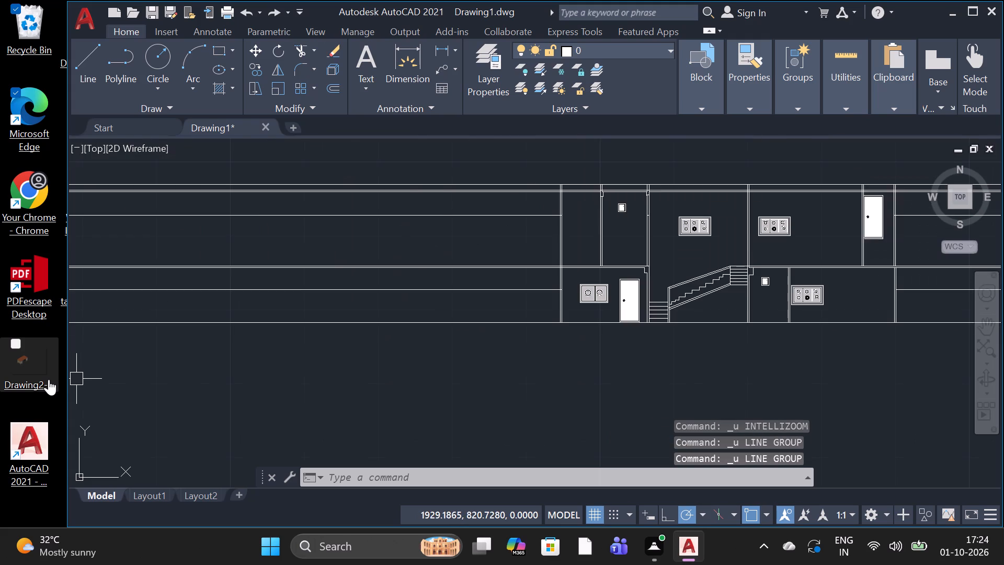
key("ctrl+z")
key("ctrl+z")
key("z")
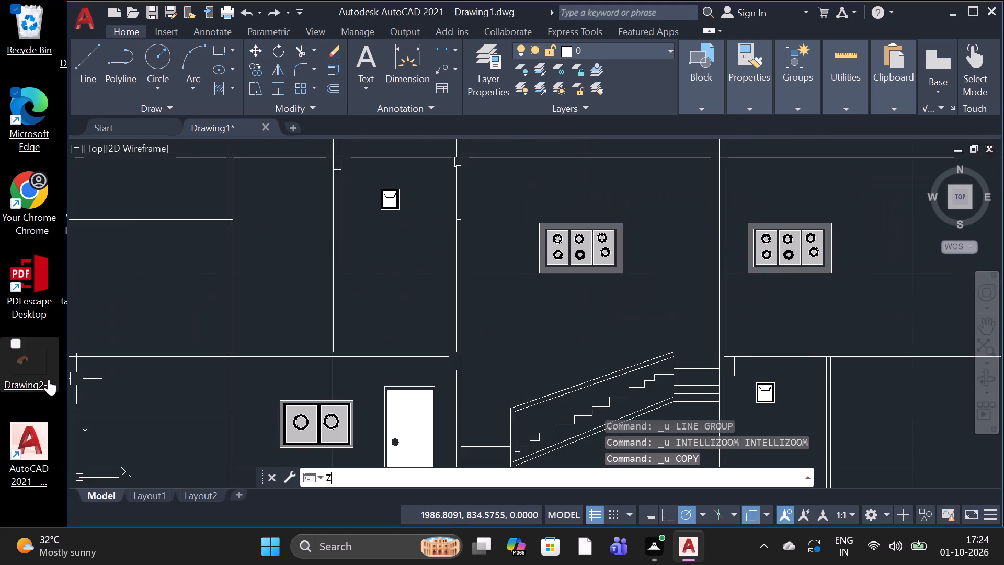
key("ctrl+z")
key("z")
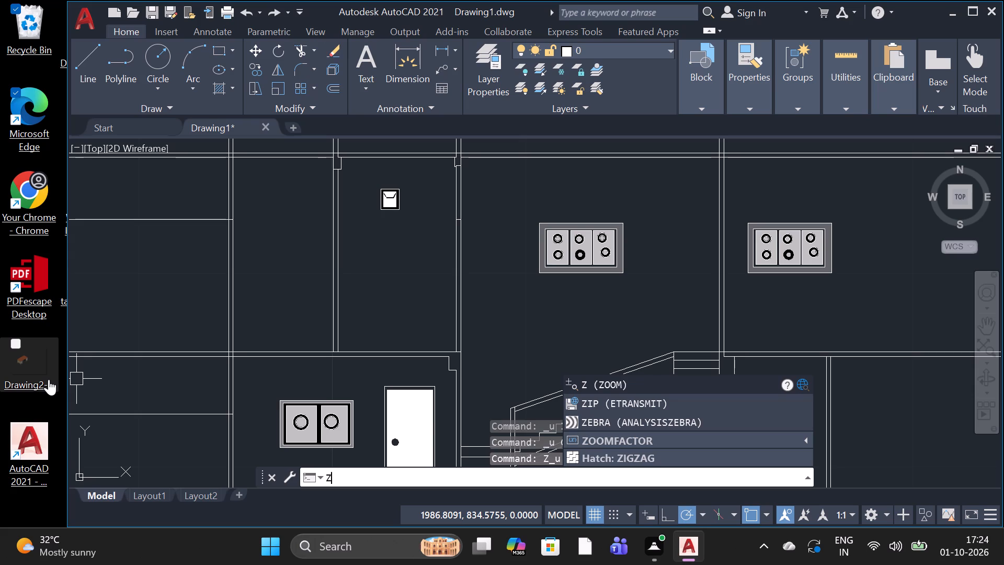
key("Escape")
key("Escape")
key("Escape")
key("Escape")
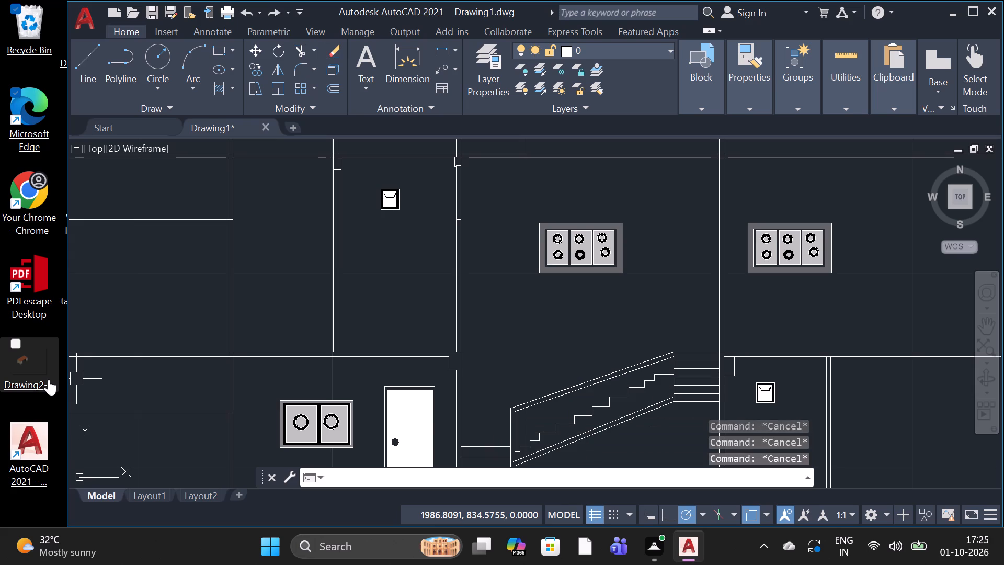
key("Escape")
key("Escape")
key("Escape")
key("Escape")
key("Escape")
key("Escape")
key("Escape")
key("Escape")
Undo the copy of the small ventilator beside the staircase landing and the line erasure at the ground-floor partition wall.
key("ctrl+z")
key("ctrl+z")
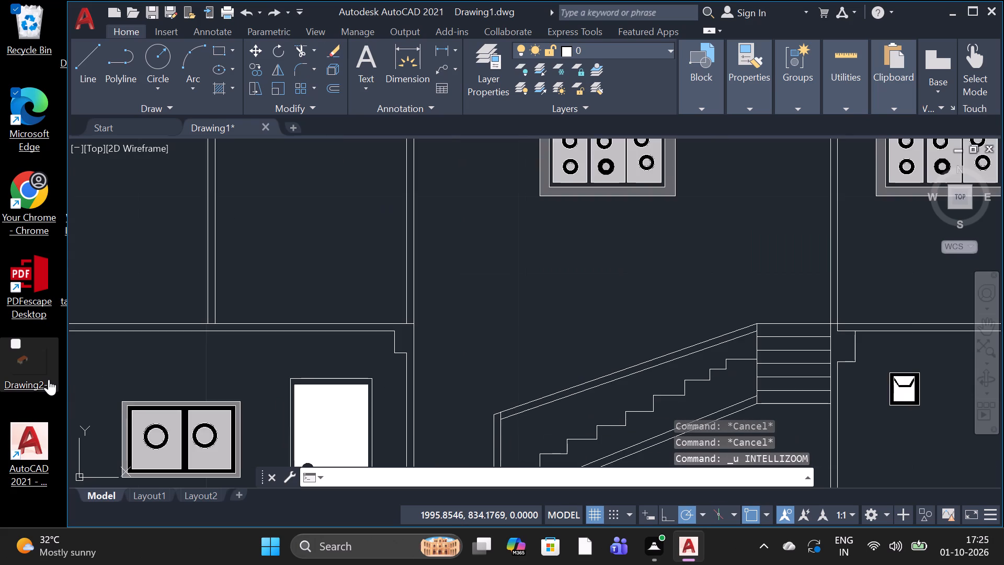
key("ctrl+z")
key("ctrl+z")
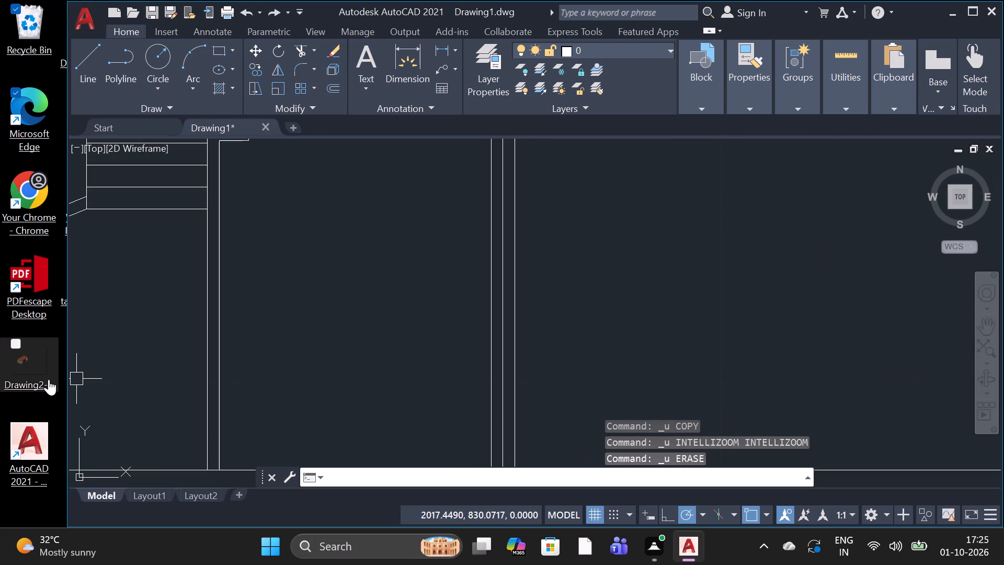
key("Escape")
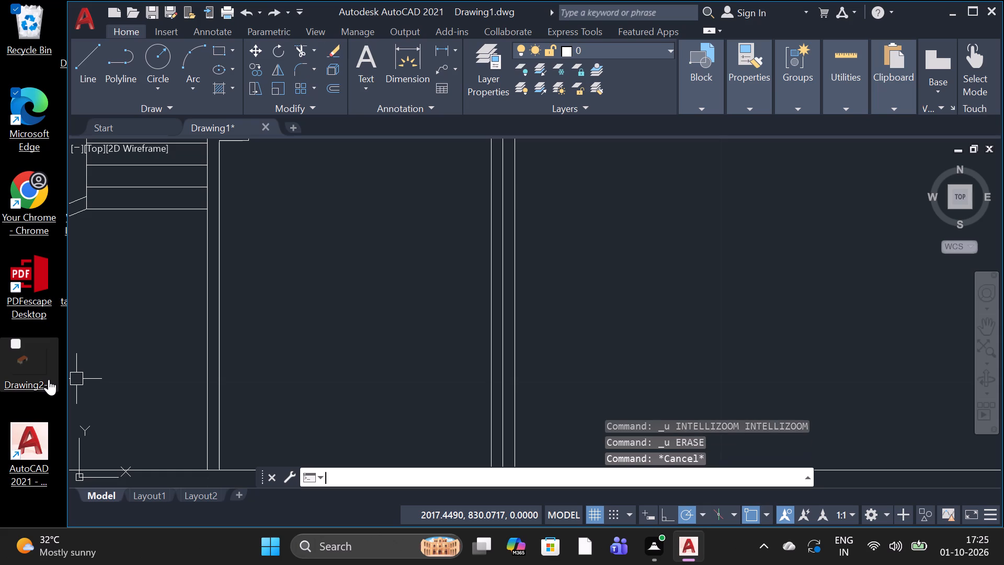
key("Escape")
key("Escape")
key("Escape")
key("Escape")
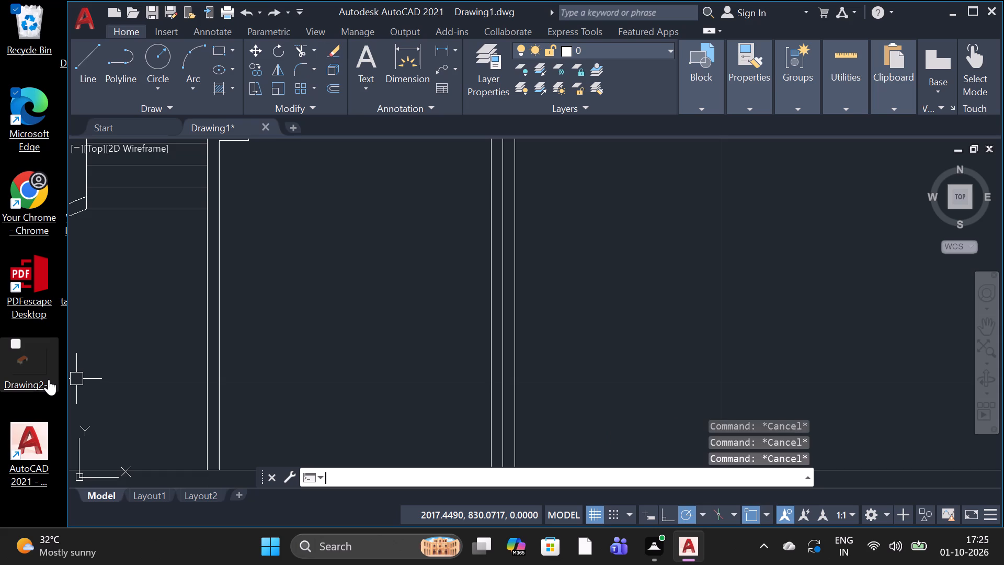
Undo the lines forming the ground-floor partition wall in the room beyond the staircase.
scroll(49, 379, "down", 4)
scroll(539, 320, "down", 3)
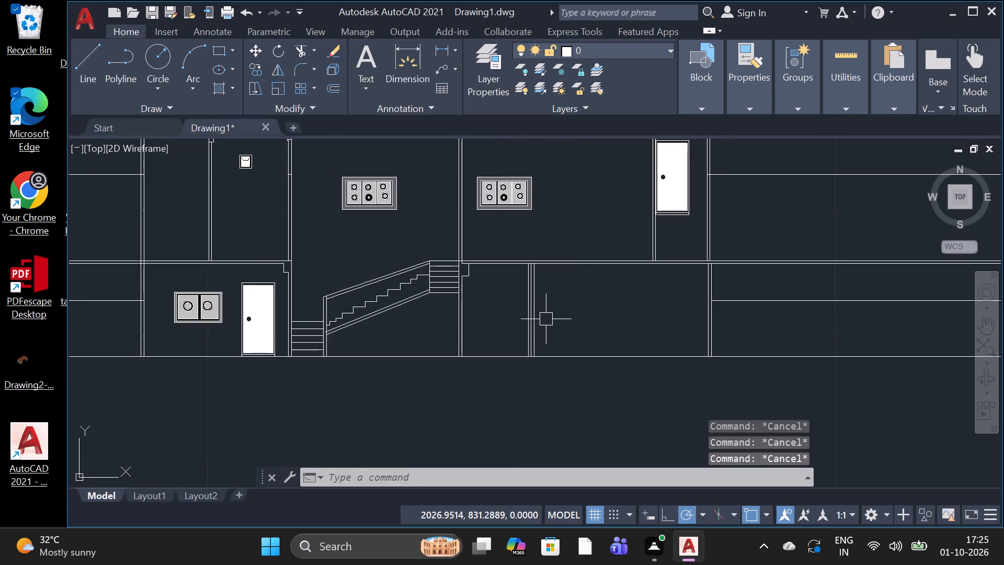
scroll(546, 319, "up", 4)
key("ctrl+z")
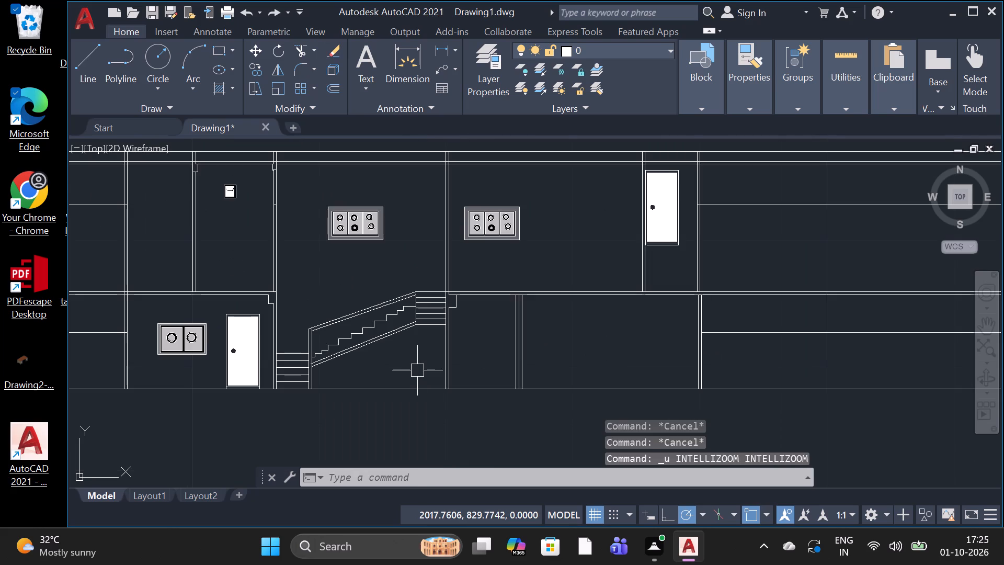
key("ctrl+z")
left_click(417, 370, "ctrl")
key("ctrl+z")
left_click(417, 370)
key("ctrl+z")
left_click(417, 370)
key("ctrl+z")
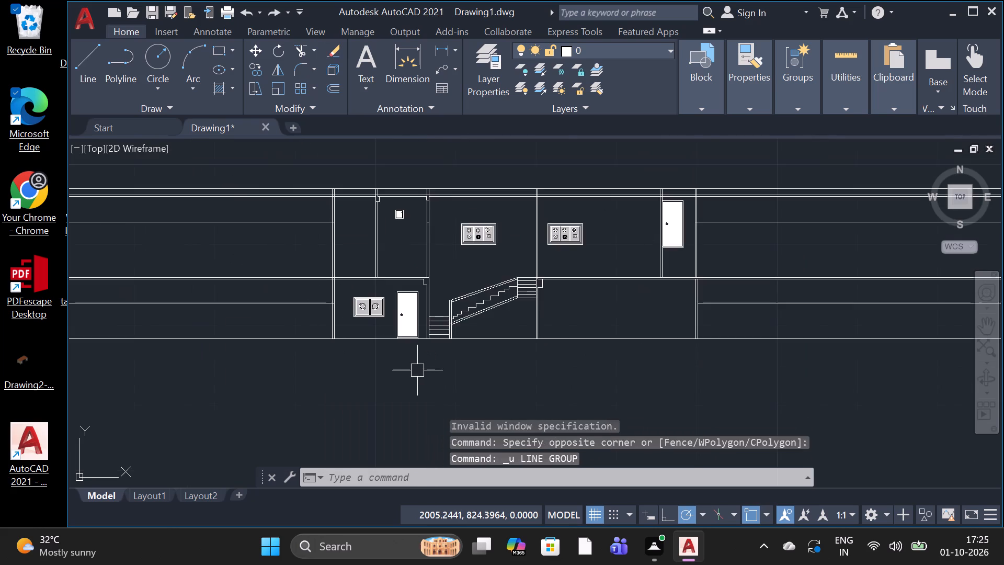
key("ctrl+z")
left_click(417, 370, "ctrl")
key("ctrl+z")
left_click(417, 370, "ctrl")
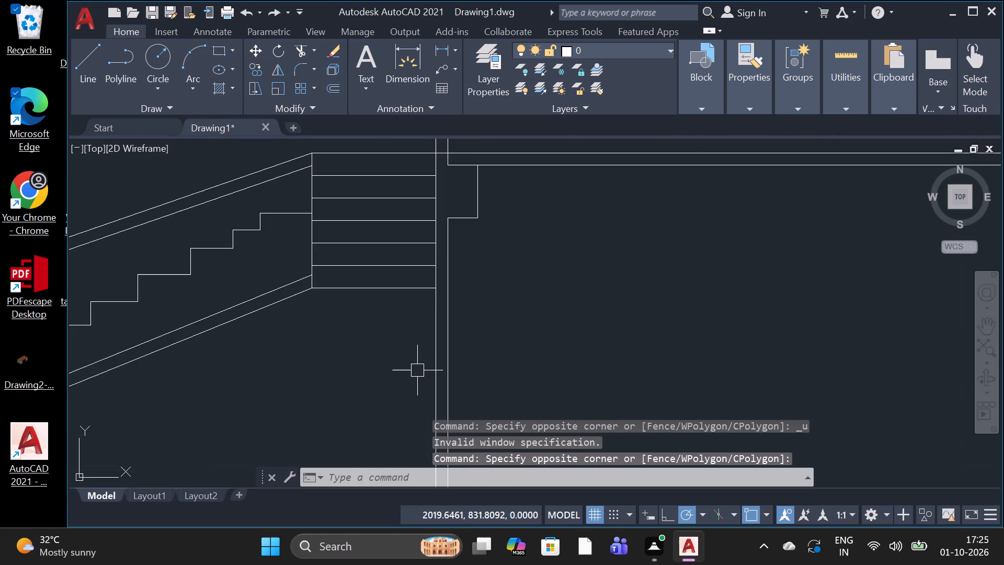
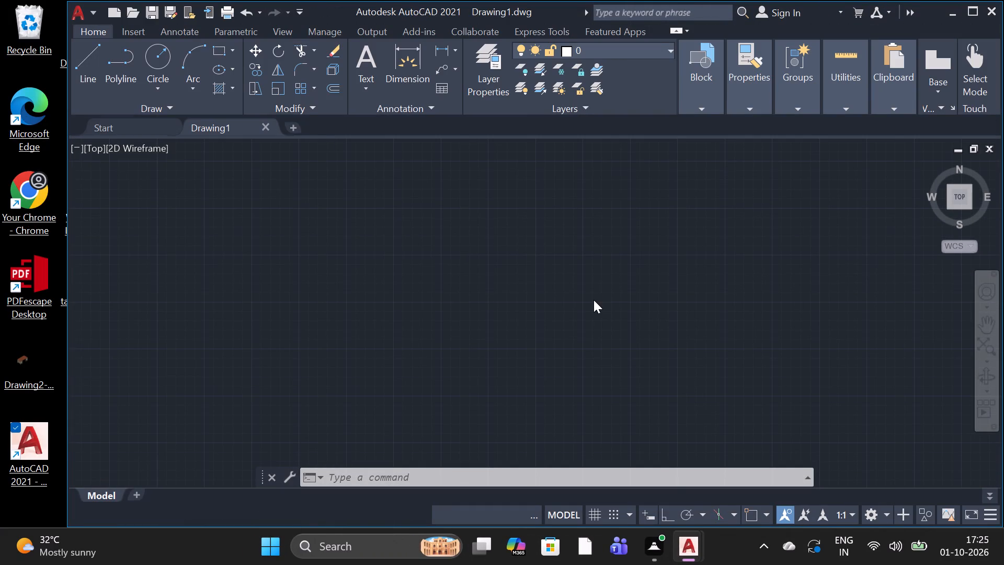
Switch to the other open drawing window, the one containing the building section.
left_click(695, 555)
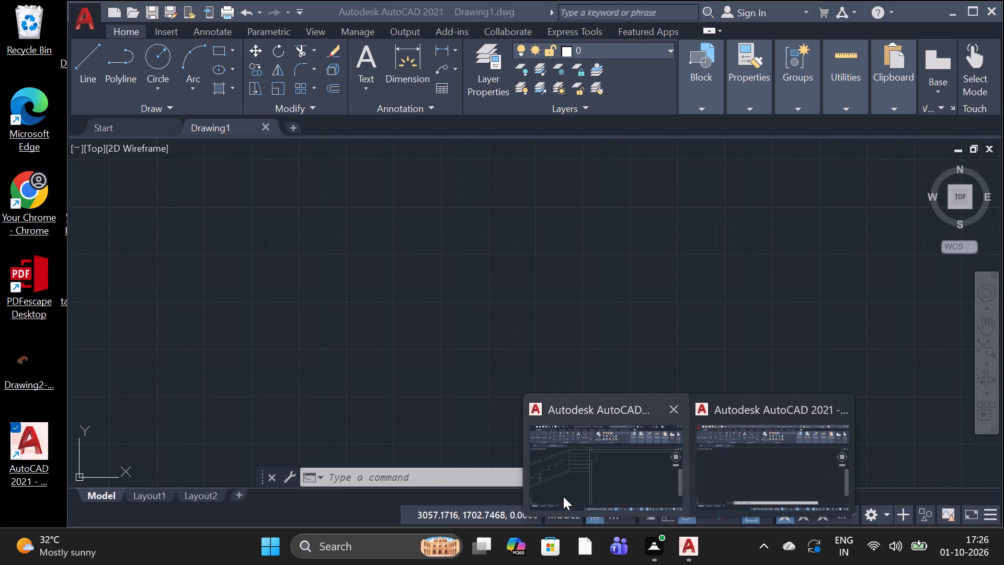
left_click(572, 484)
Undo the latest line erasure and trim in the ground-floor room beyond the staircase.
scroll(486, 328, "down", 3)
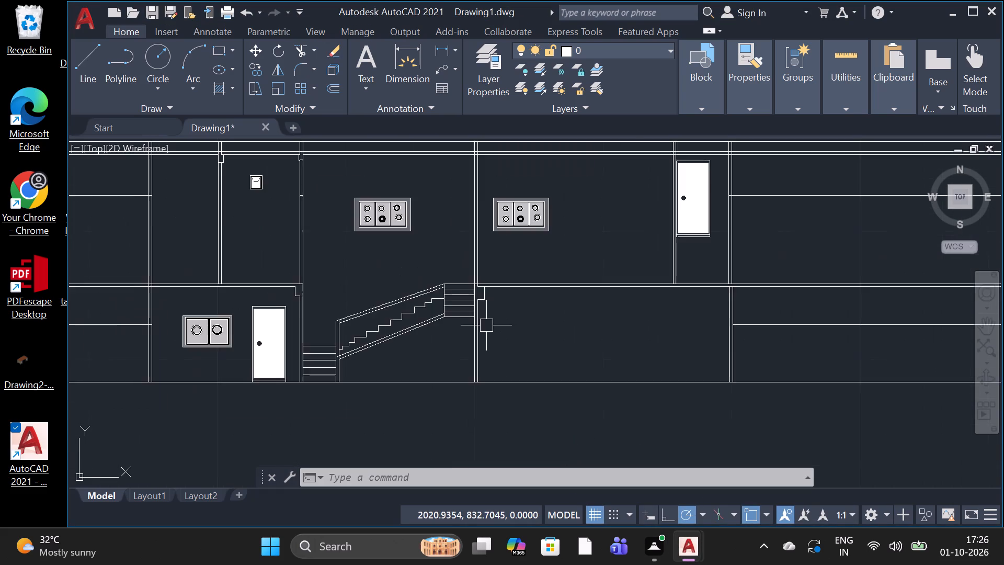
scroll(486, 325, "down", 2)
scroll(425, 267, "up", 3)
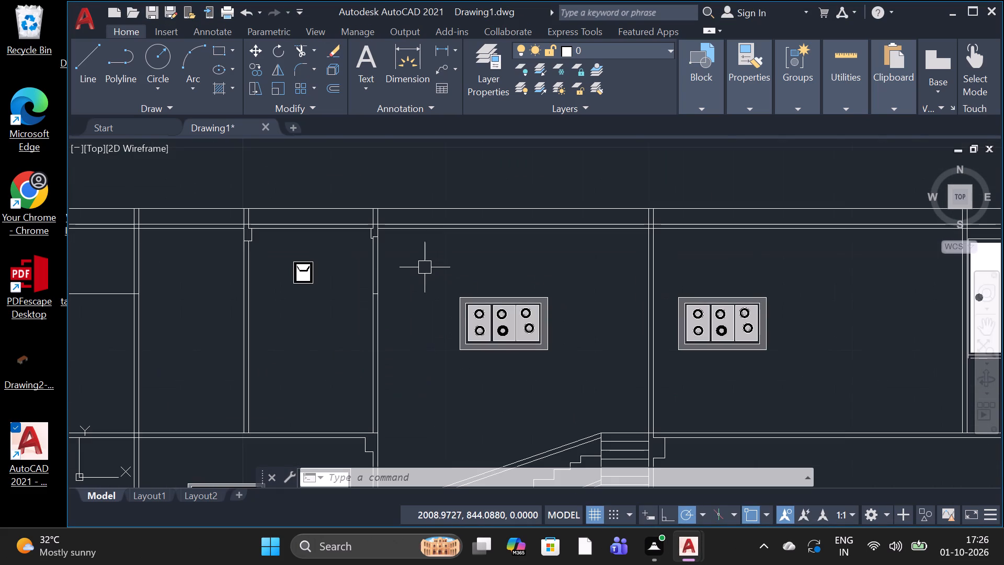
scroll(425, 267, "down", 2)
scroll(581, 356, "up", 1)
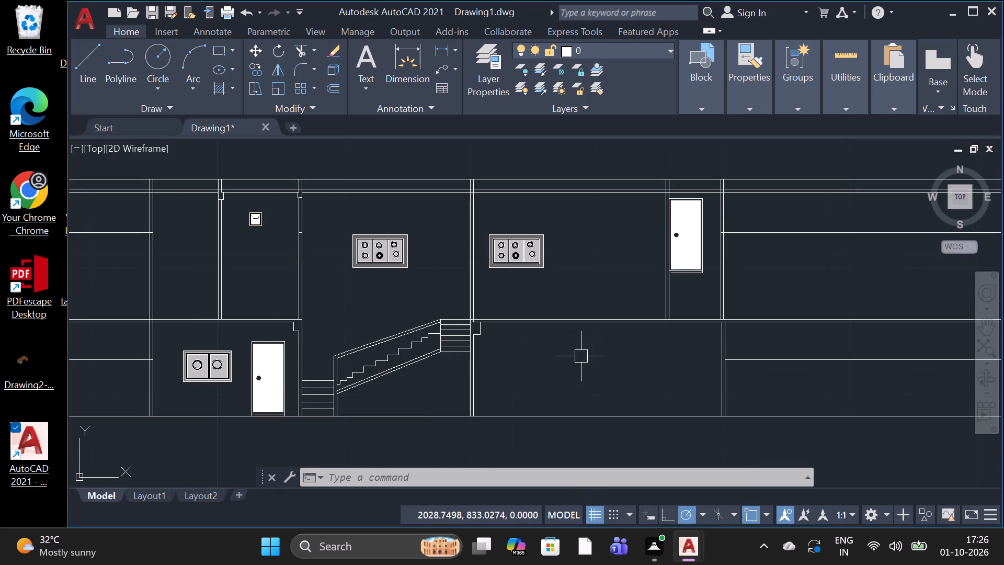
key("ctrl+z")
key("ctrl+z")
key("ctrl+z")
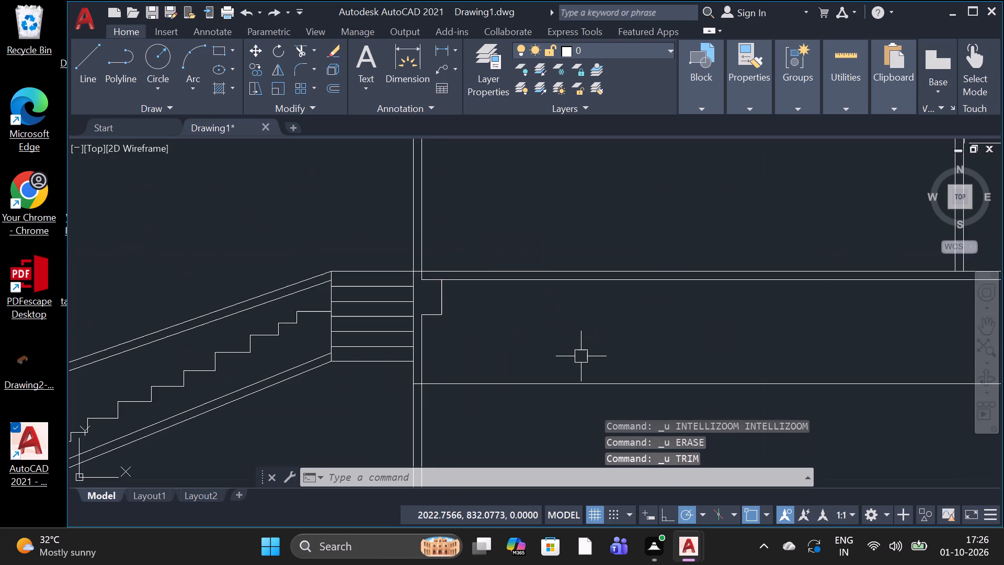
key("ctrl+z")
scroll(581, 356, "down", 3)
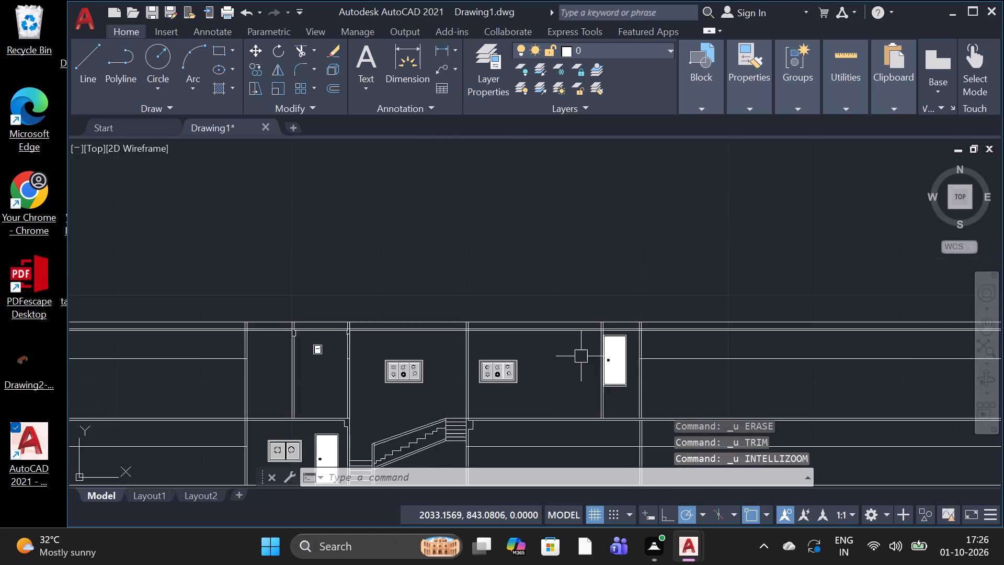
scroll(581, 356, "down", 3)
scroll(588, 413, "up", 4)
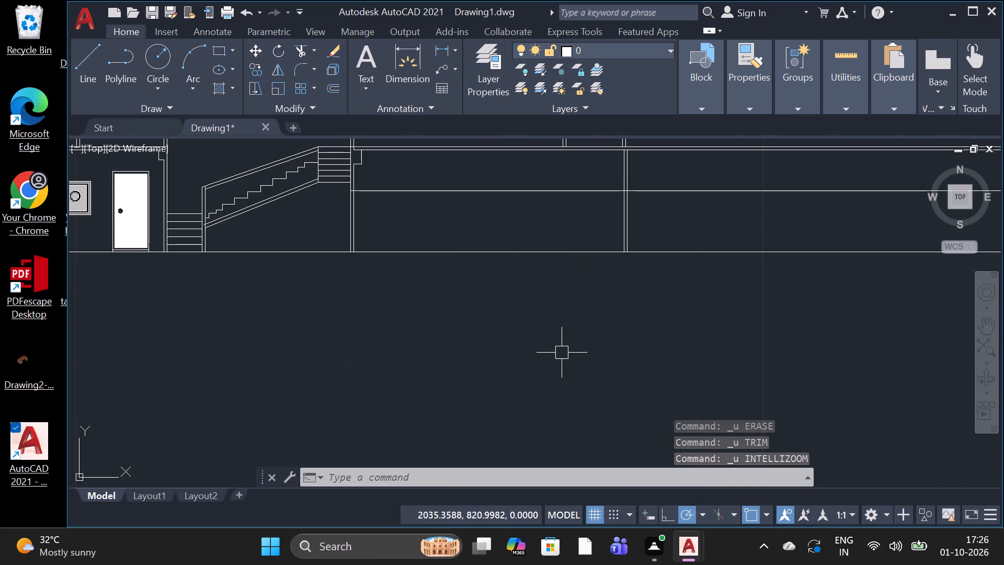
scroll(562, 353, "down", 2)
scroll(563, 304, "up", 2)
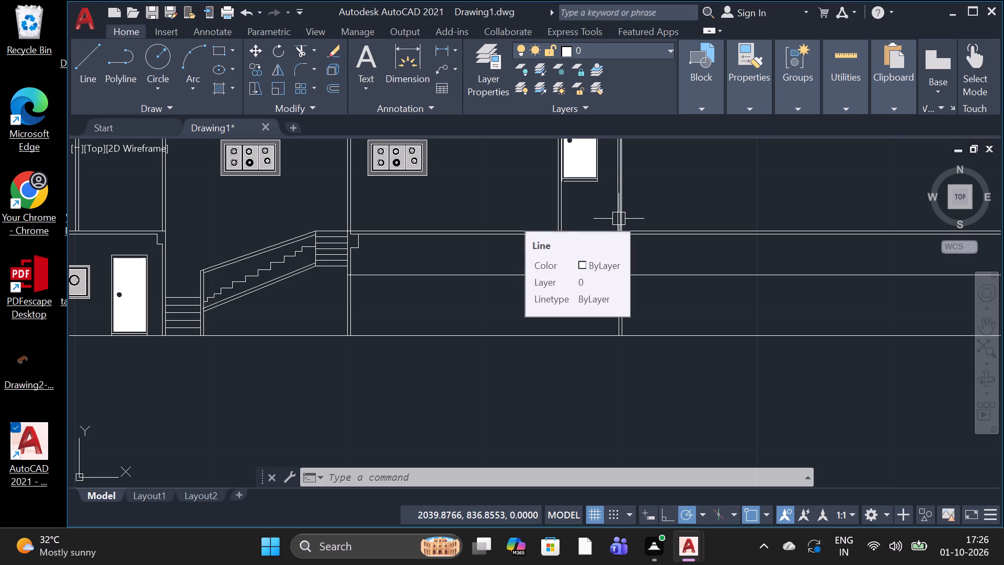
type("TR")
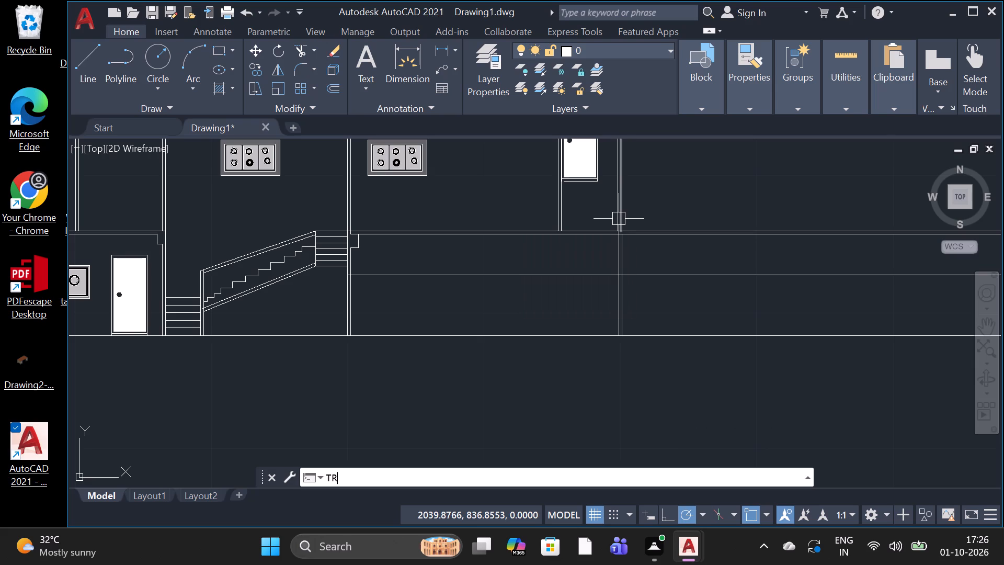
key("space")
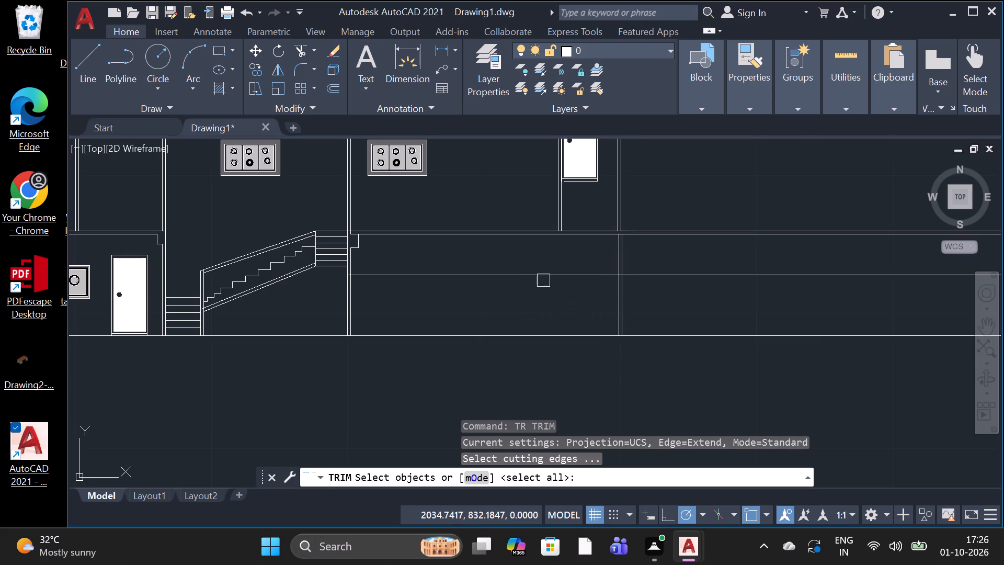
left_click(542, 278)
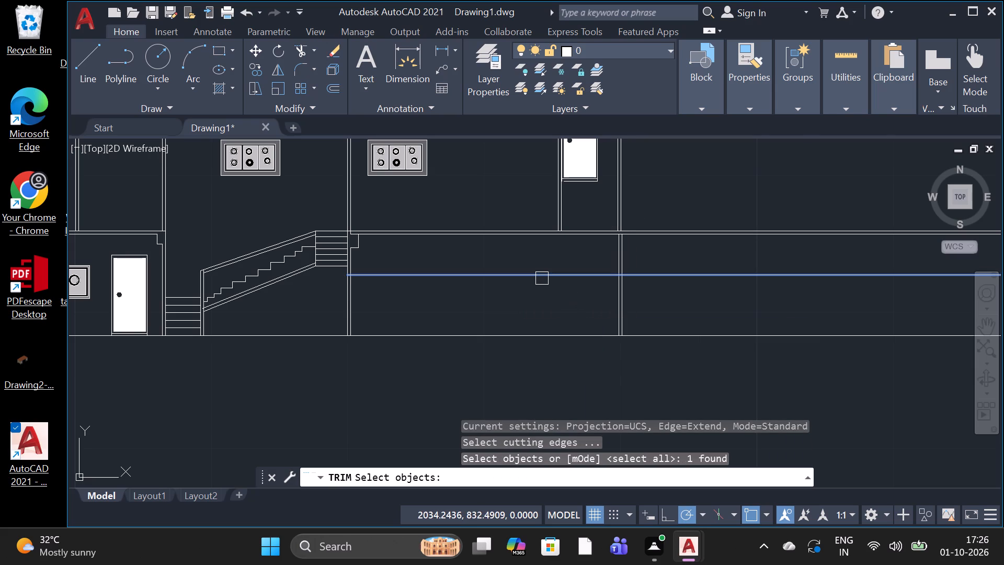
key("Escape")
Trim away the horizontal line crossing the ground-floor room between the stair-side wall and the far wall.
type("TR")
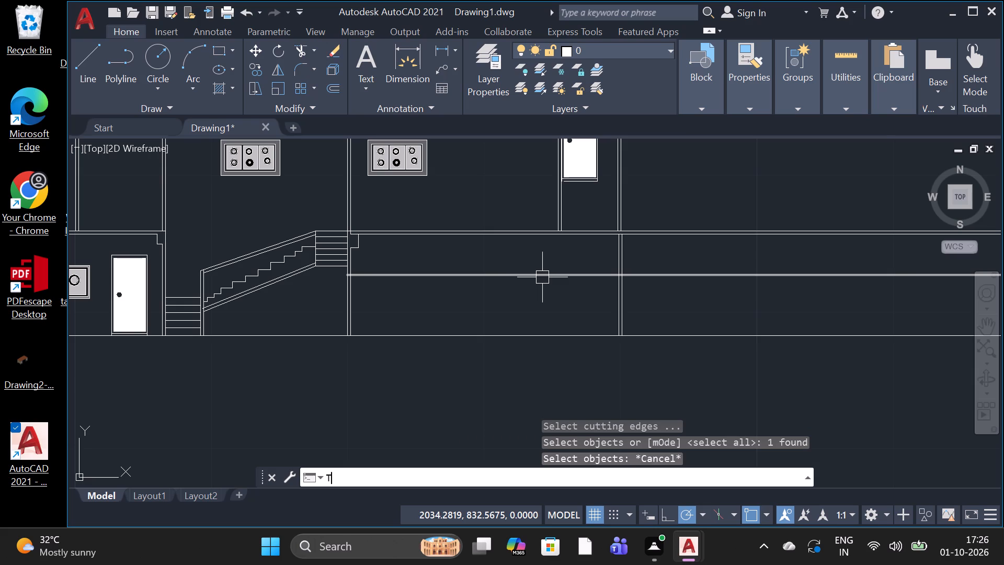
key("space")
key("space")
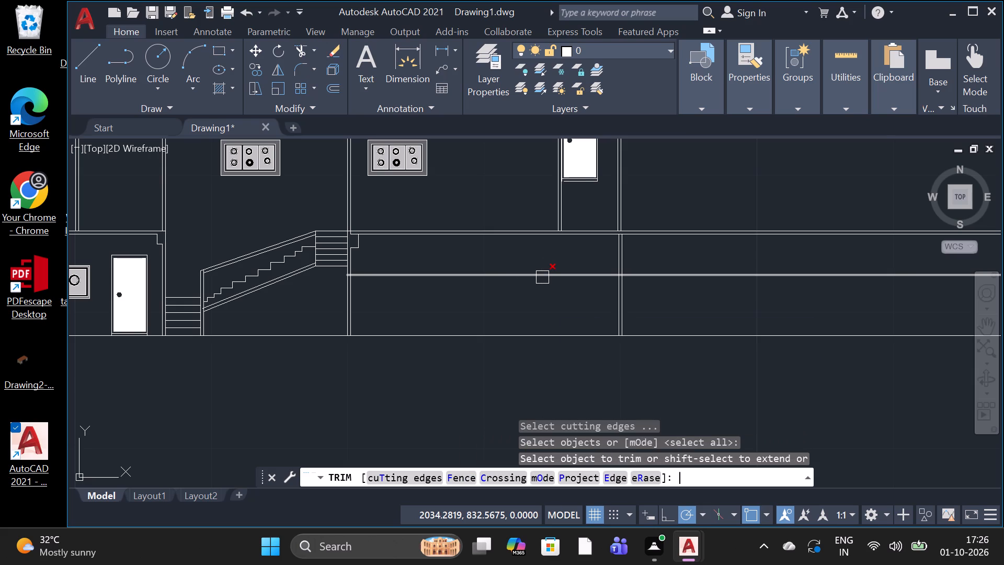
left_click(542, 277)
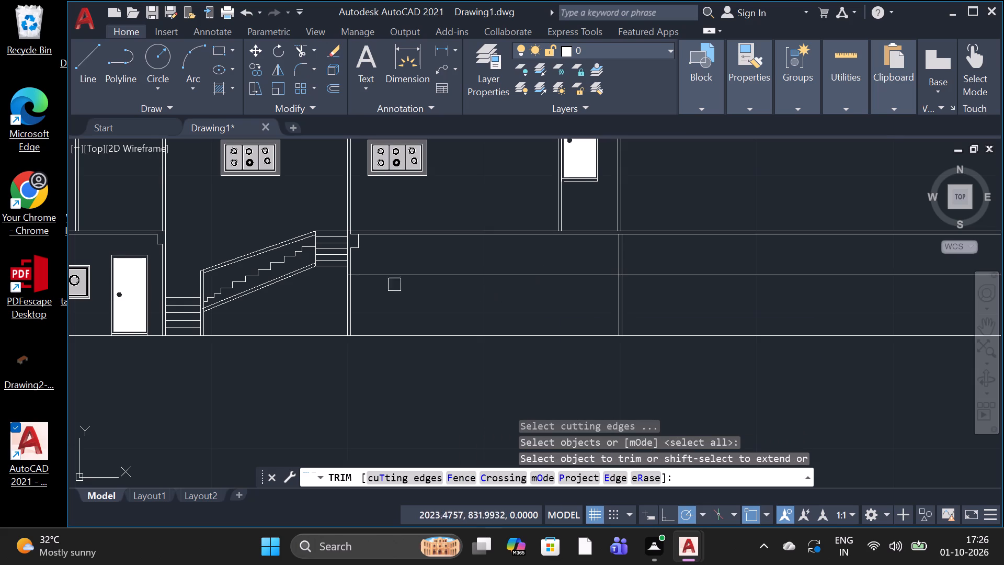
scroll(515, 330, "up", 1)
scroll(557, 265, "up", 2)
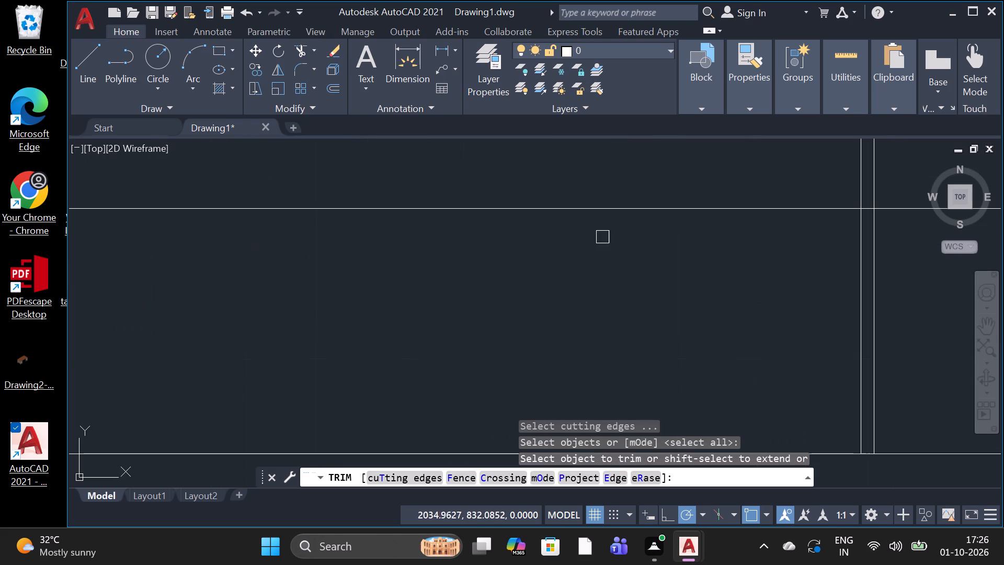
left_click(650, 214)
scroll(653, 217, "down", 4)
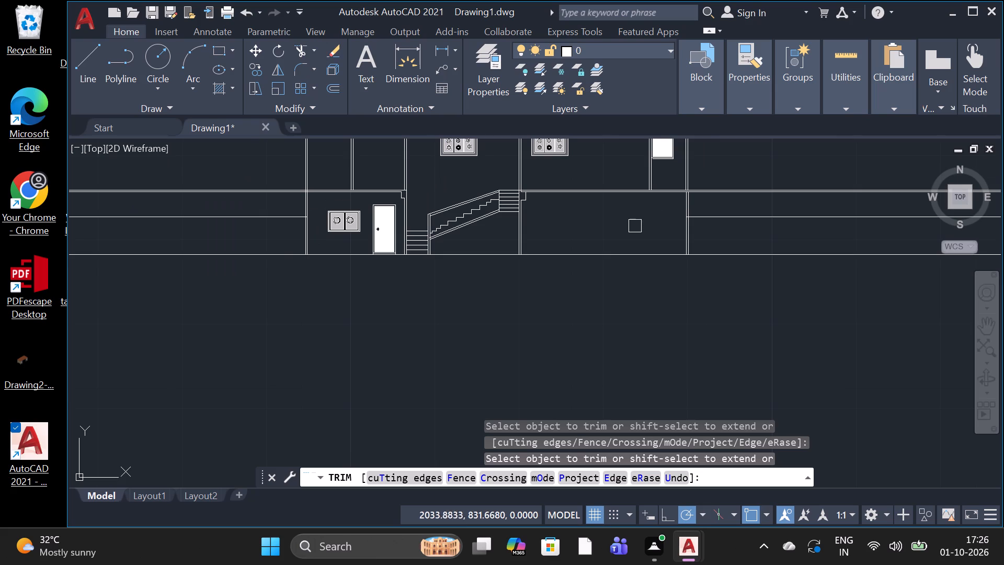
key("space")
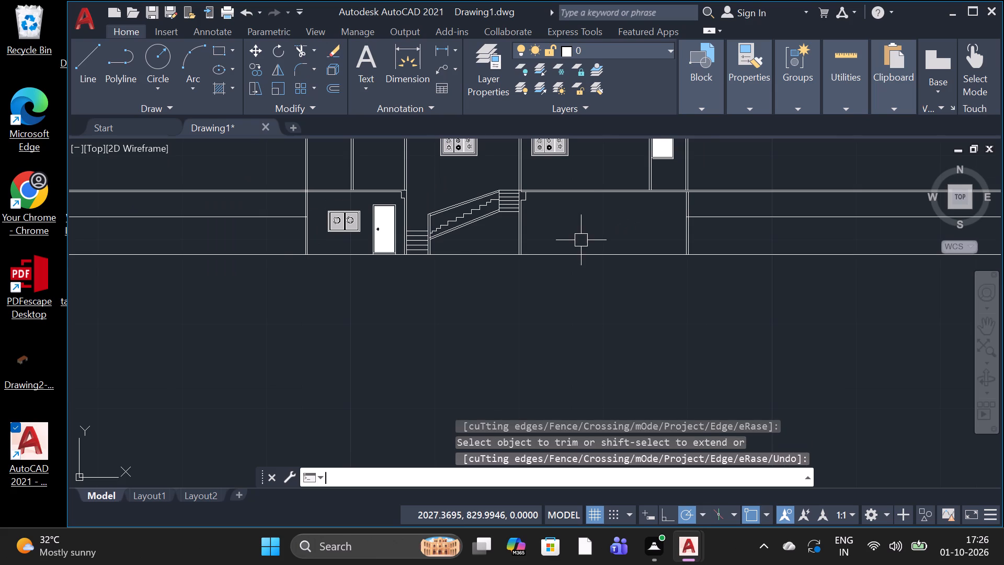
Draw a line along the slab underside about 5.5 units from the stair-side wall, turning straight down to the ground line.
scroll(611, 182, "up", 2)
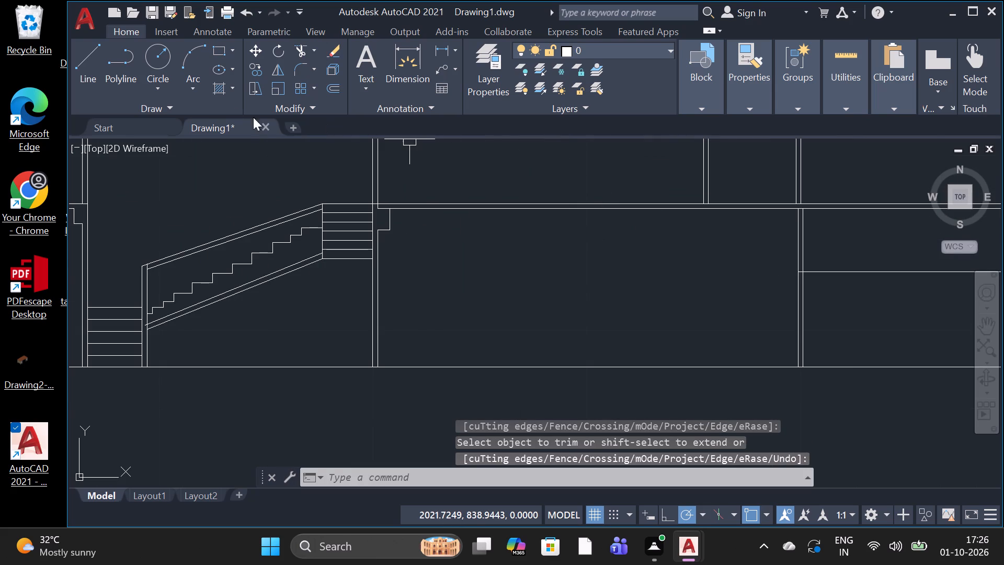
left_click(99, 62)
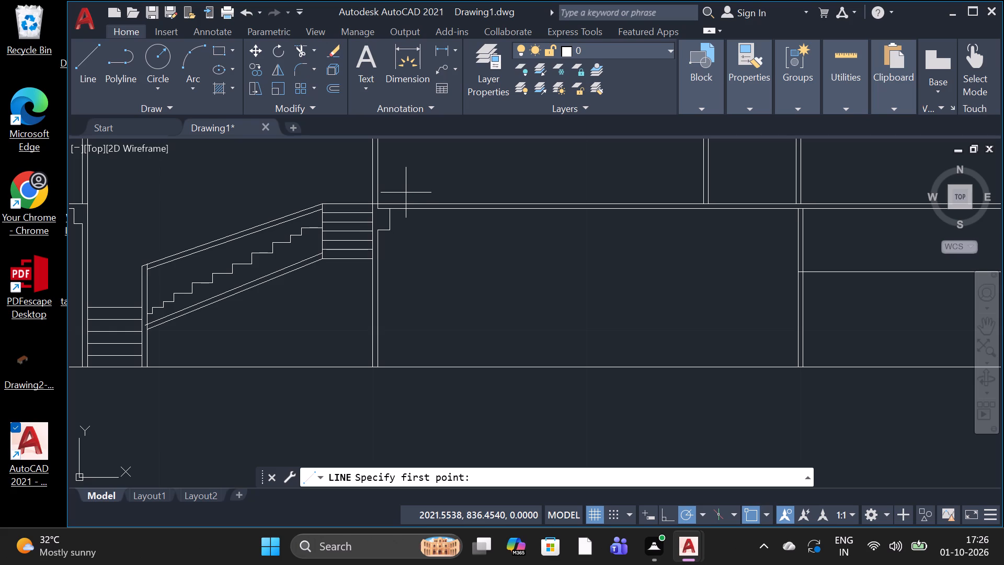
left_click(494, 210)
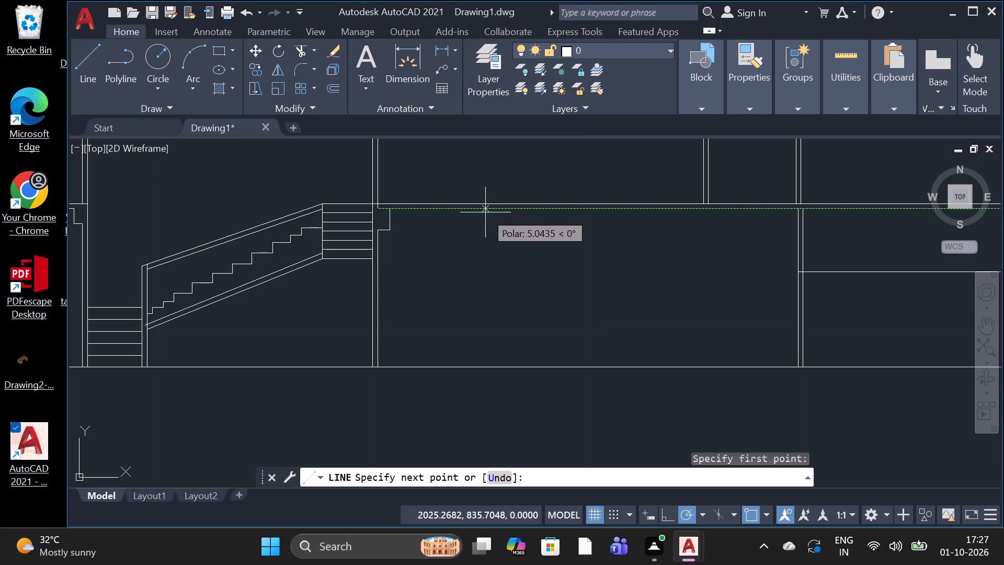
scroll(471, 216, "down", 3)
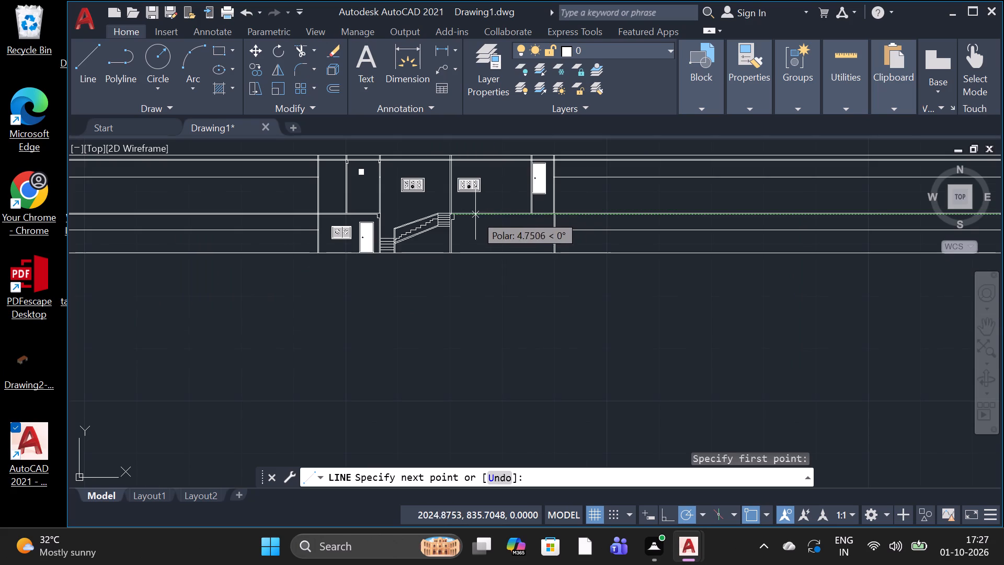
left_click(480, 213)
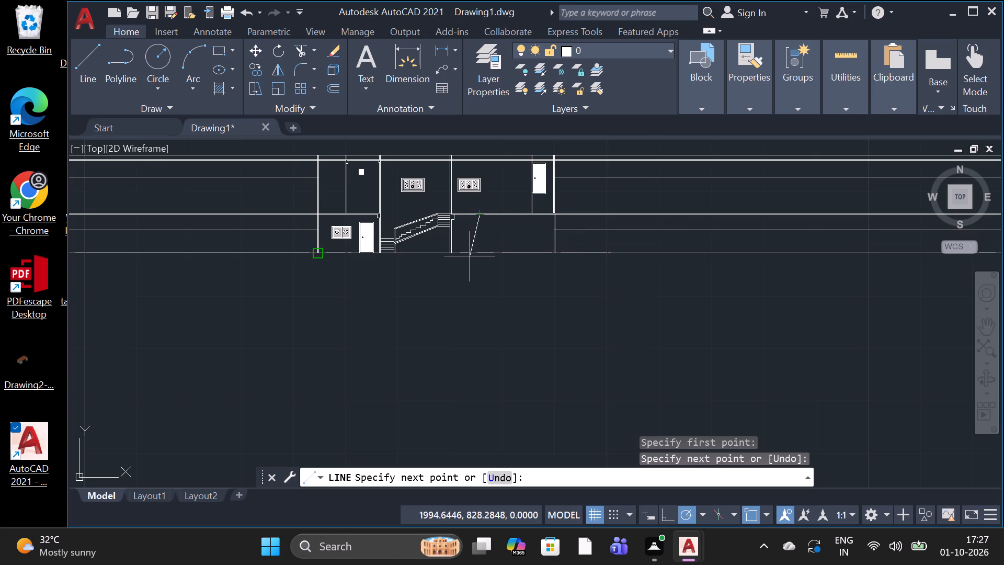
left_click(476, 253)
key("space")
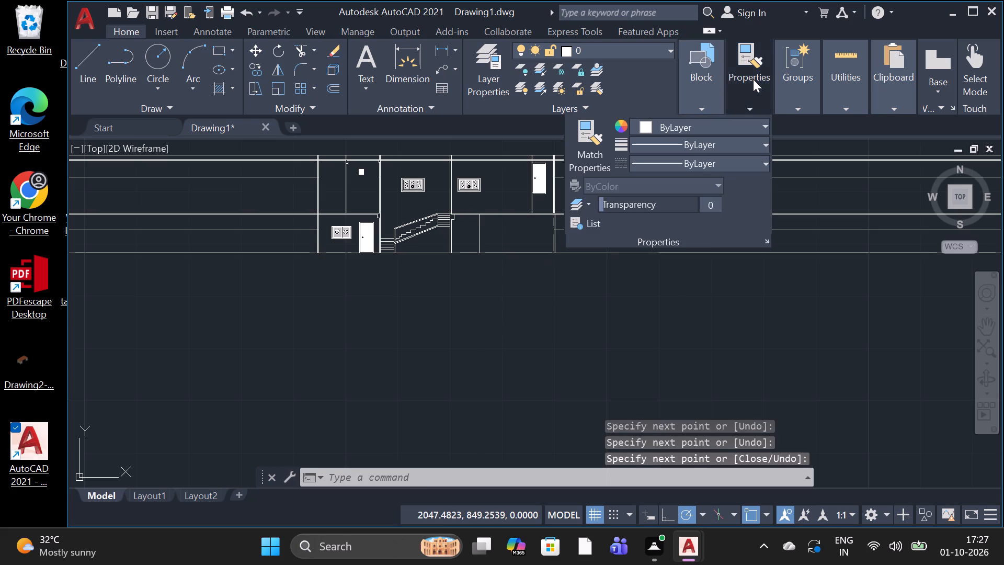
Offset the new vertical line by 0.23 away from the stairs to form the ground-floor partition wall.
type("O")
key("space")
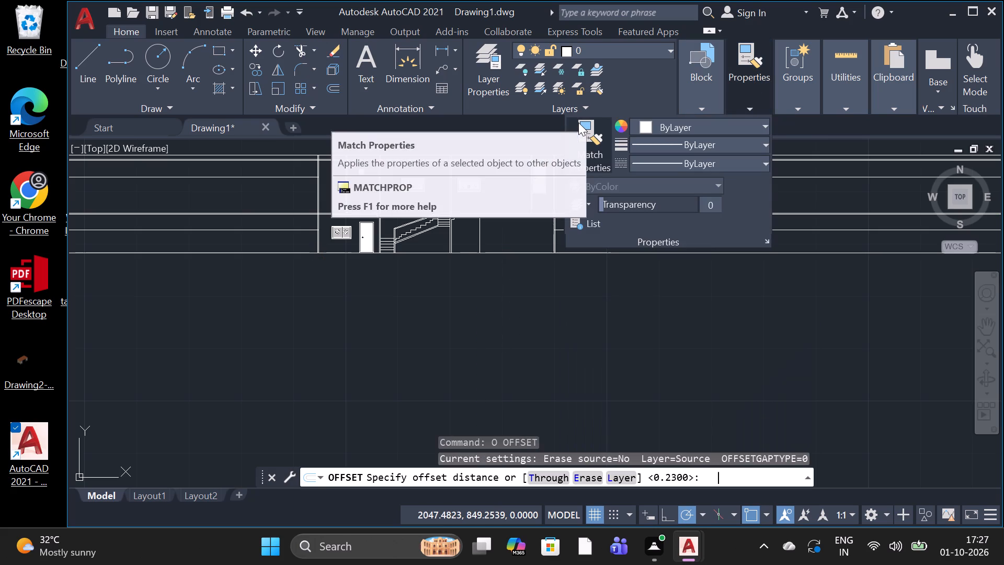
scroll(542, 221, "up", 3)
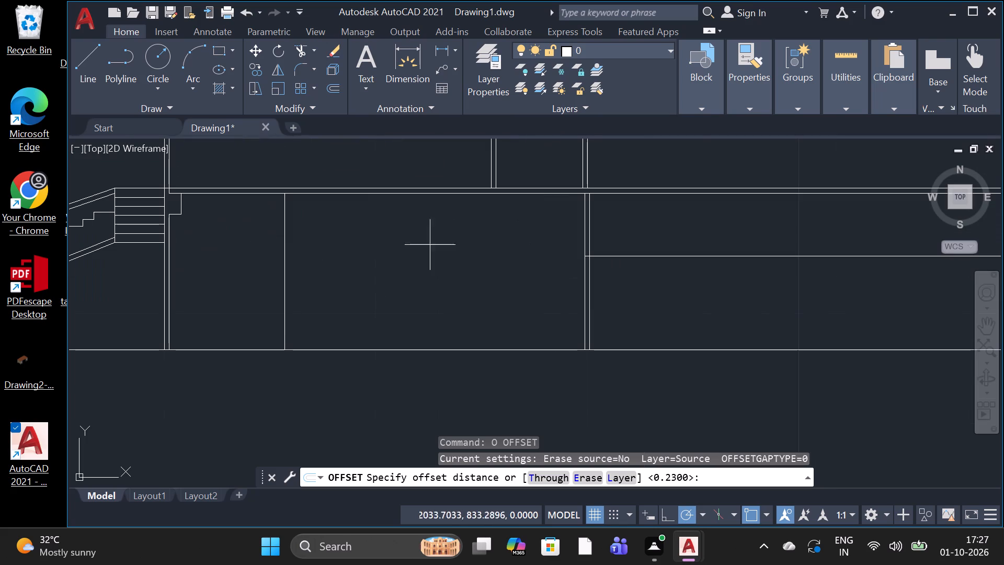
key("space")
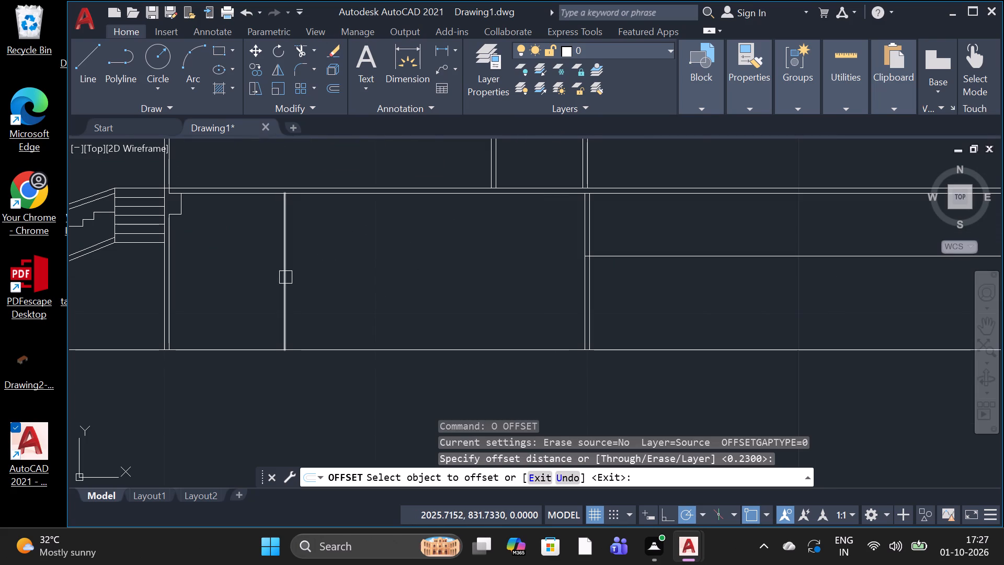
left_click(286, 278)
left_click(295, 285)
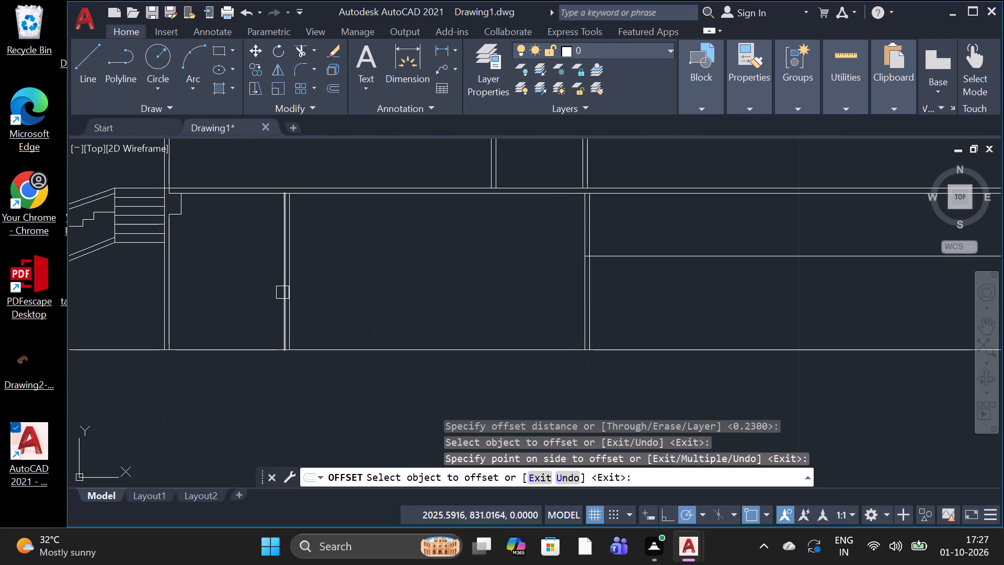
key("space")
Copy the small upper-floor ventilator into the narrow ground-floor room between the stair-side wall and the new partition.
scroll(264, 302, "down", 3)
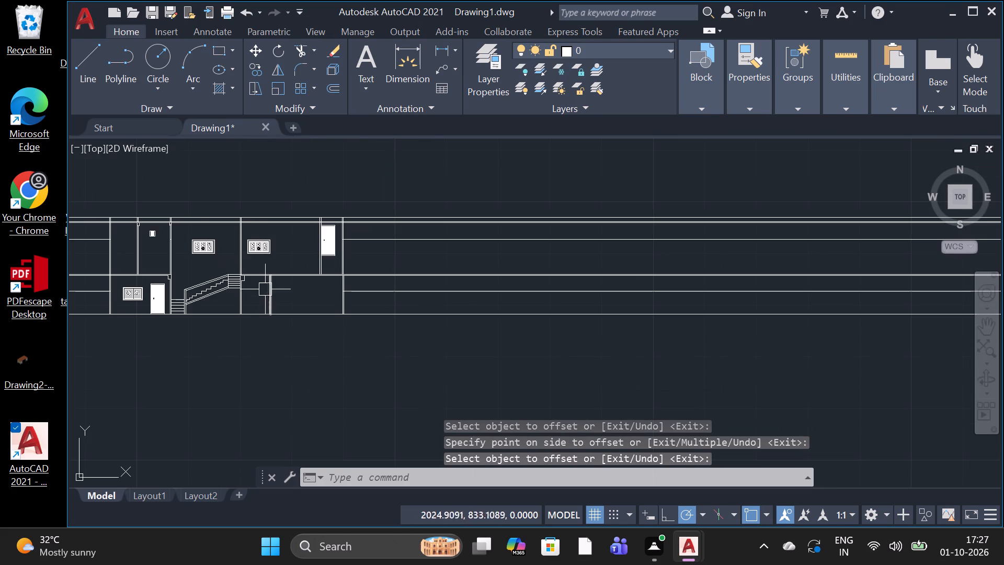
scroll(164, 237, "up", 4)
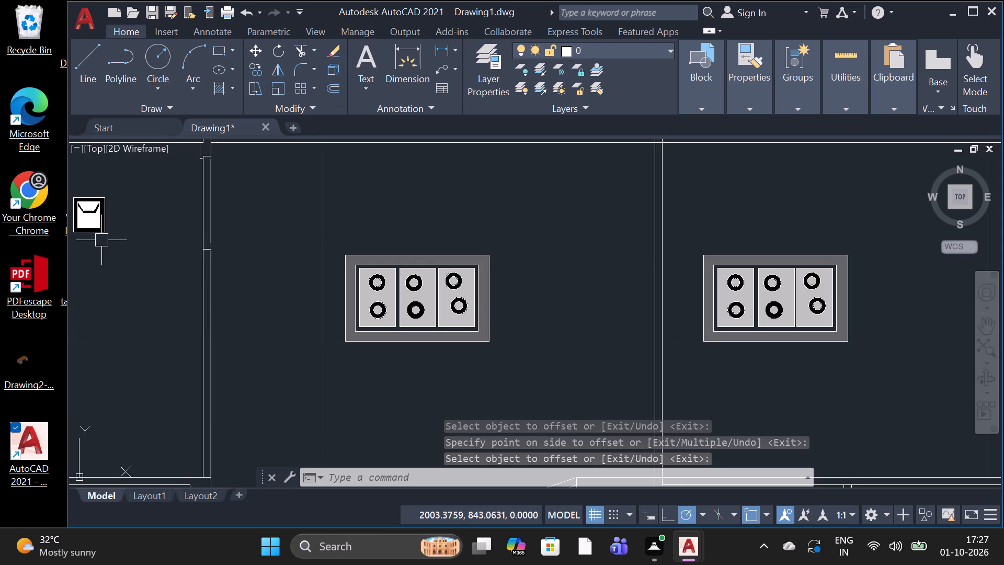
type("CO")
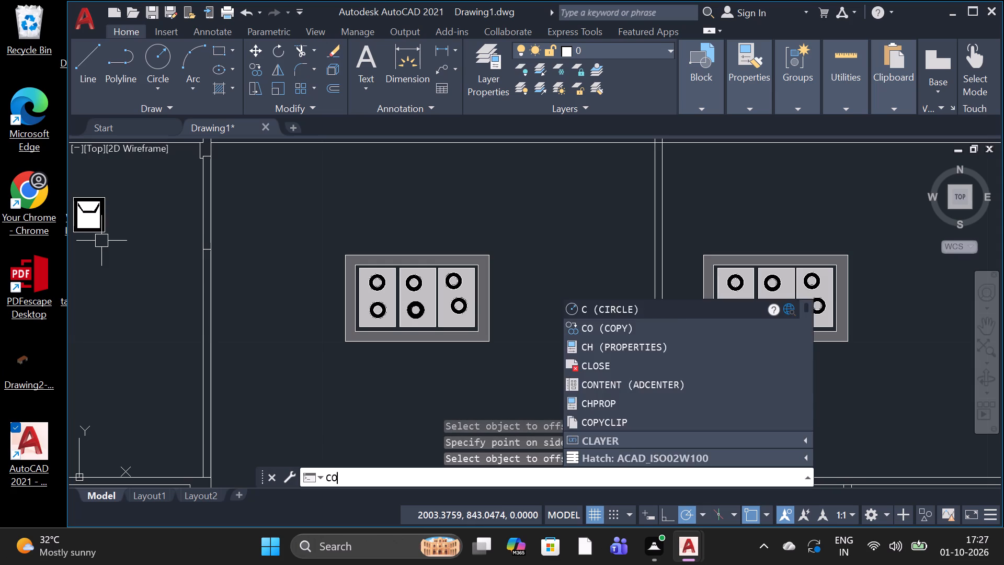
key("space")
scroll(101, 241, "down", 3)
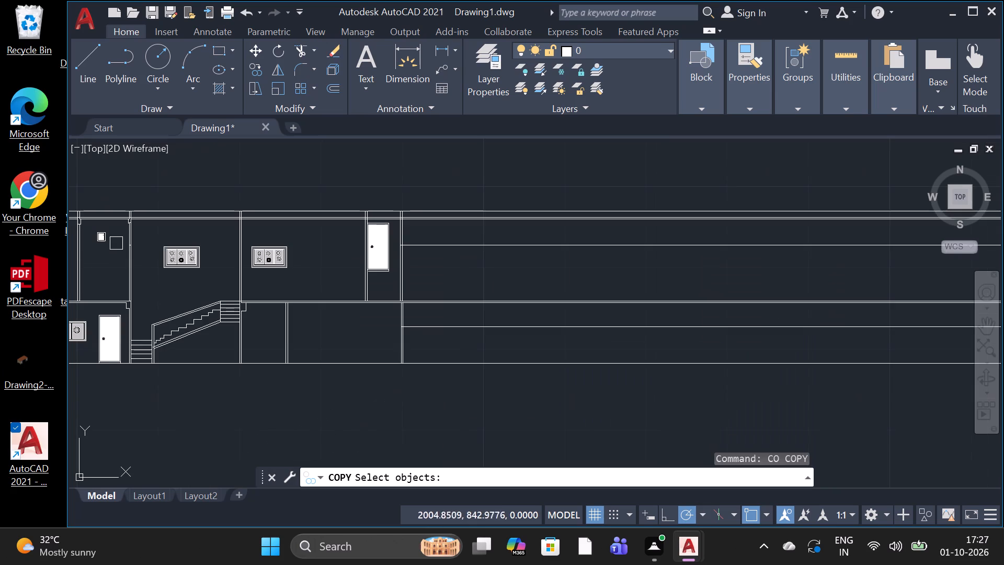
scroll(101, 239, "up", 4)
scroll(101, 239, "down", 3)
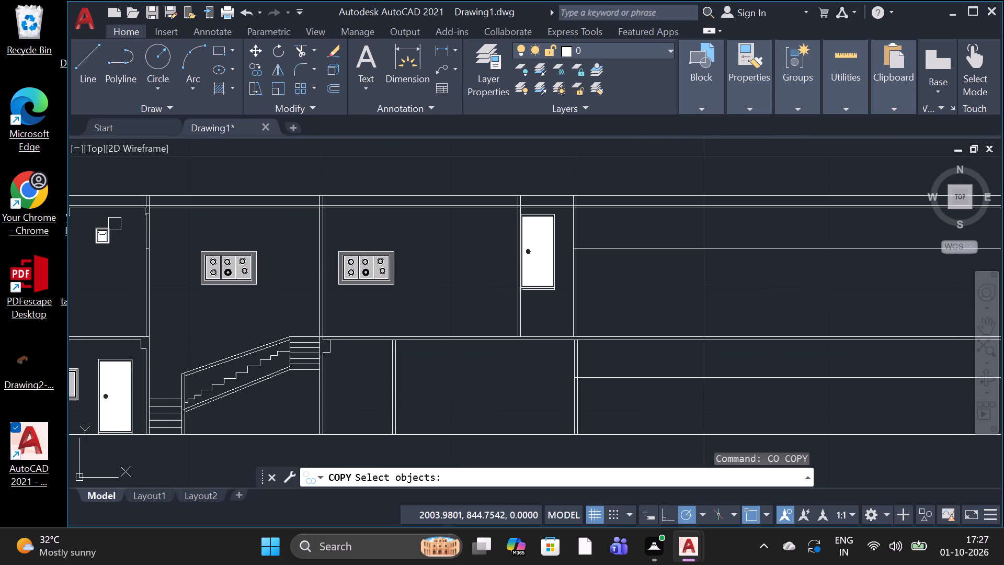
left_click(116, 222)
left_click(91, 247)
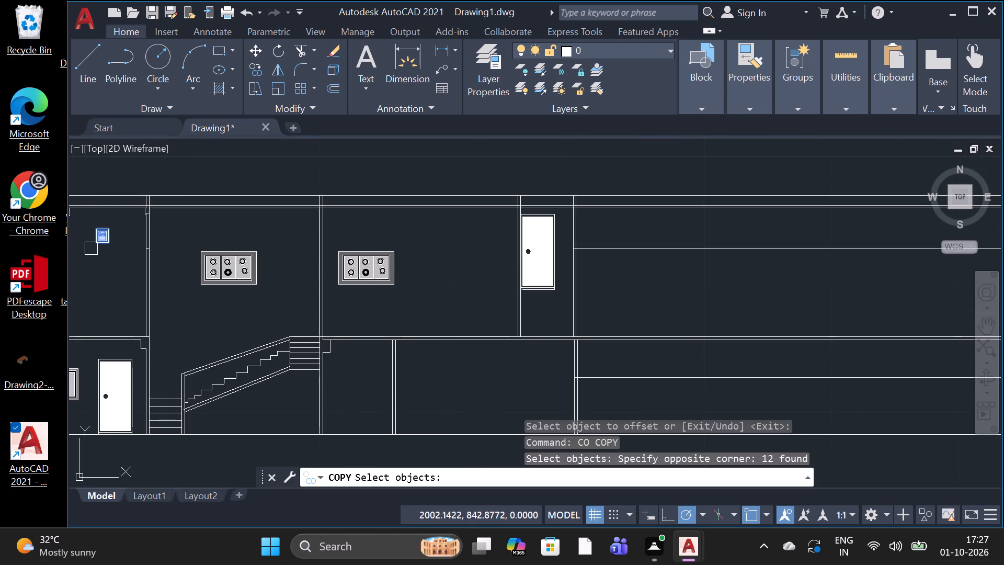
key("space")
left_click(104, 236)
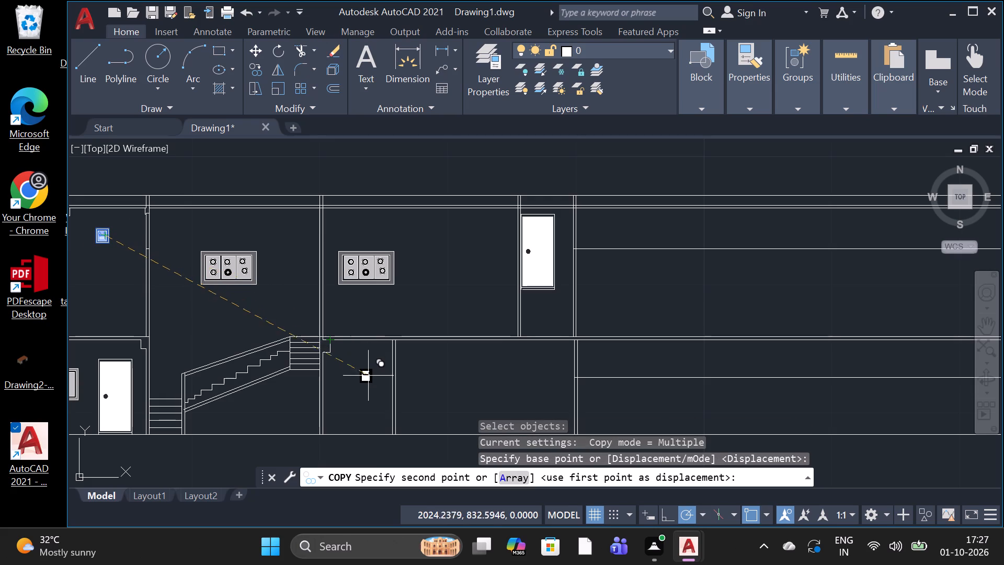
scroll(374, 379, "up", 3)
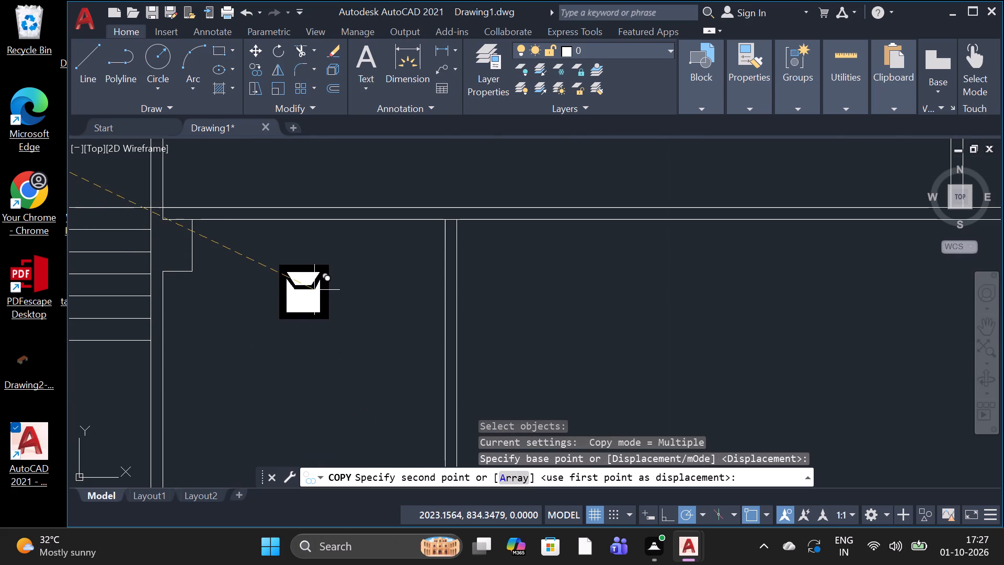
left_click(314, 286)
key("space")
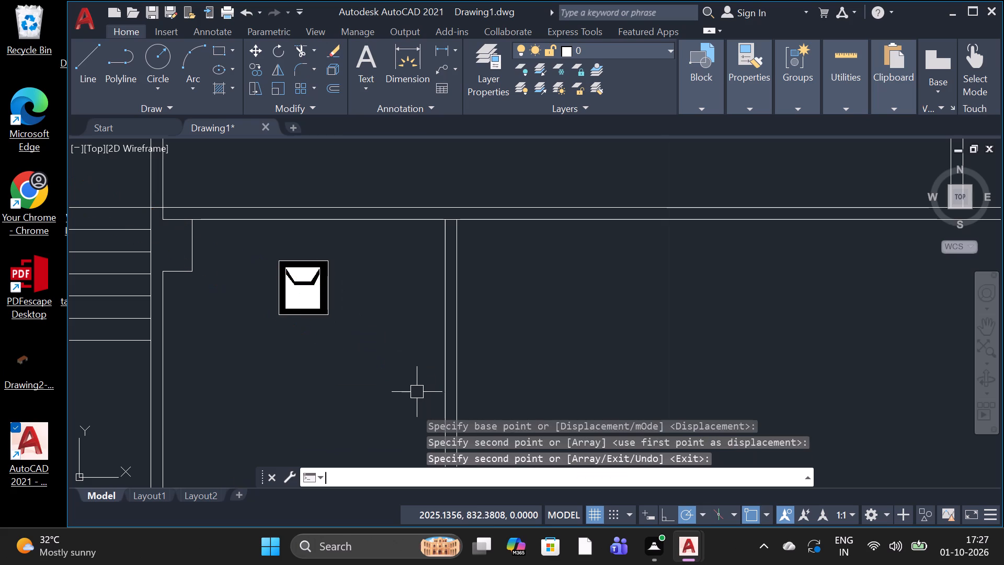
Copy the three-panel window from the upper-floor room beyond the stairs into the ground-floor room, just beyond the new partition wall.
scroll(417, 392, "down", 3)
scroll(492, 358, "up", 2)
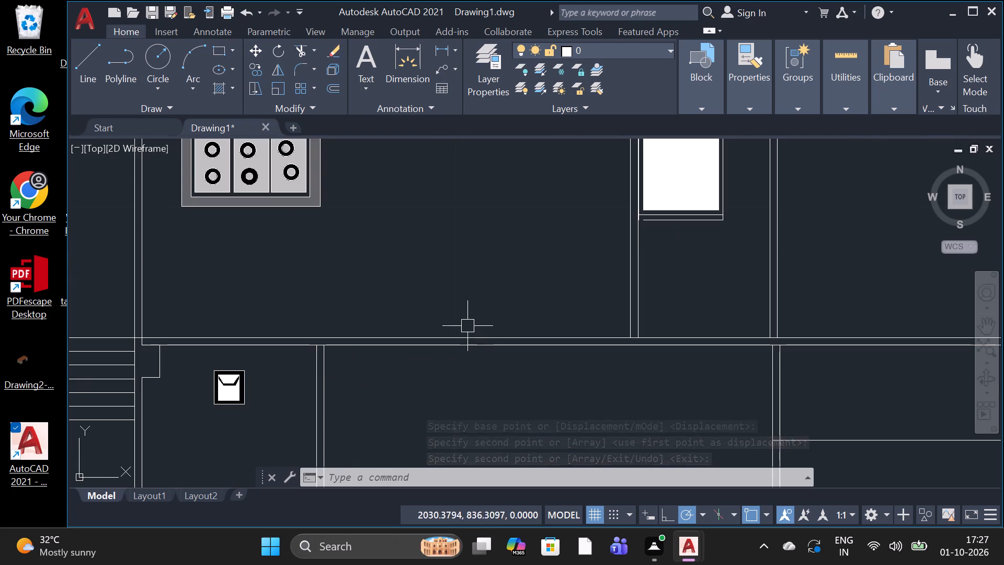
scroll(467, 326, "down", 2)
scroll(443, 247, "up", 2)
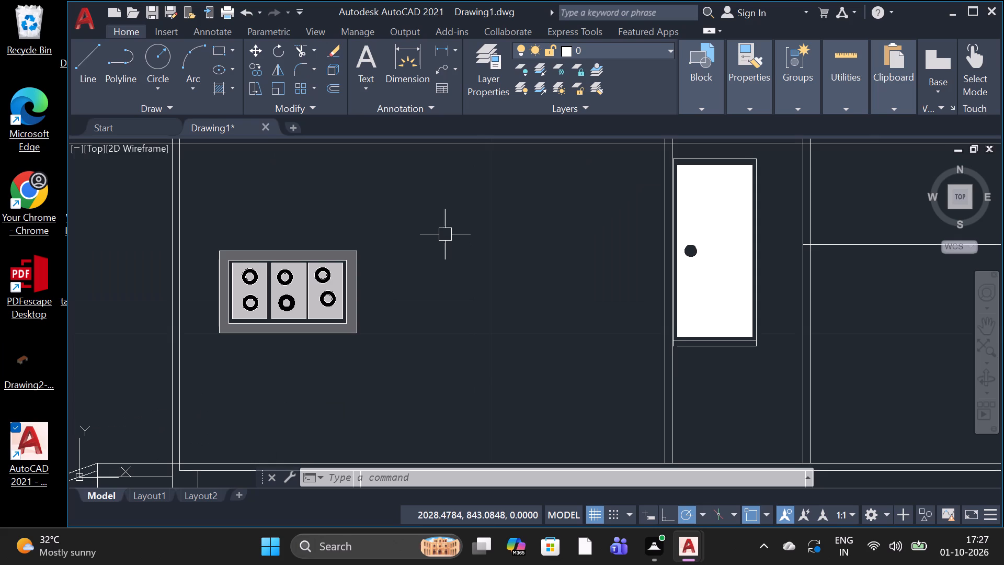
type("CO")
key("space")
left_click(436, 240)
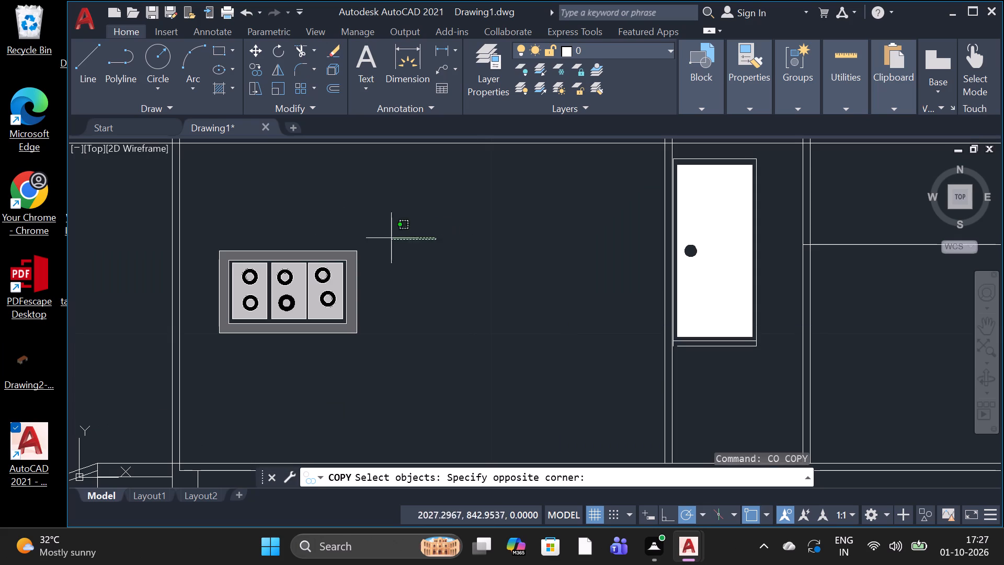
left_click(211, 371)
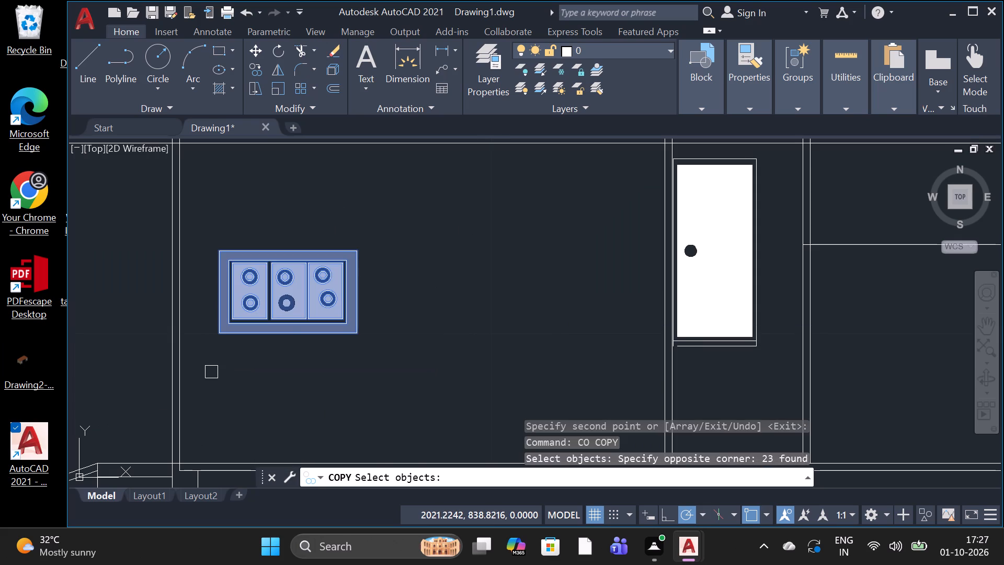
key("space")
left_click(289, 338)
scroll(302, 335, "down", 3)
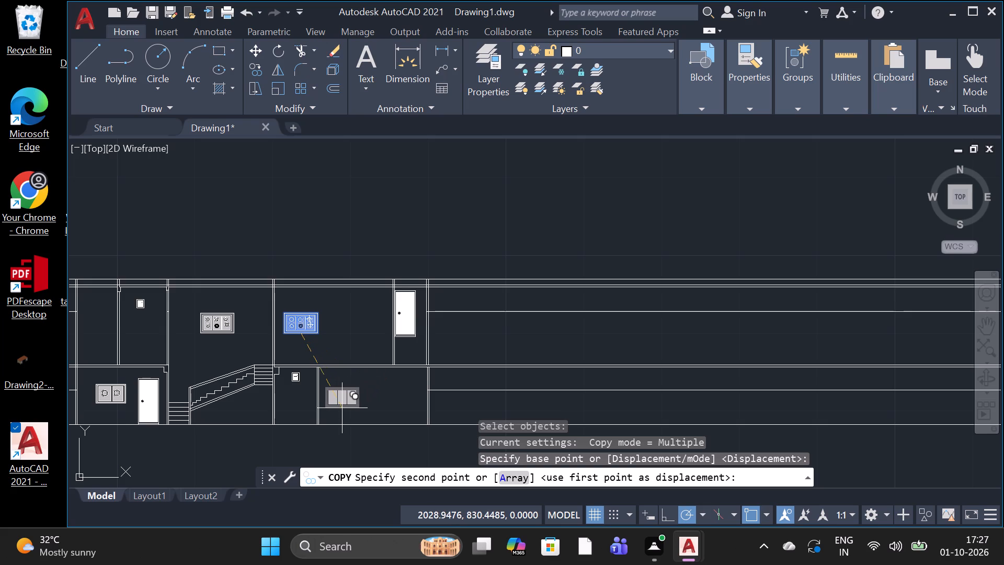
scroll(342, 409, "up", 2)
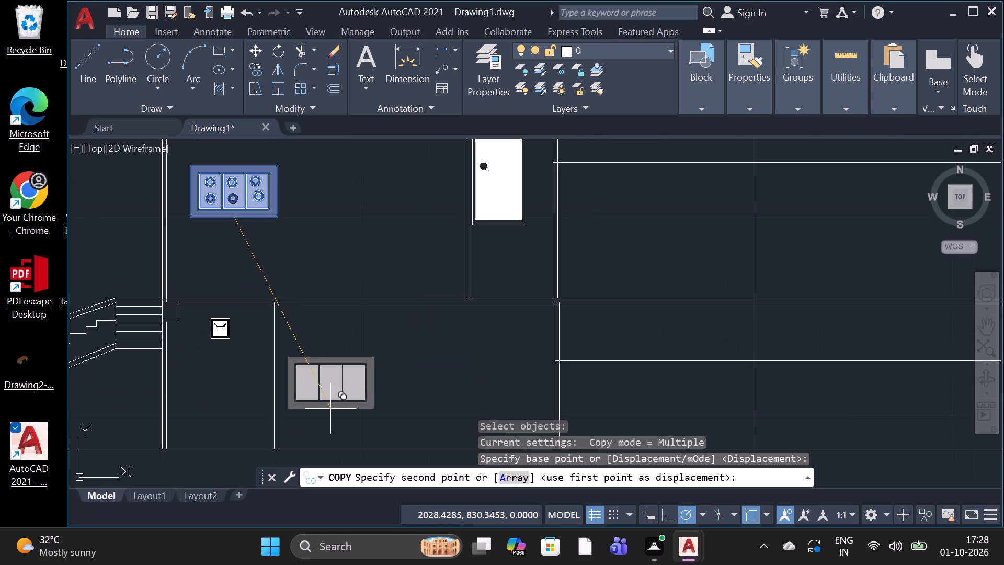
left_click(328, 409)
key("space")
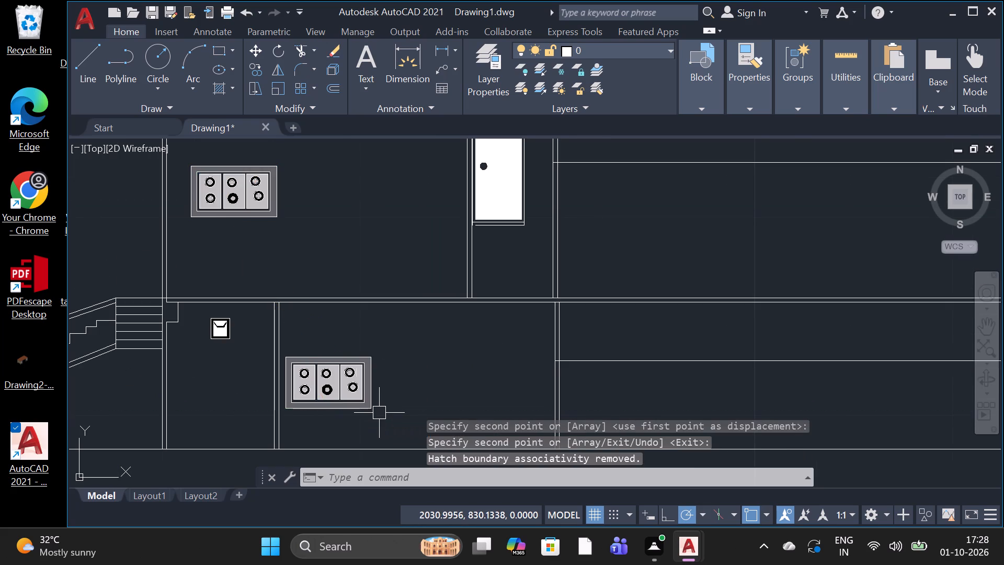
Draw a beam drop about 0.55 wide and 0.53 deep below the slab underside in the ground-floor room beyond the partition.
scroll(354, 352, "down", 3)
scroll(375, 346, "up", 3)
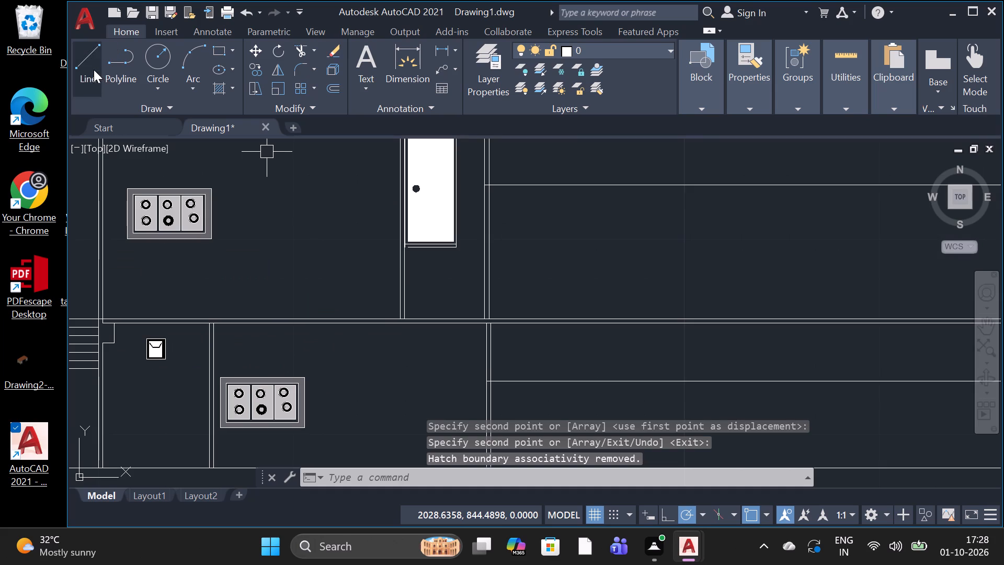
left_click(94, 69)
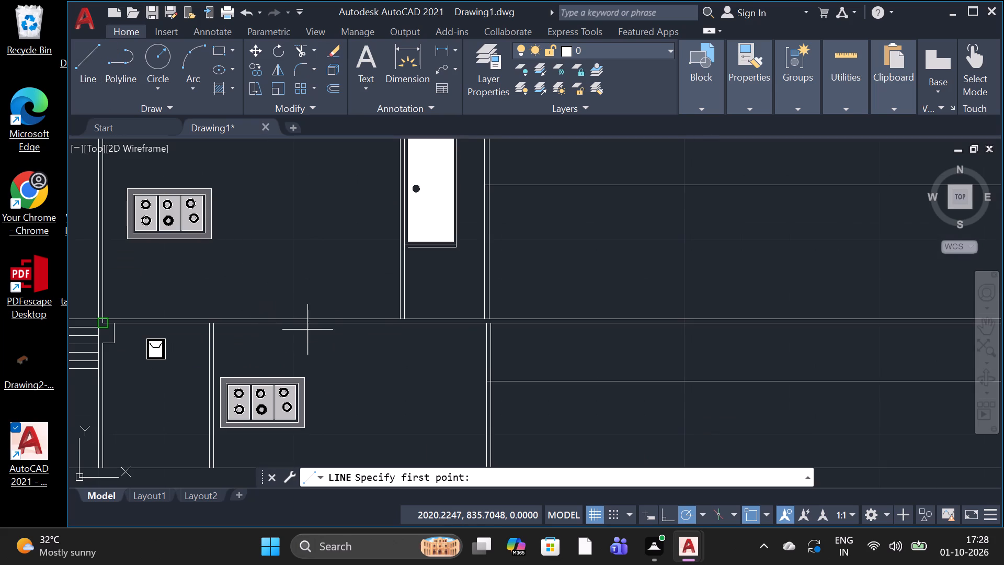
scroll(308, 332, "up", 3)
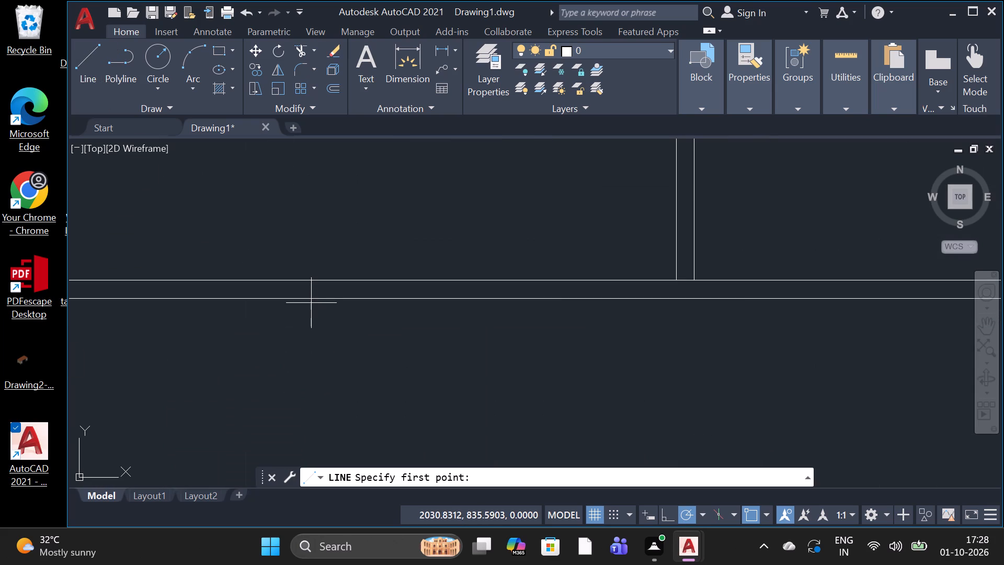
left_click(311, 295)
left_click(311, 295)
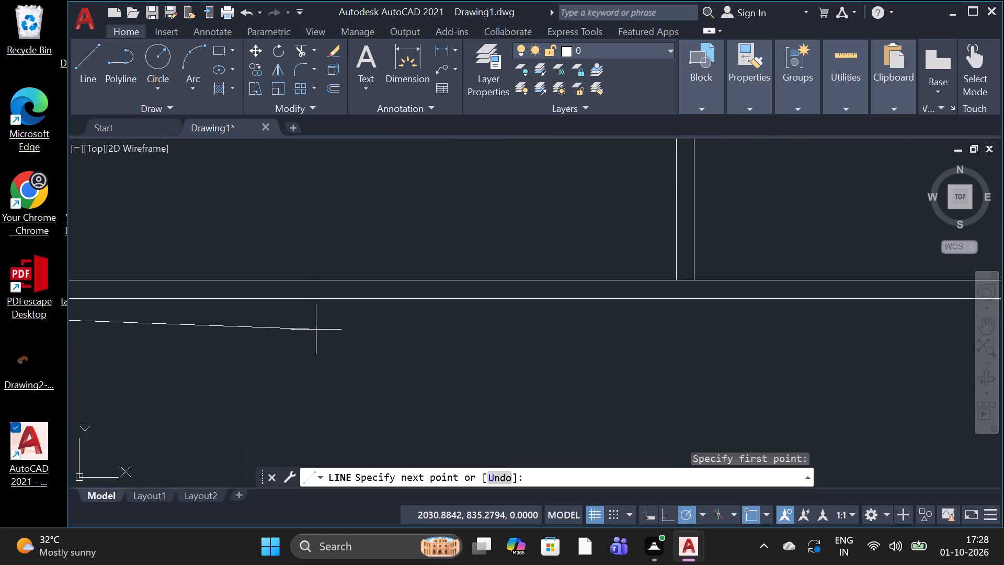
left_click(316, 302)
left_click(318, 341)
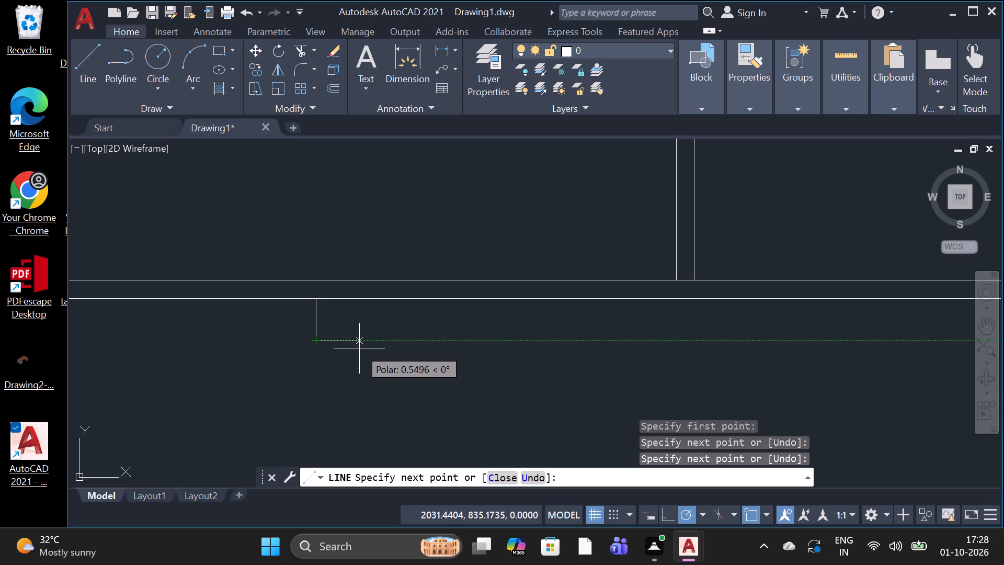
left_click(359, 347)
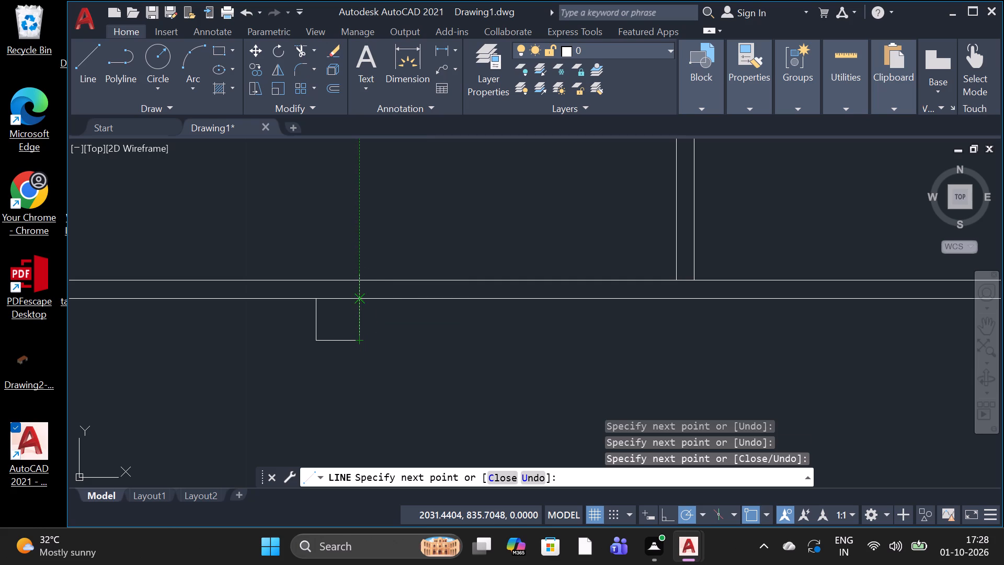
left_click(364, 295)
key("space")
Trim the slab underside line between the two sides of the new beam drop.
type("TR")
key("space")
key("space")
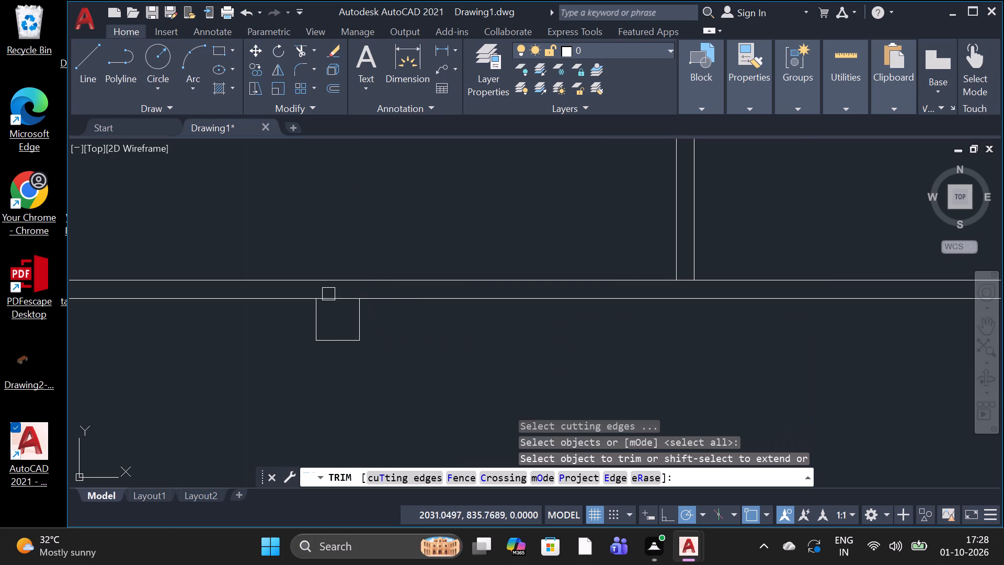
left_click(330, 297)
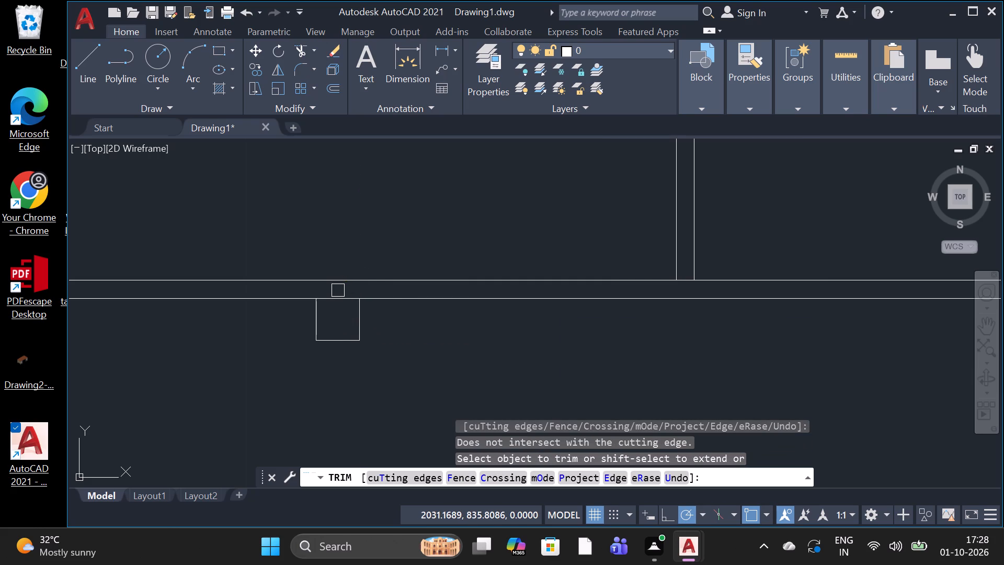
left_click(336, 302)
key("space")
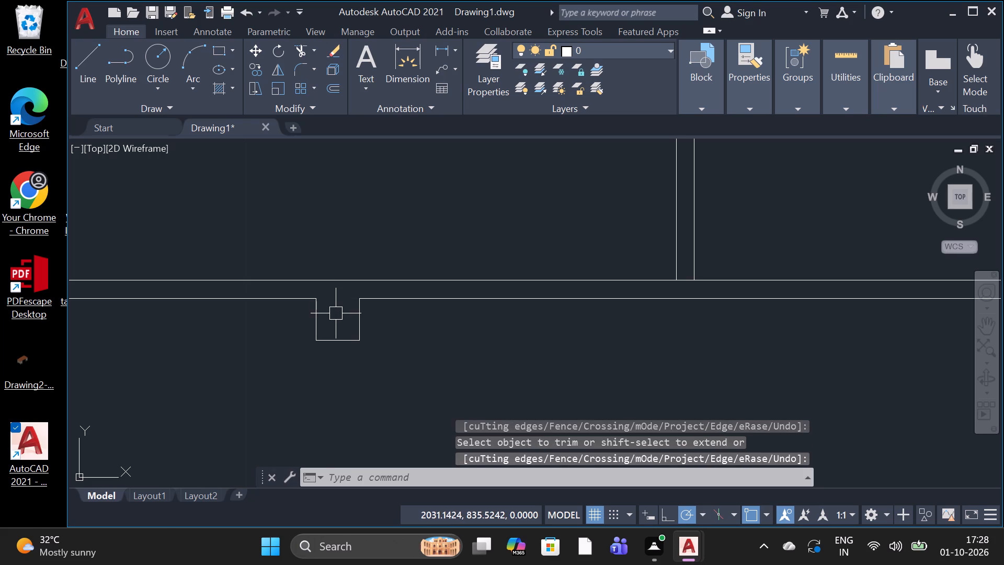
Start a line at the base of the outer wall beside the two-panel window, running about 0.36 outward along the ground line.
scroll(336, 313, "down", 3)
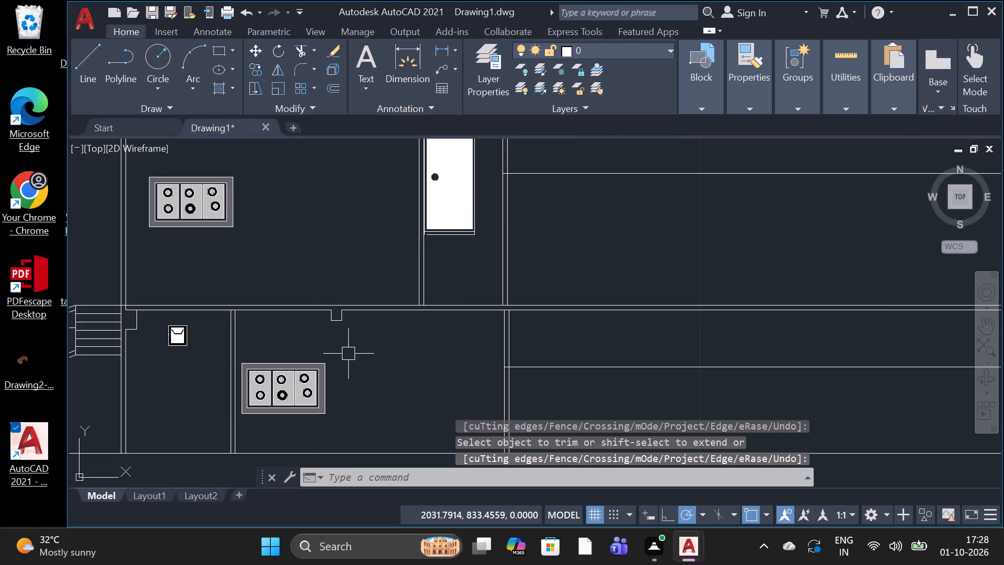
scroll(348, 354, "down", 1)
scroll(281, 332, "down", 3)
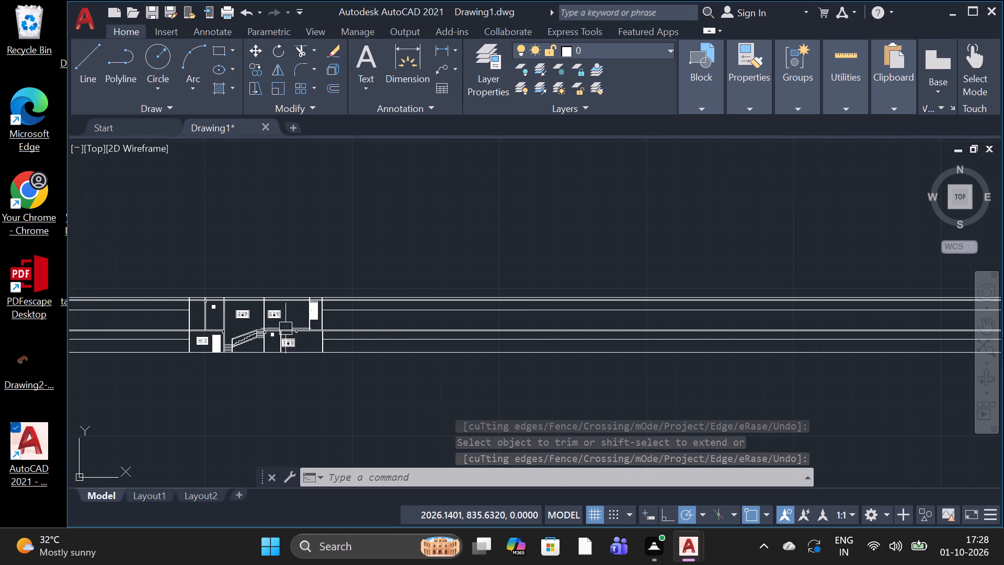
scroll(131, 314, "up", 4)
scroll(131, 314, "down", 2)
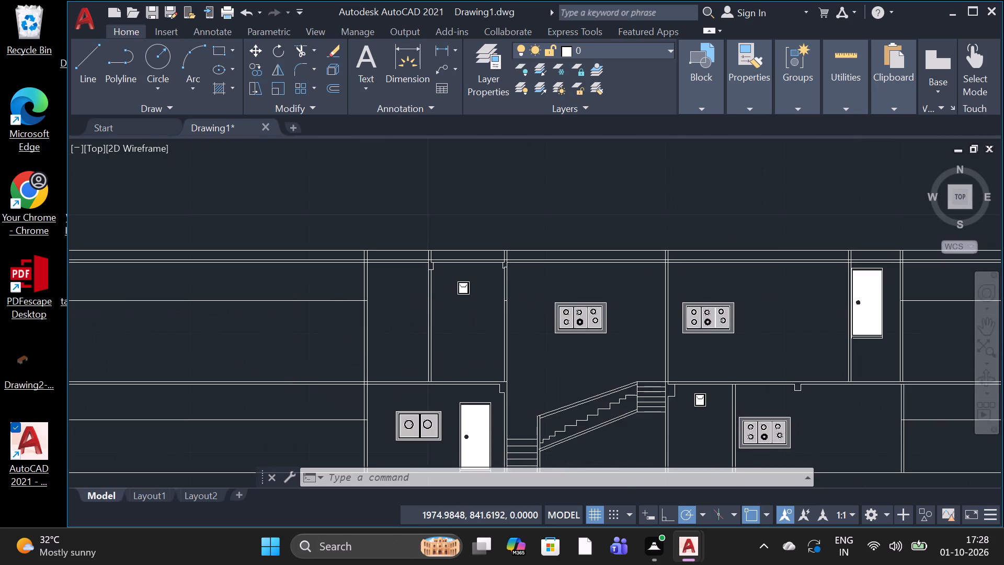
scroll(287, 393, "up", 1)
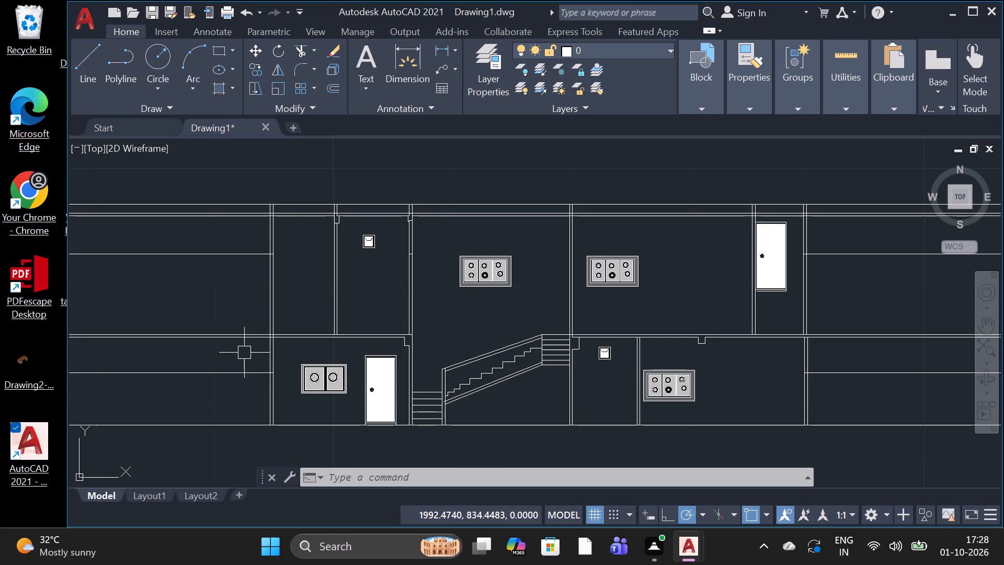
left_click(93, 75)
scroll(264, 444, "up", 3)
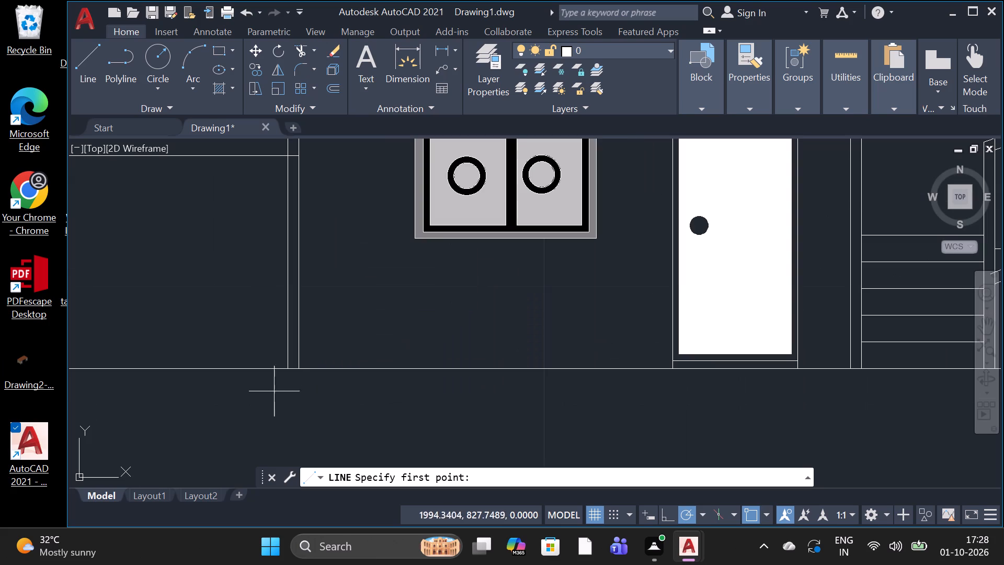
left_click(280, 366)
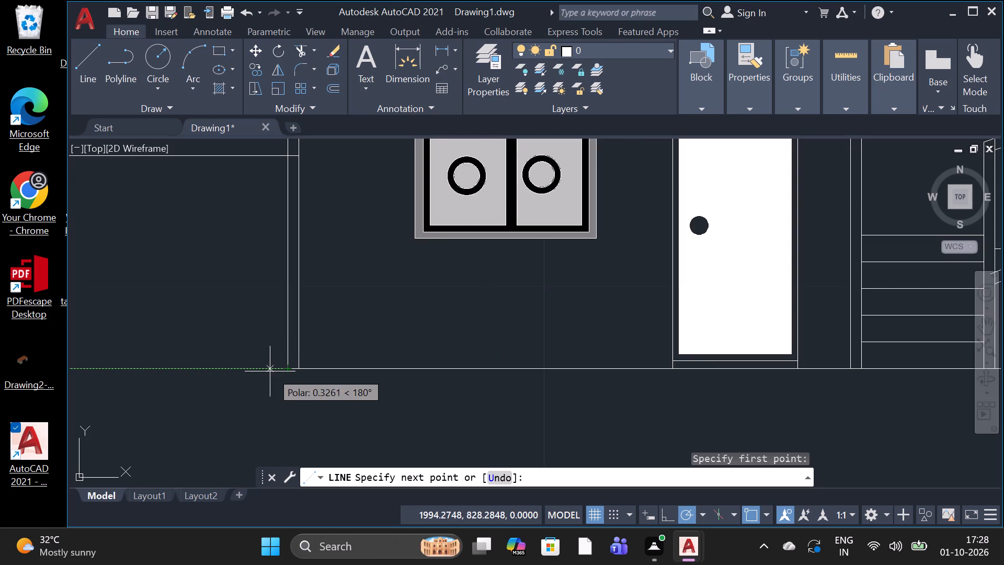
left_click(268, 371)
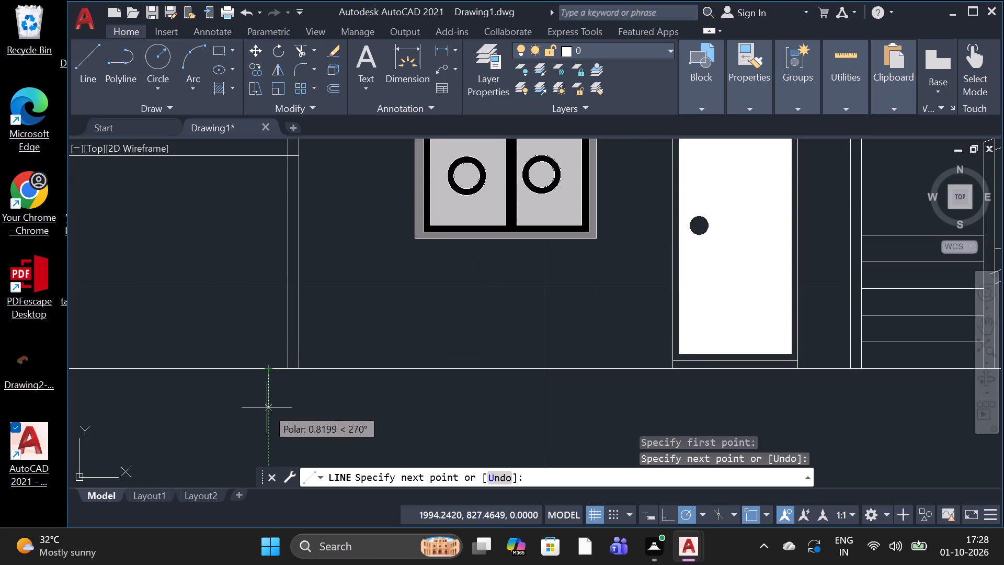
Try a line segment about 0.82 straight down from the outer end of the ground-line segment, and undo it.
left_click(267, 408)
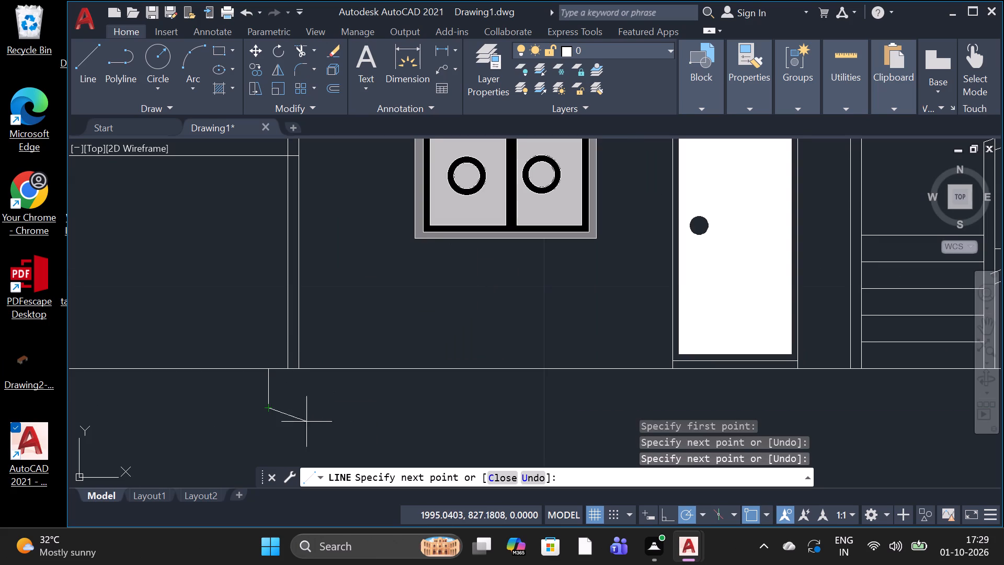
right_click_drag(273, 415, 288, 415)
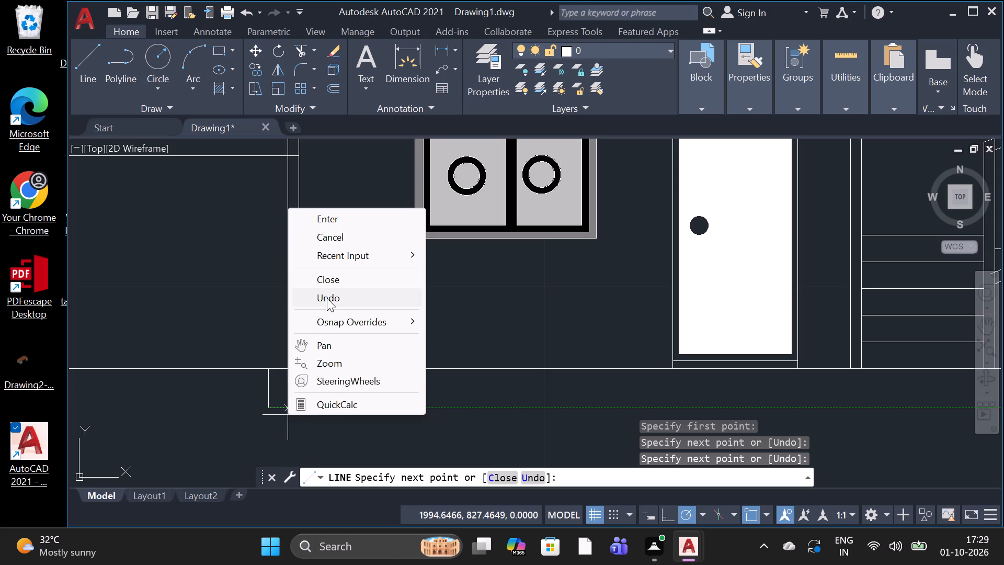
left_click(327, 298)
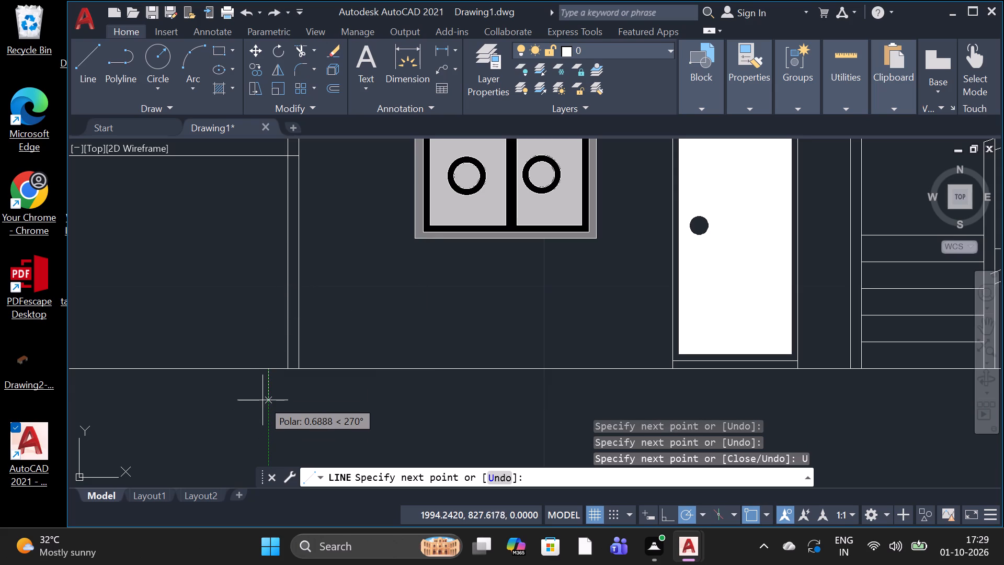
Draw the footing's upper stem below the ground line under the outer wall, about 1.09 wide and 0.65 deep.
left_click(263, 400)
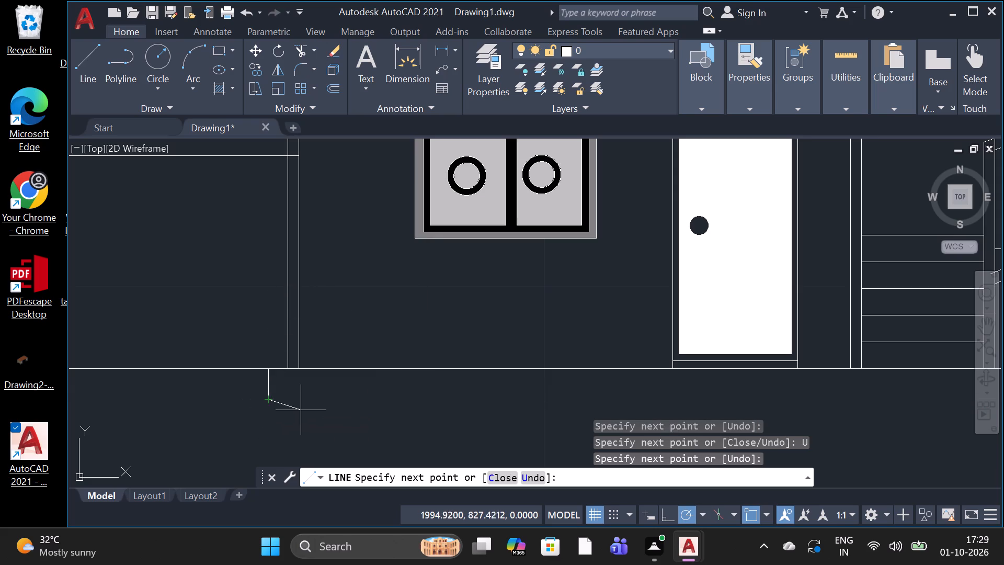
left_click(321, 402)
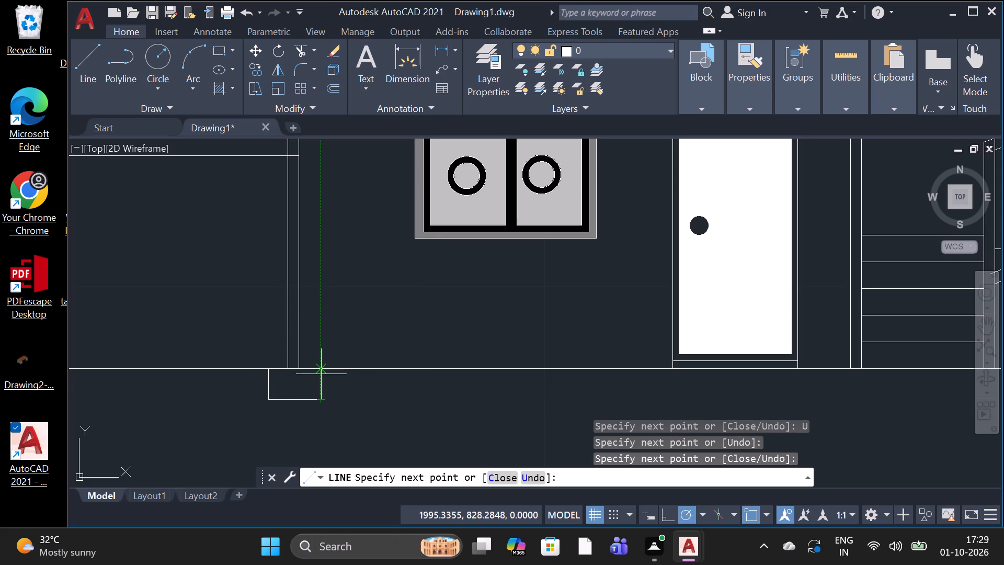
left_click(323, 370)
key("space")
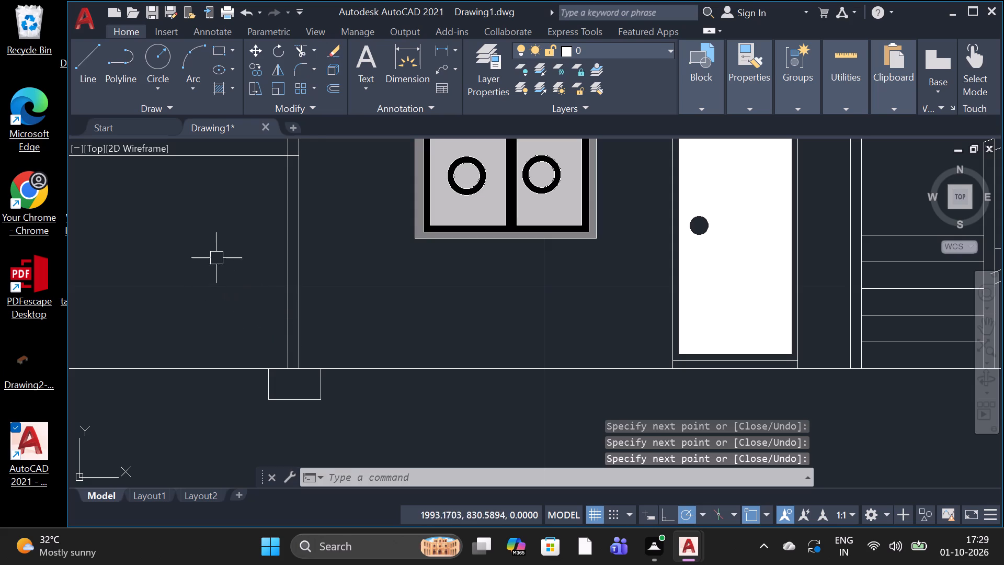
Draw the wider footing base beneath the stem, about 2.2 wide and 0.59 deep, projecting about 0.55 on each side.
left_click(89, 89)
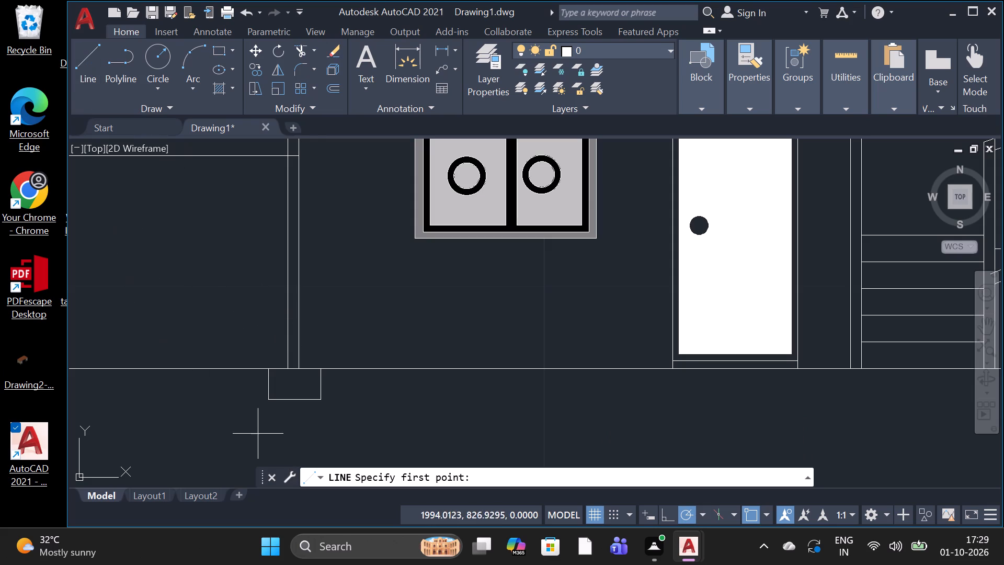
left_click(268, 397)
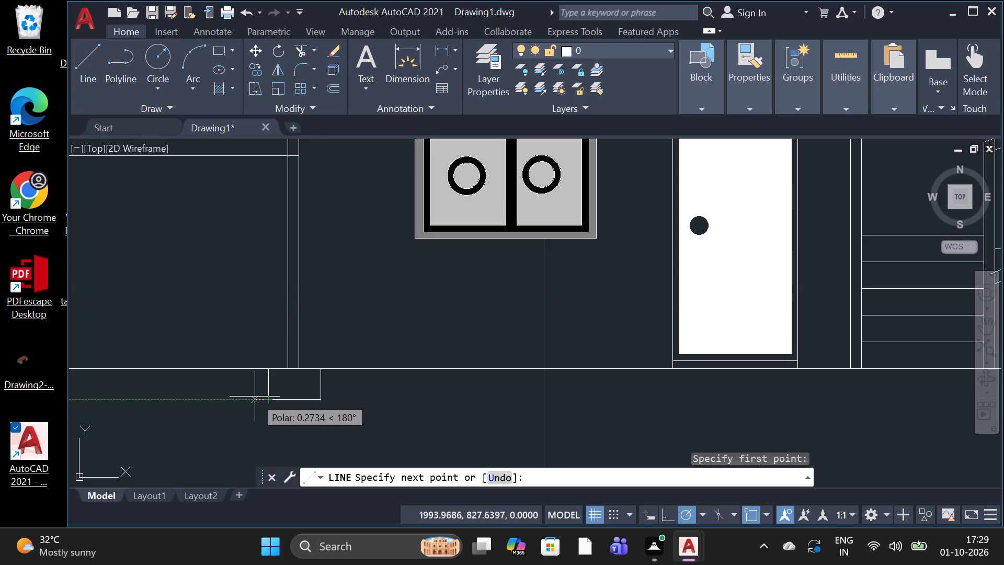
left_click(242, 397)
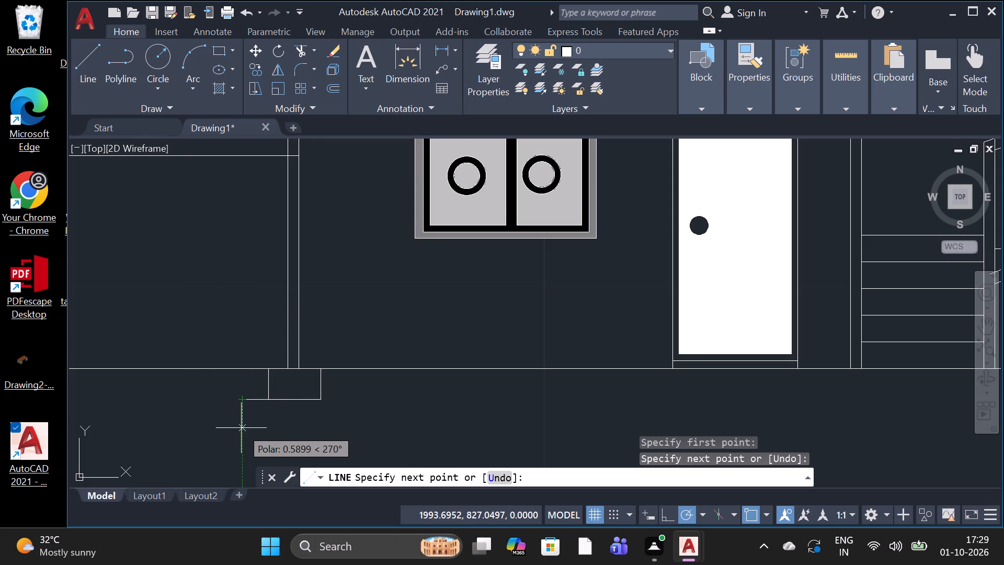
left_click(241, 428)
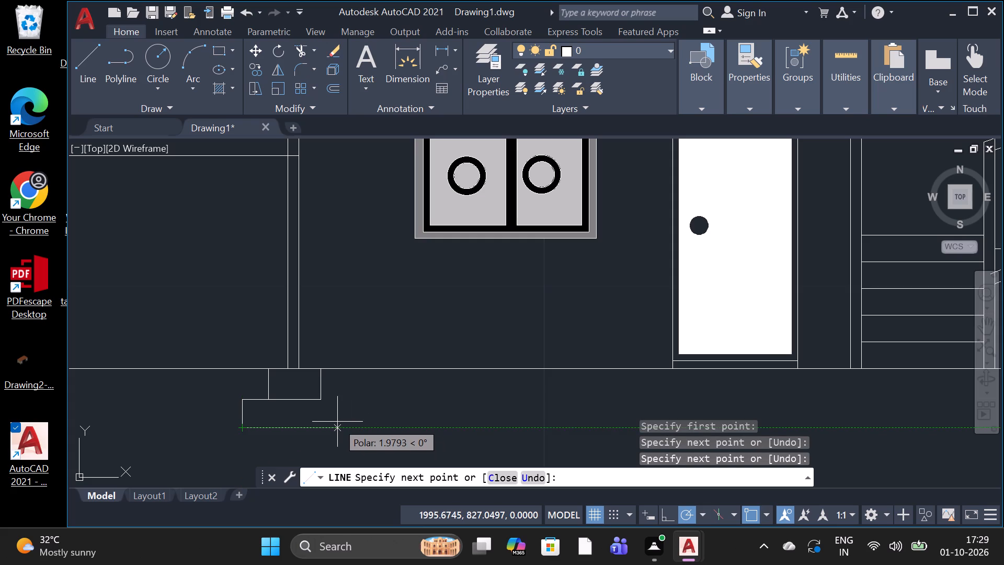
left_click(348, 427)
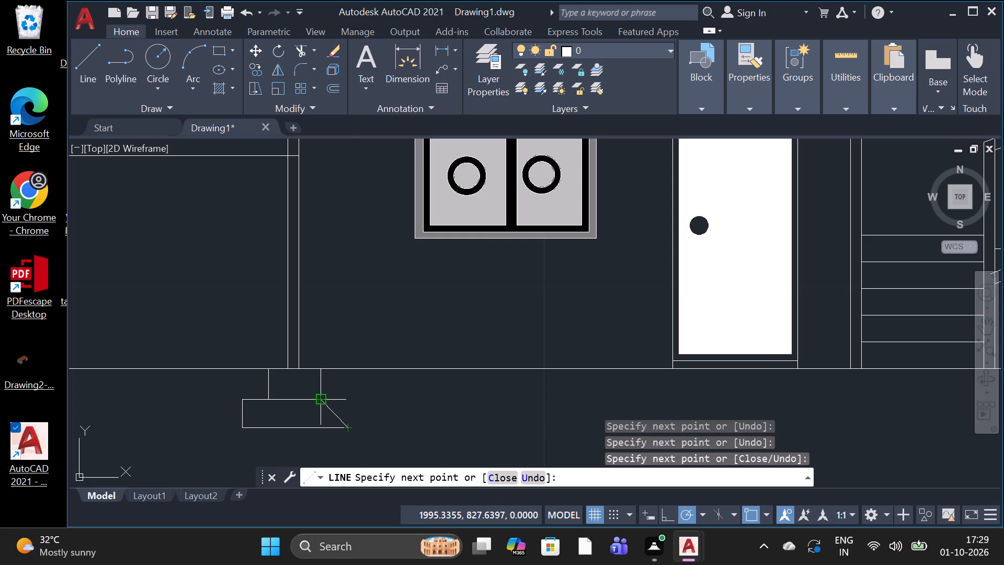
left_click(344, 399)
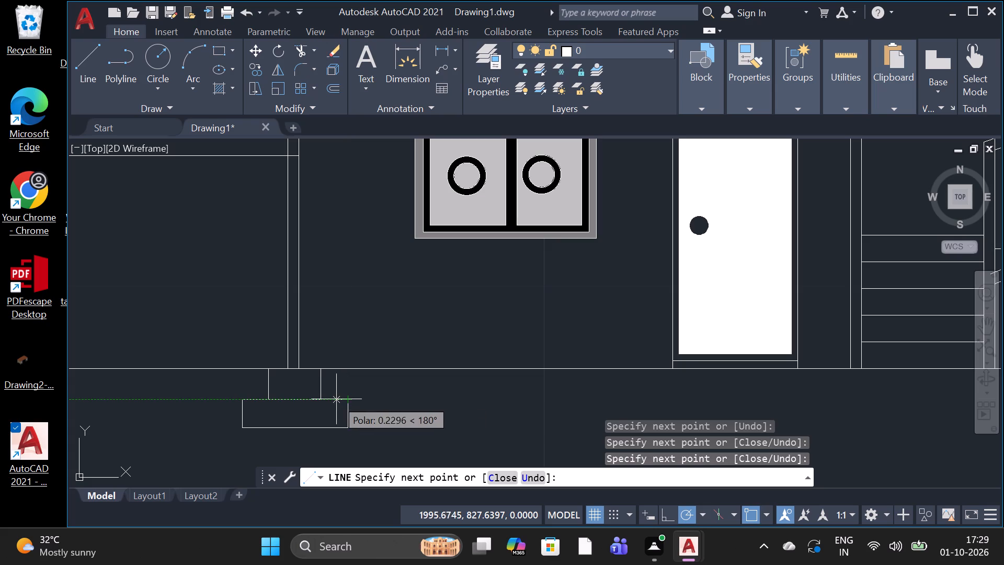
left_click(324, 399)
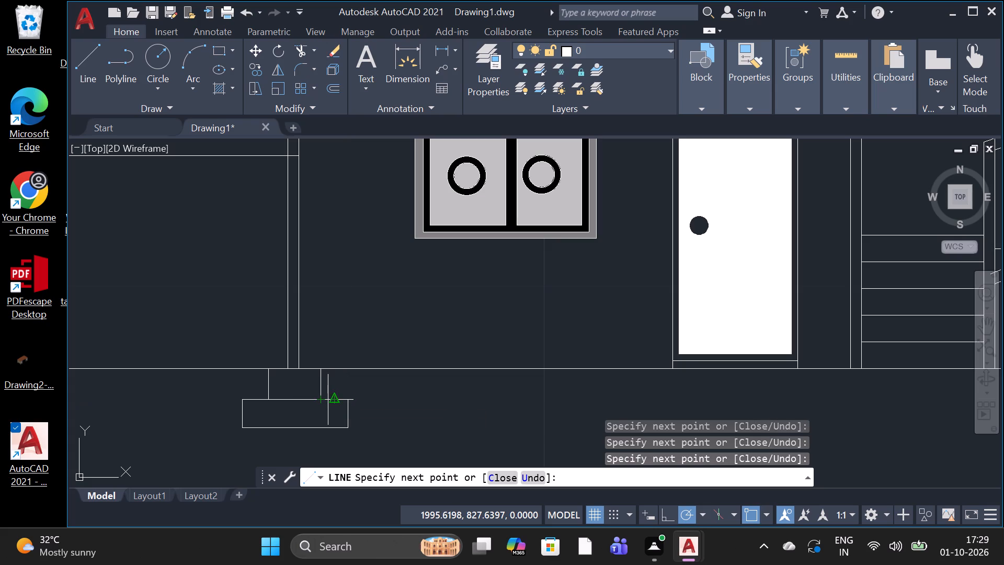
key("space")
Copy the complete stepped footing from its bottom midpoint about 11.75 across, beneath the wall between the door and the stair.
type("CO")
key("space")
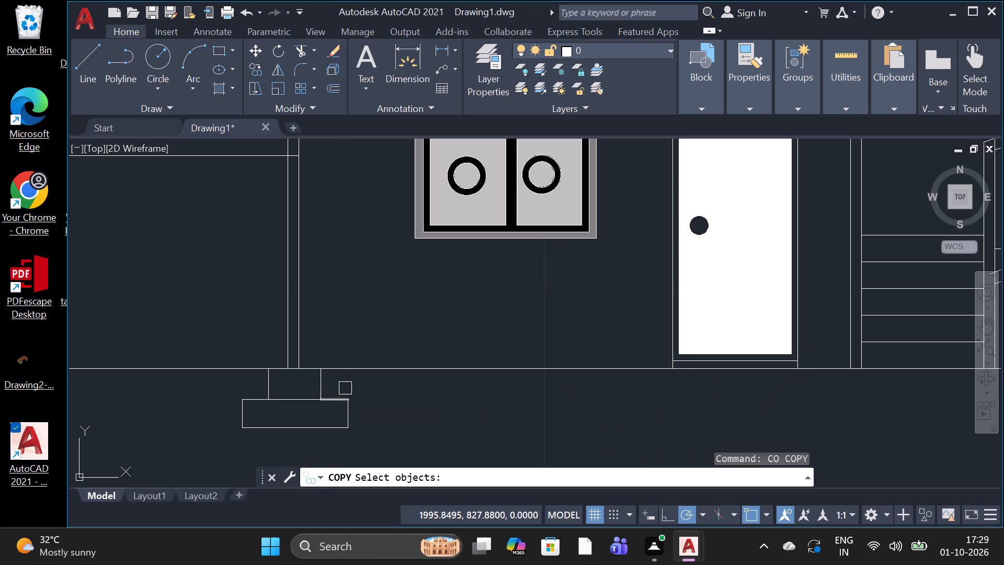
scroll(350, 378, "up", 2)
left_click(350, 379)
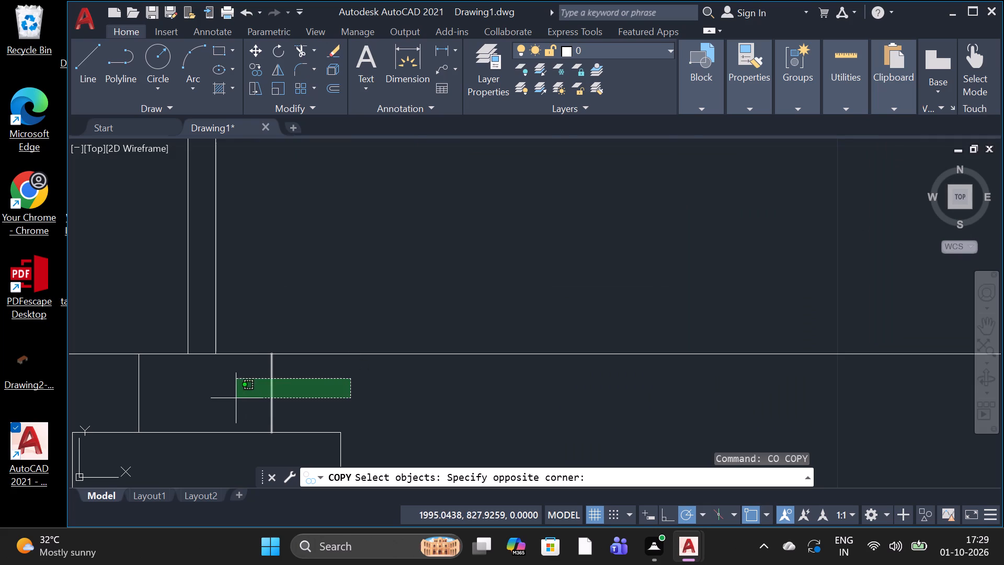
scroll(236, 398, "down", 2)
left_click(162, 452)
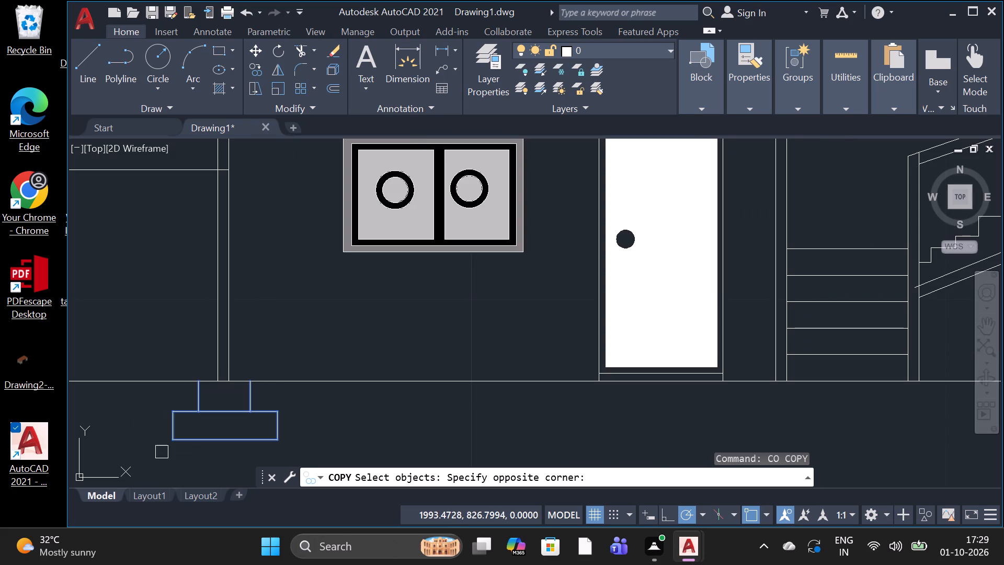
key("space")
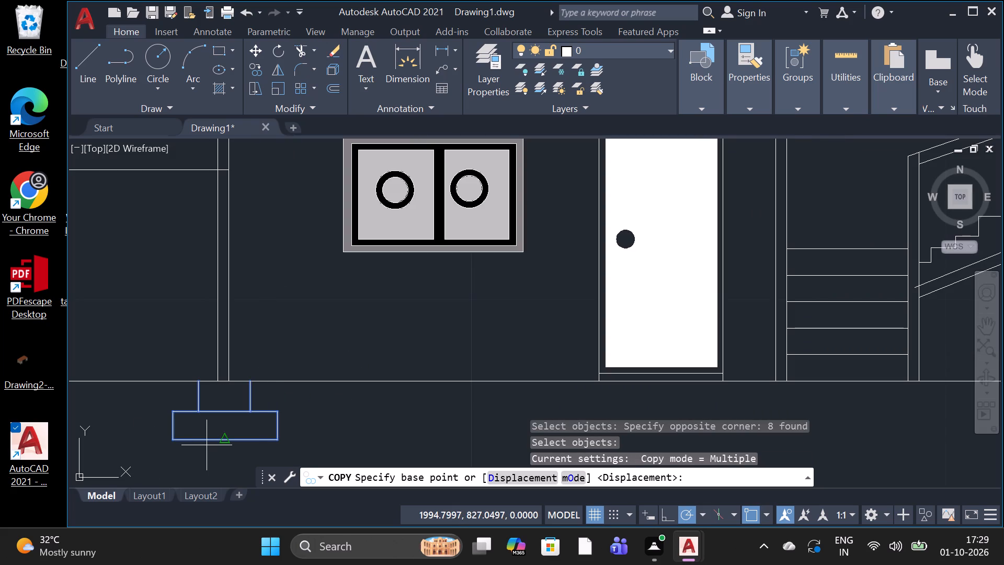
left_click(207, 445)
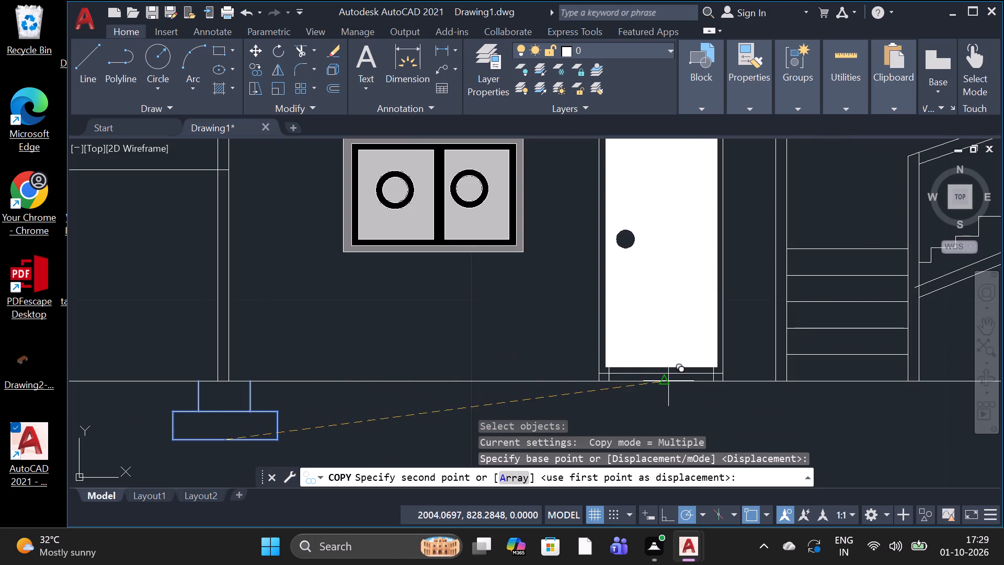
scroll(682, 382, "down", 2)
scroll(723, 412, "up", 1)
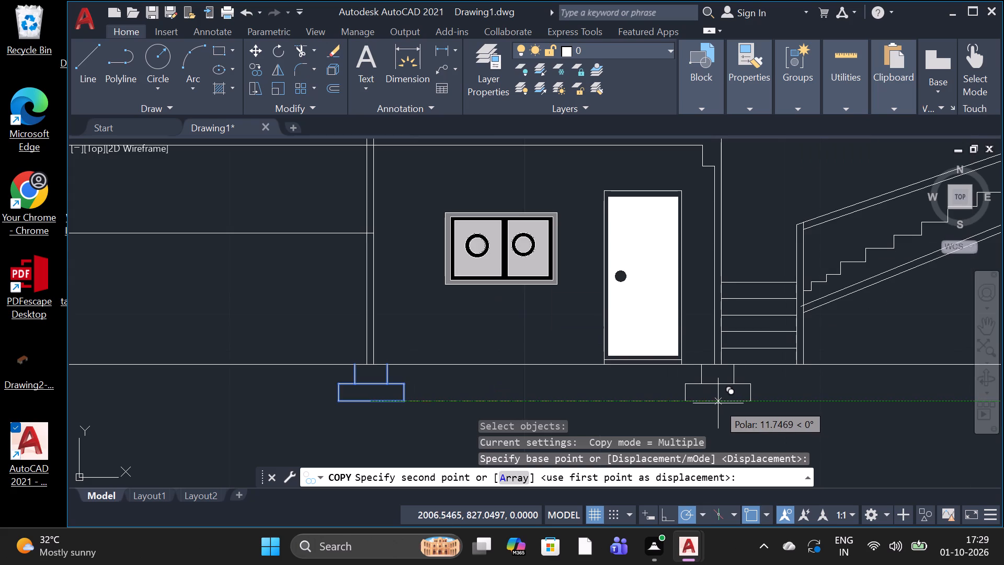
left_click_drag(718, 400, 818, 295)
Place another footing copy about 25.3 from the original, beneath the wall at the far end of the stair landing.
scroll(821, 456, "down", 2)
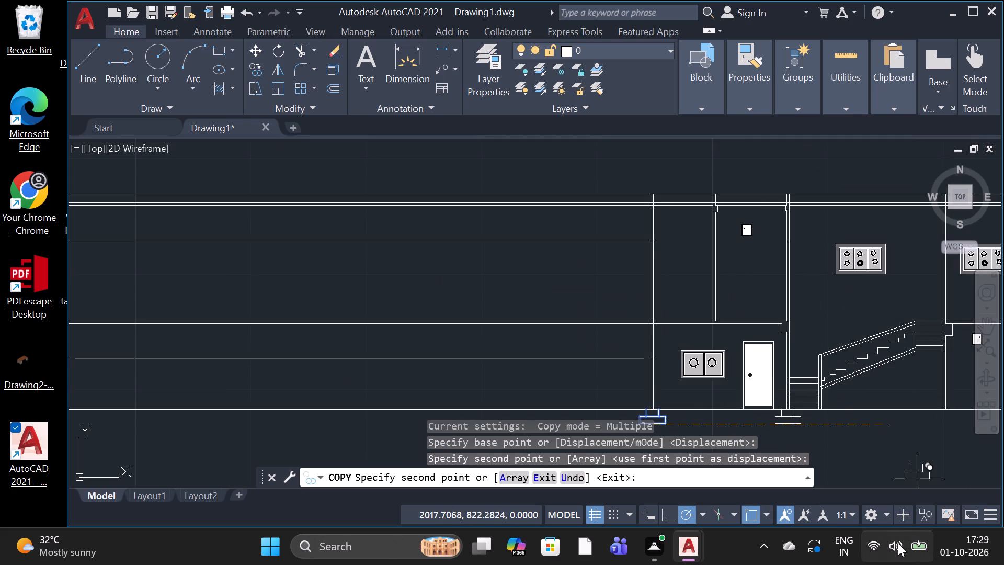
scroll(927, 428, "up", 1)
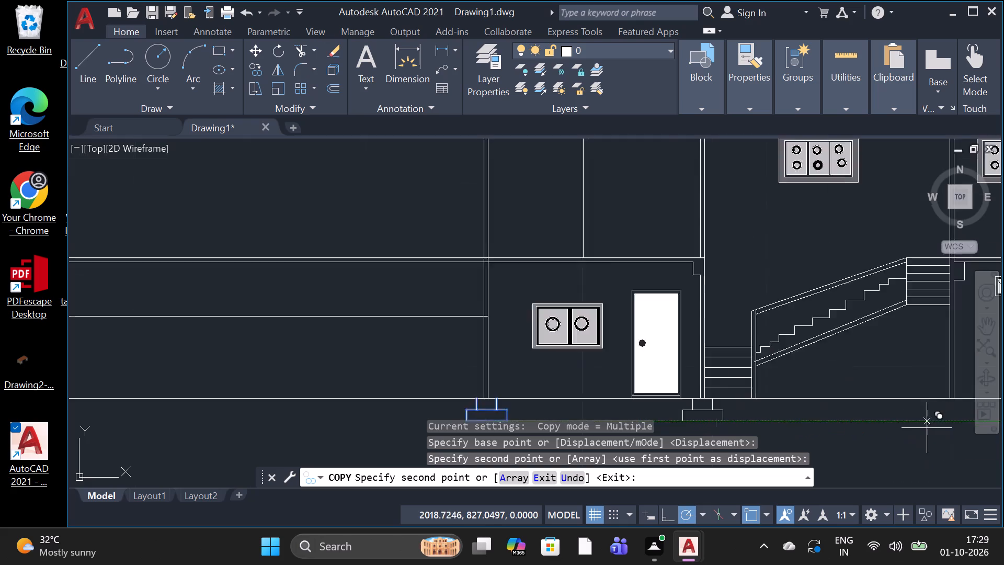
scroll(927, 428, "up", 2)
scroll(939, 435, "down", 3)
scroll(941, 437, "up", 3)
scroll(947, 437, "down", 1)
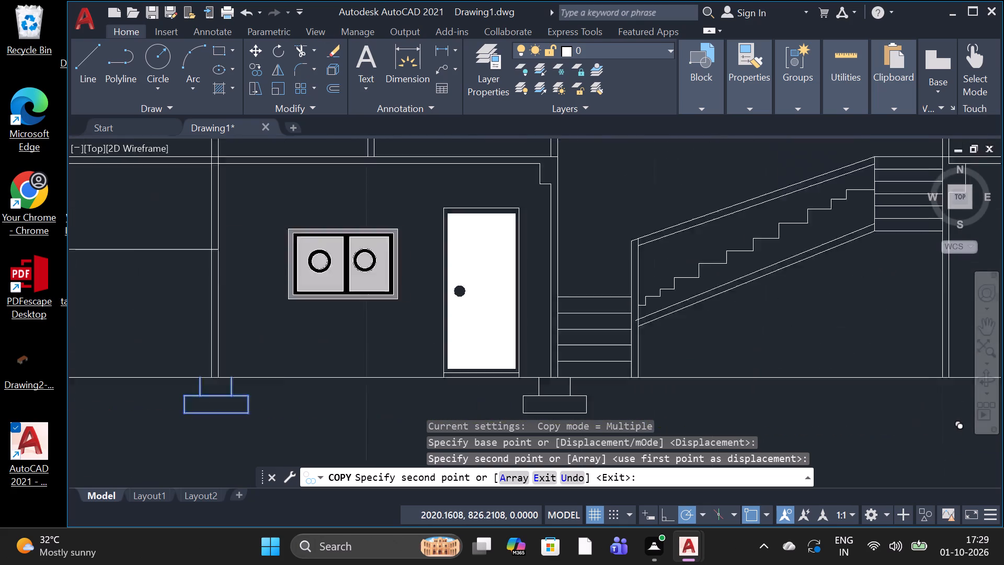
scroll(947, 437, "down", 2)
scroll(948, 437, "up", 5)
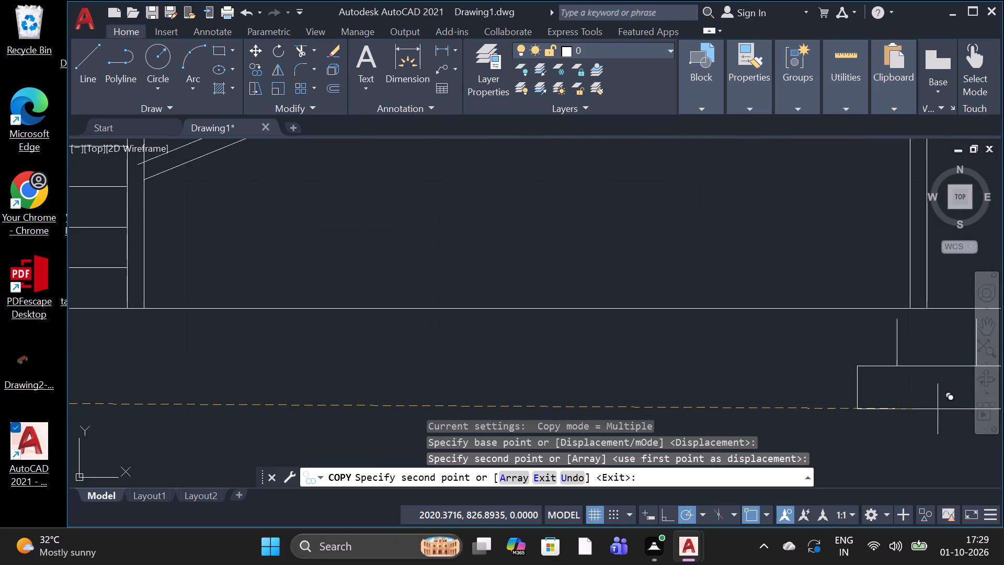
scroll(892, 394, "down", 2)
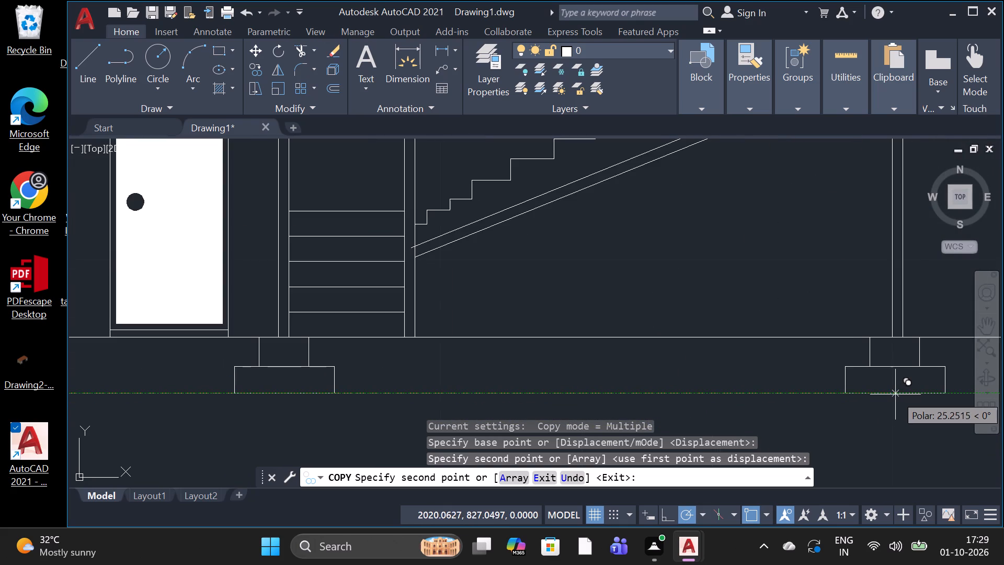
left_click(897, 394)
Place a final footing copy about 45.3 from the original, beneath the opposite outer wall, and finish copying.
scroll(893, 395, "down", 3)
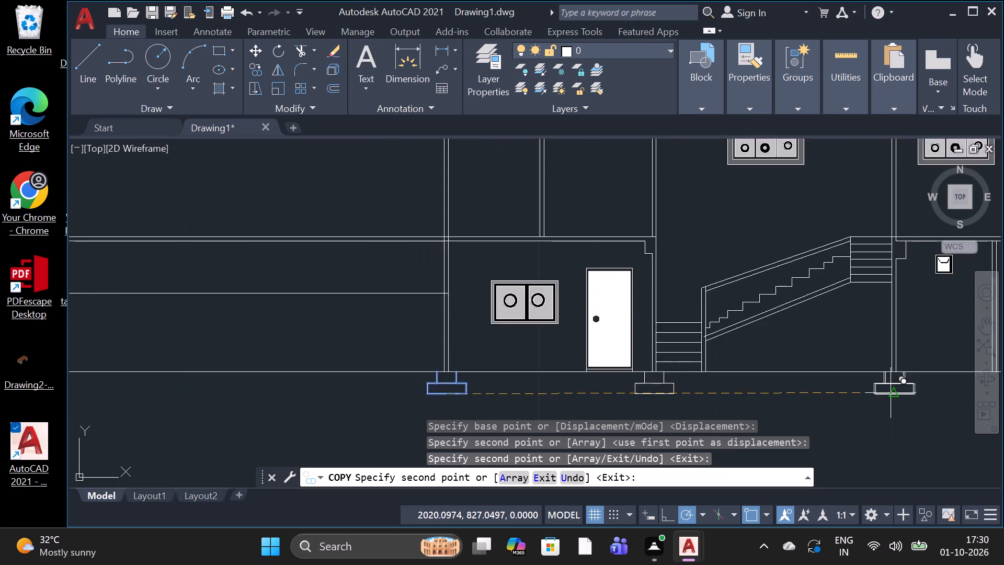
scroll(894, 389, "down", 3)
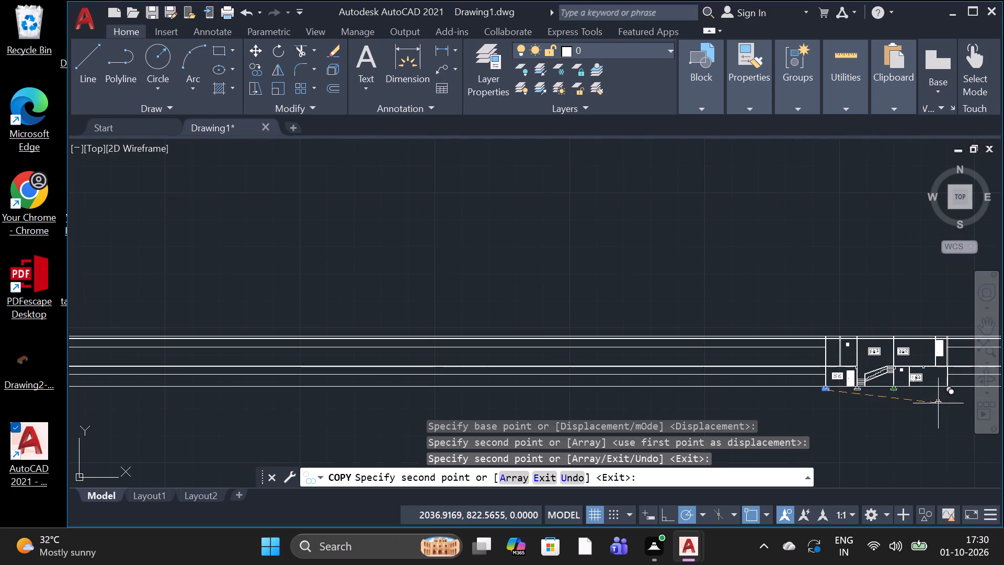
scroll(941, 395, "up", 3)
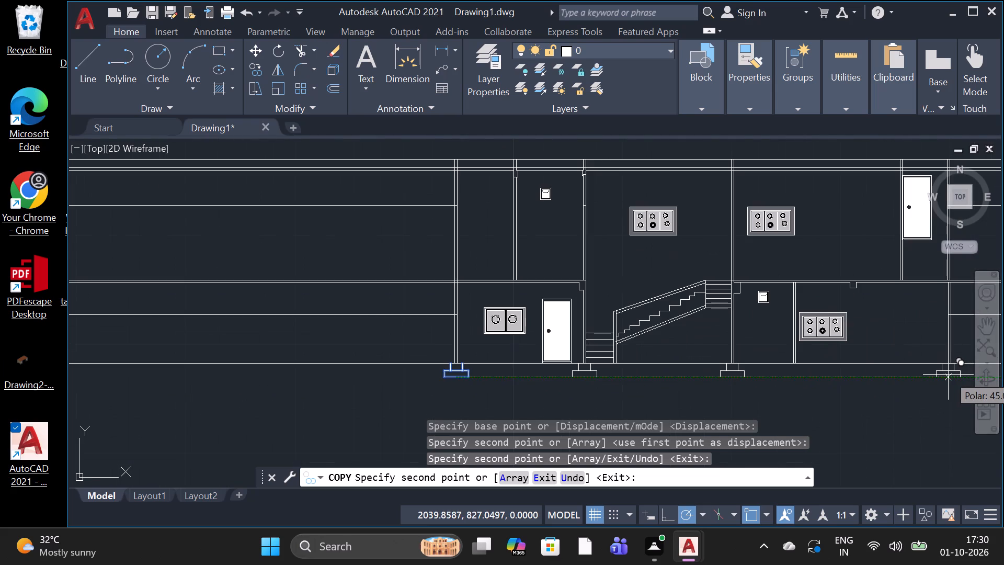
scroll(949, 375, "up", 3)
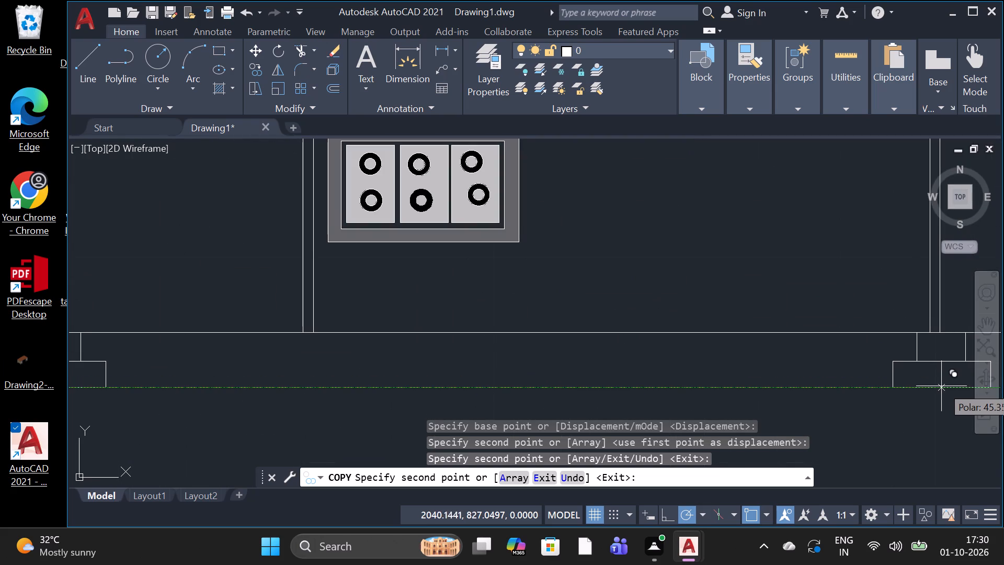
left_click(938, 386)
scroll(848, 360, "down", 2)
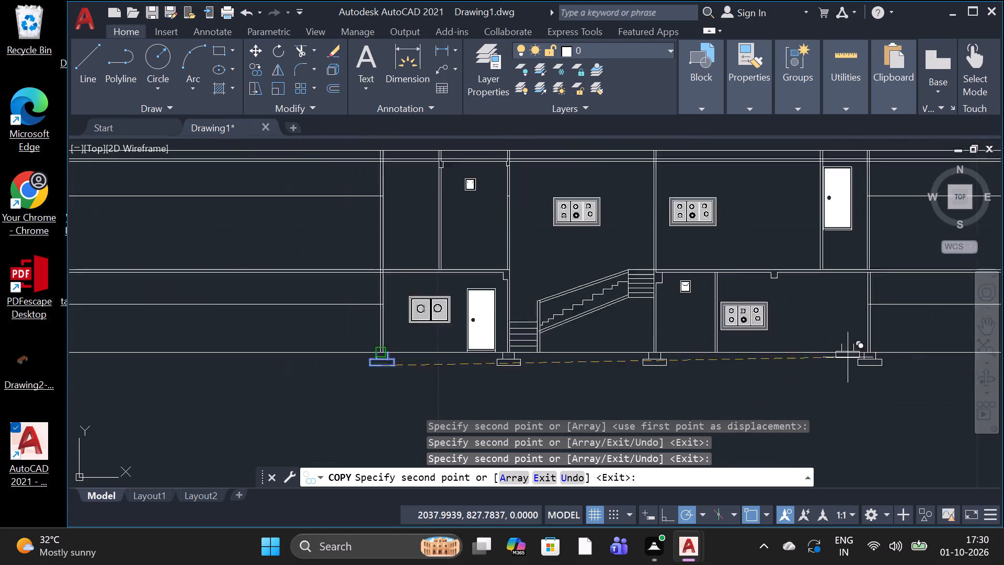
scroll(848, 357, "down", 2)
key("space")
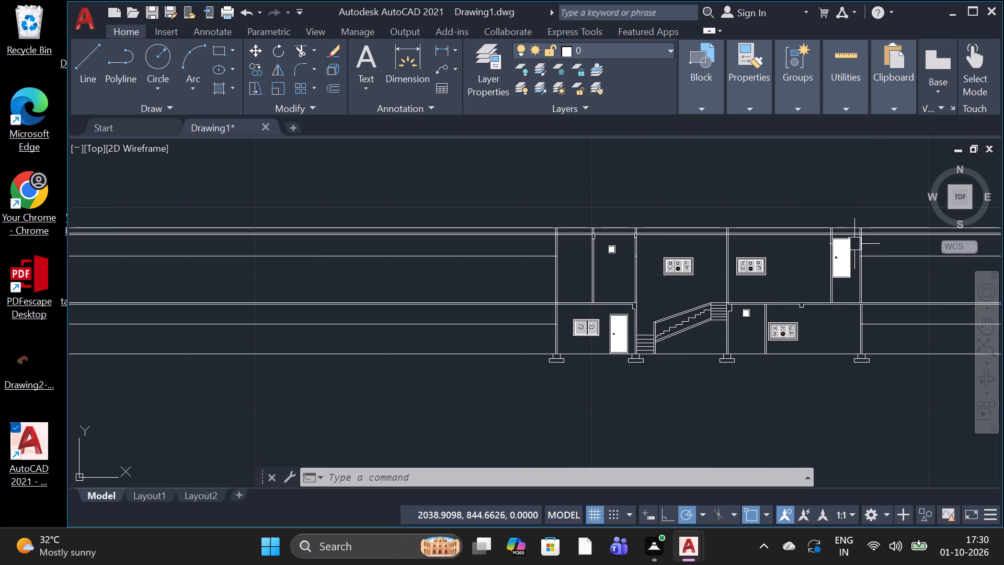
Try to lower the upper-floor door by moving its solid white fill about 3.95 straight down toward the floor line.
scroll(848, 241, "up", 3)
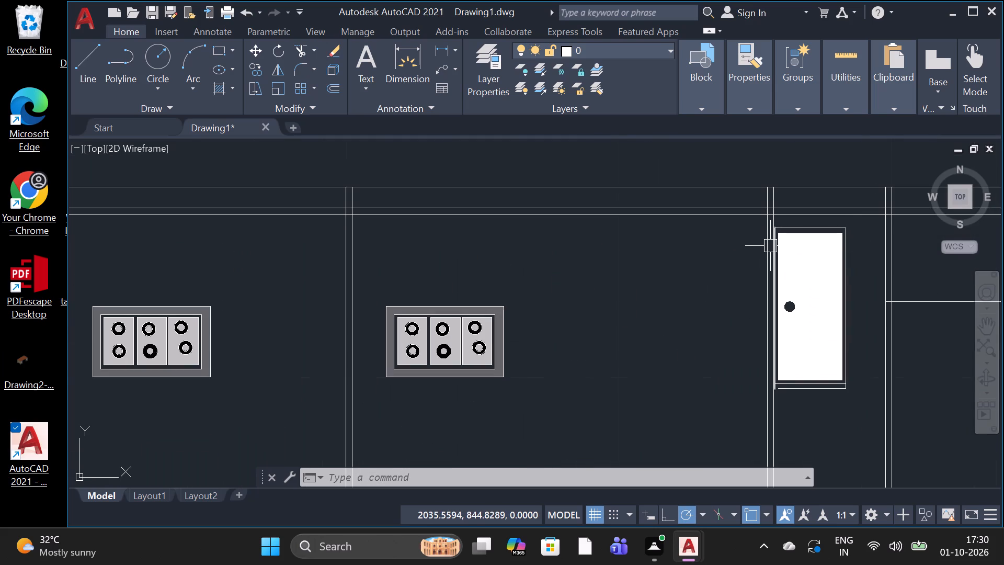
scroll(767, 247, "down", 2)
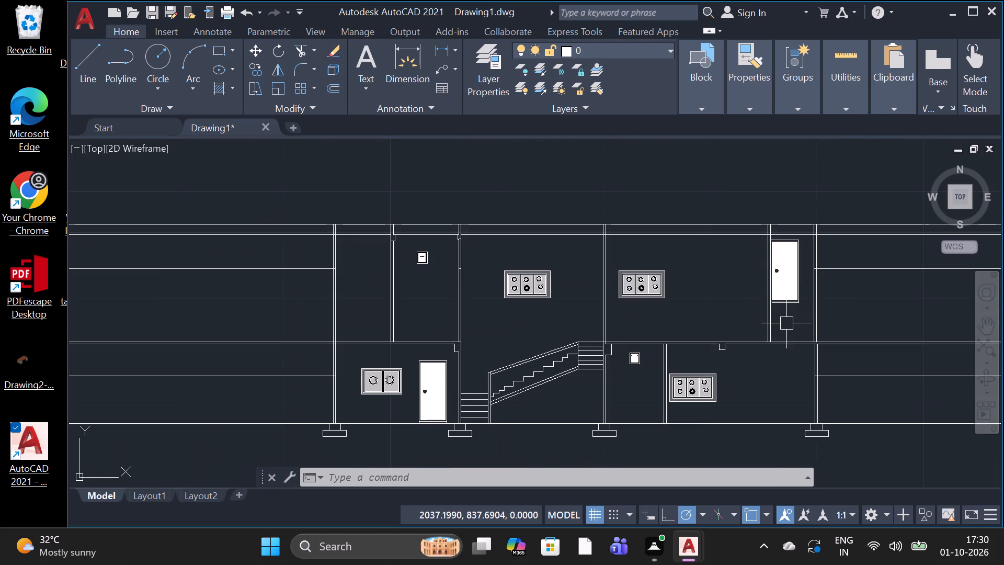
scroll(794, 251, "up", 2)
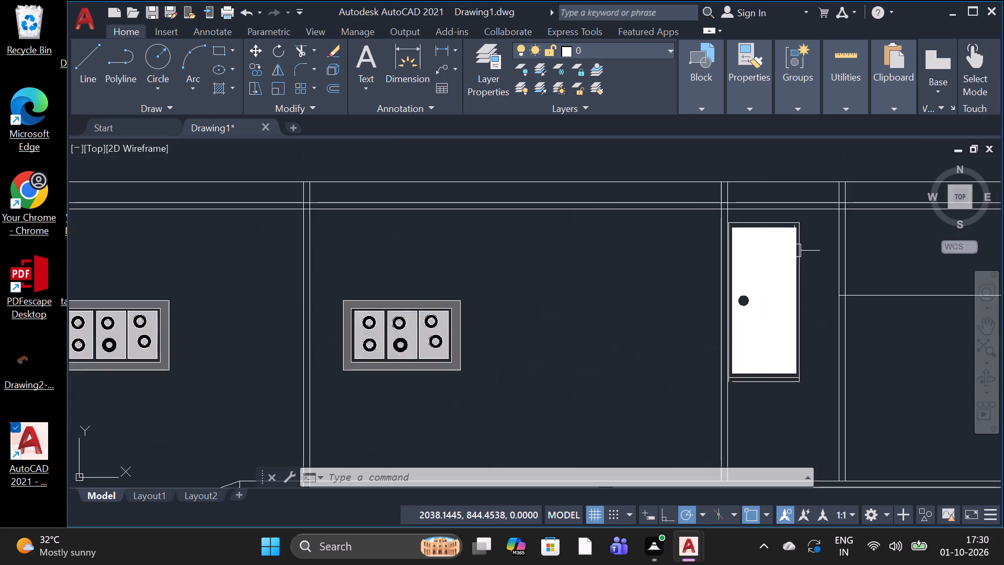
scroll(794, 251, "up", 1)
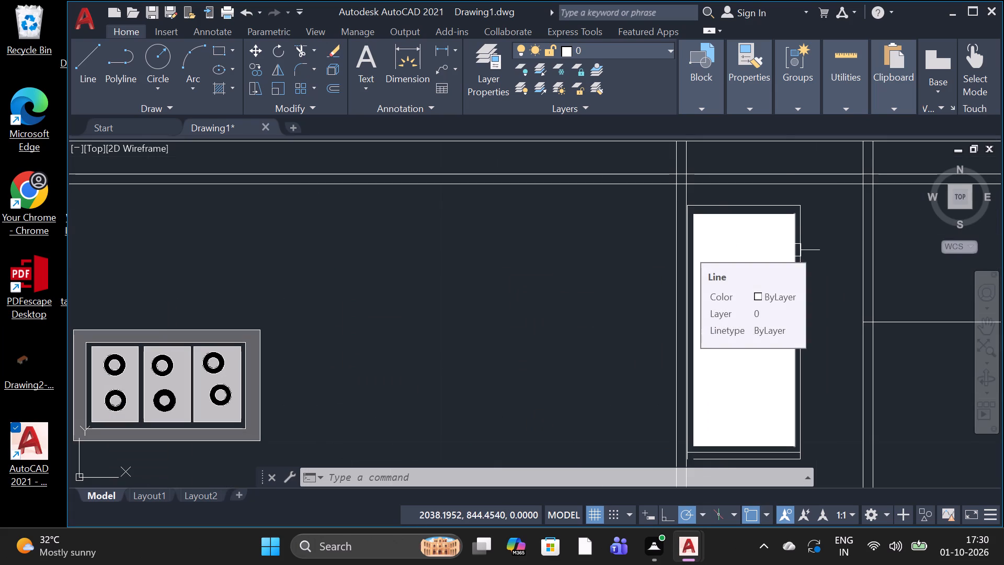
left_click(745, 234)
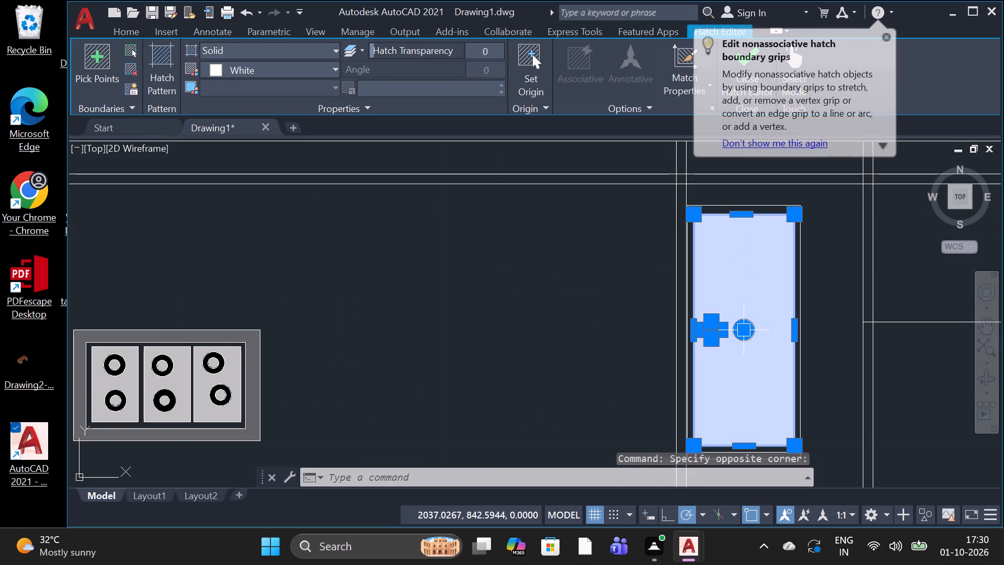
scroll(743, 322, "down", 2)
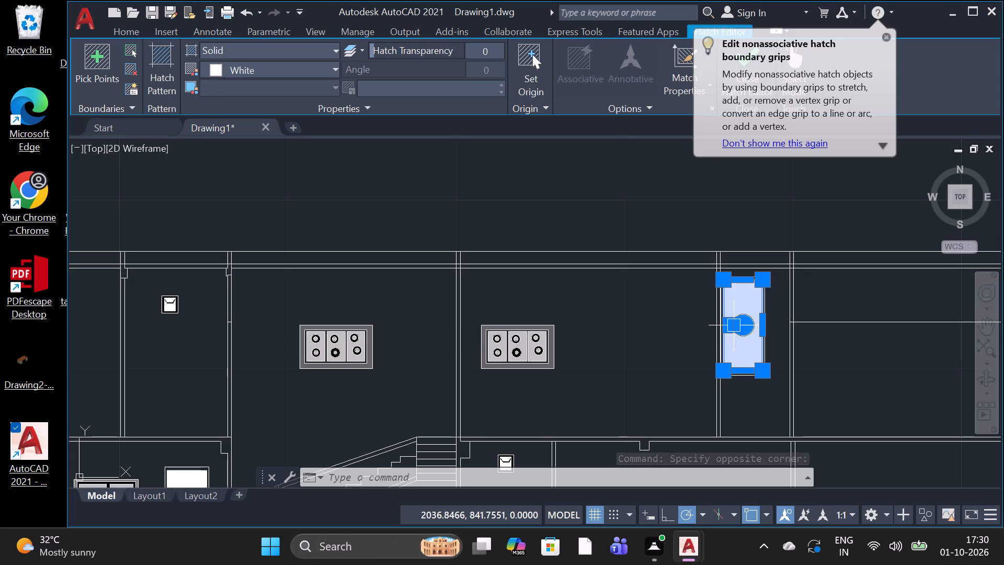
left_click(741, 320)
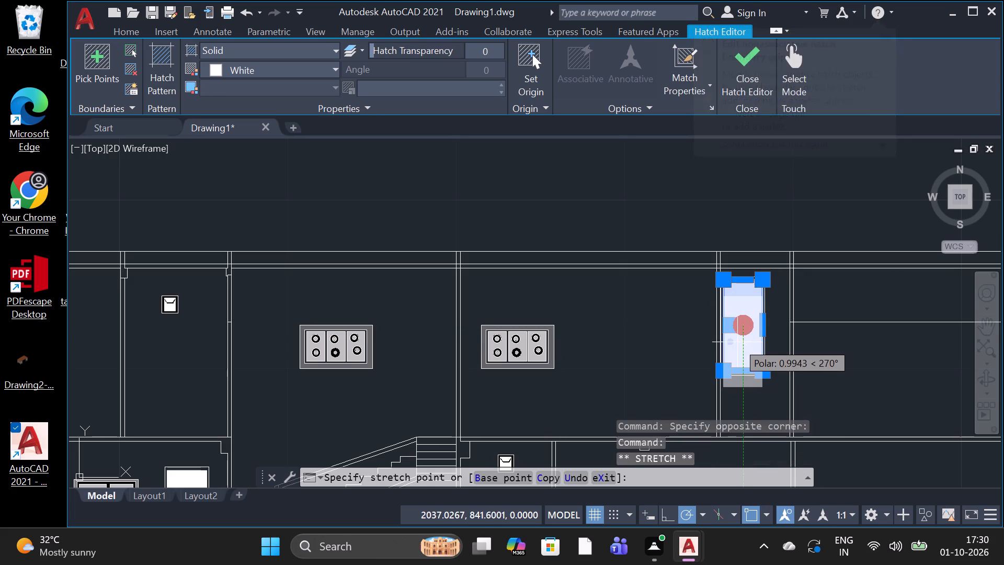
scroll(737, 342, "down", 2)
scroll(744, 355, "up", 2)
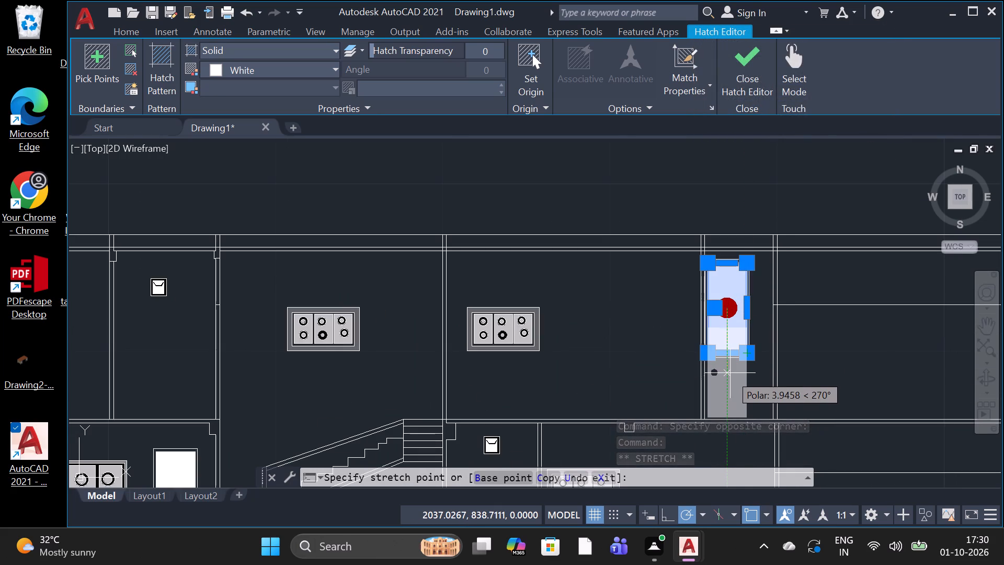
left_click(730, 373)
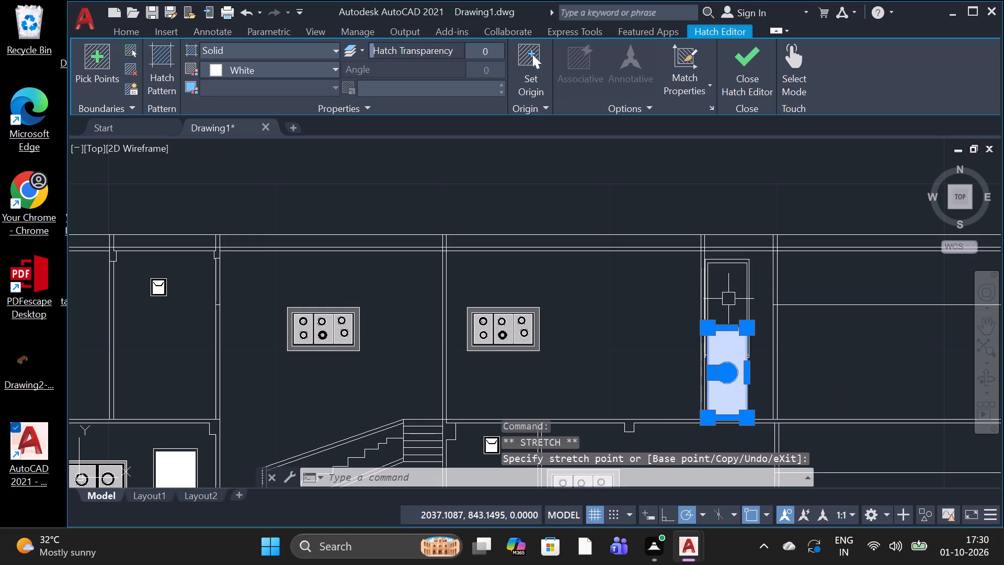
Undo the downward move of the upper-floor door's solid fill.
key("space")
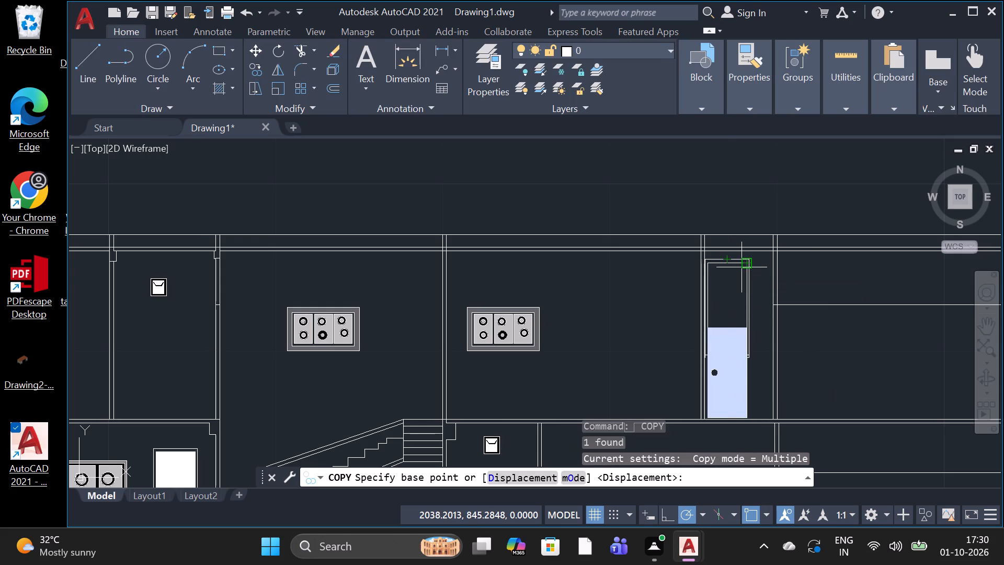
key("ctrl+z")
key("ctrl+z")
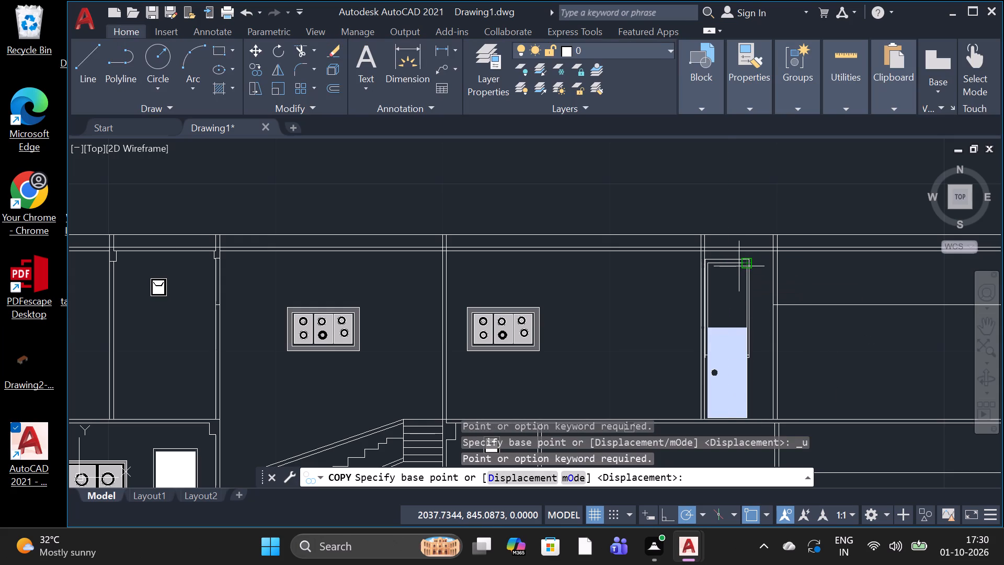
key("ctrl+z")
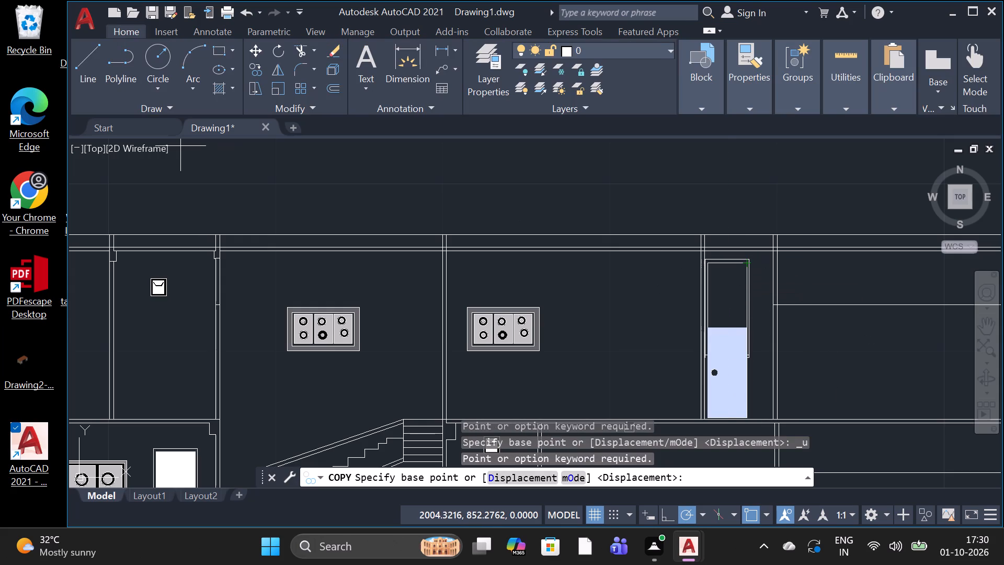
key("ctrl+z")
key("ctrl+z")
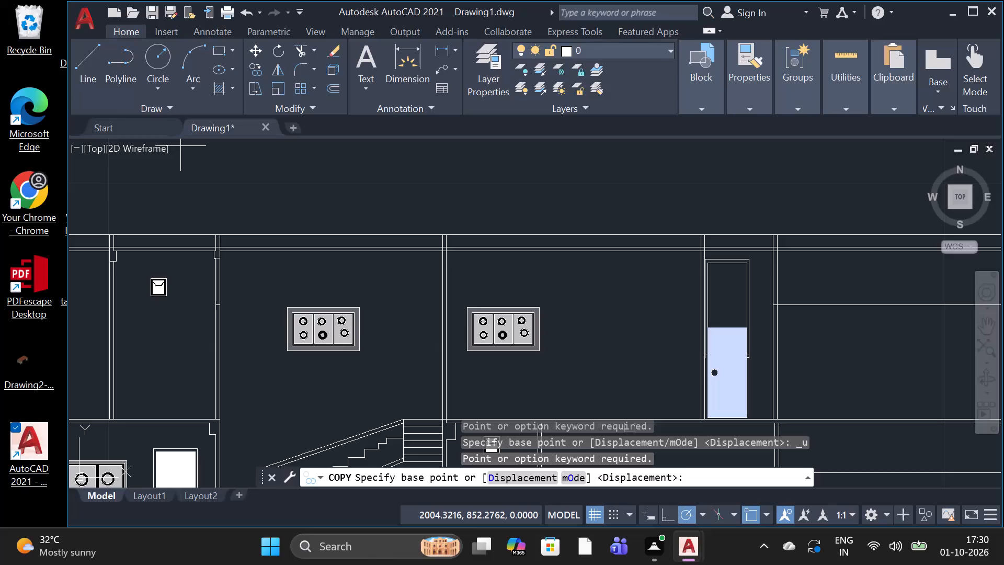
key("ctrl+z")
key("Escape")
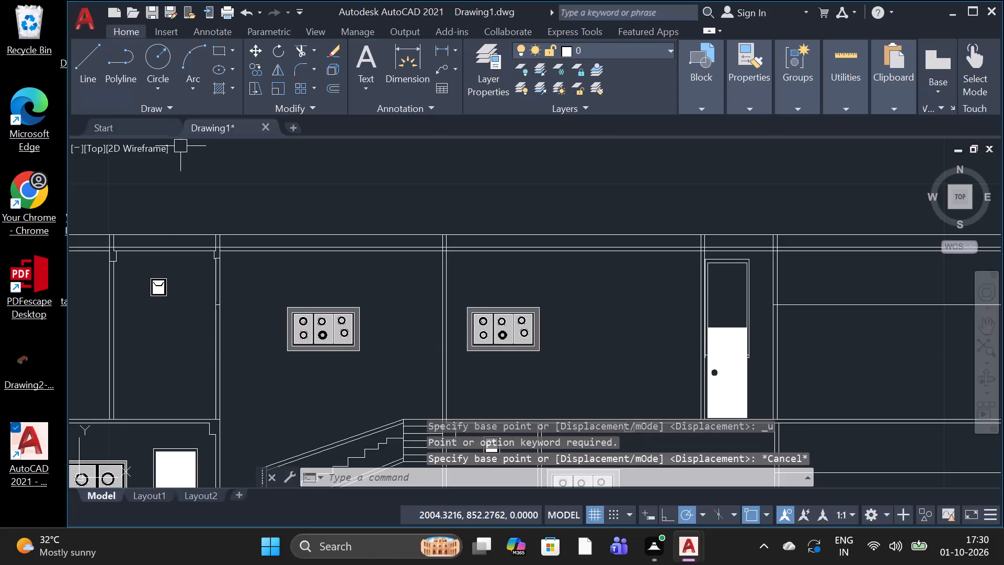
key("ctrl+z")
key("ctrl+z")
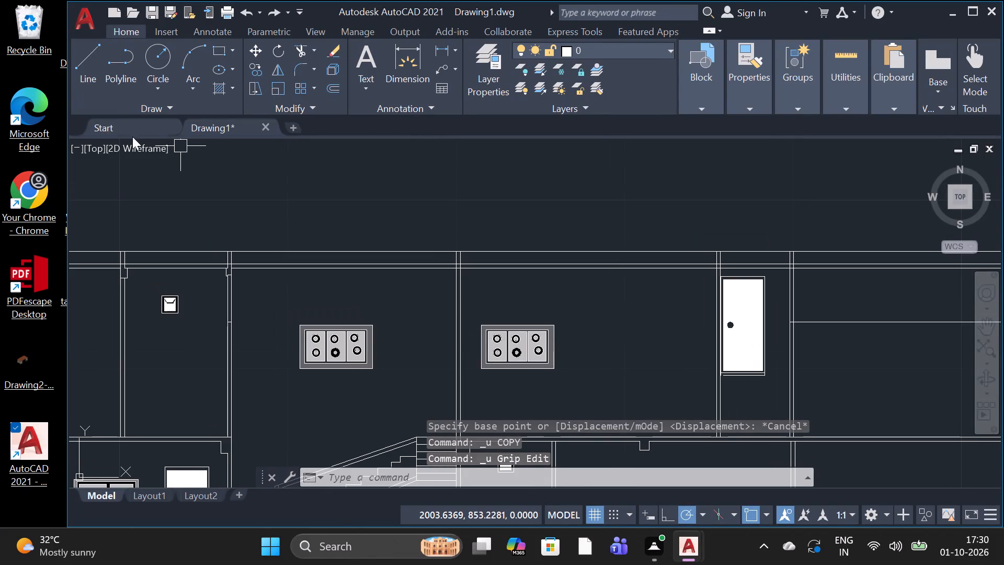
Copy the upper-floor door with its frame lines about 3.5 straight down from its bottom midpoint, to floor level.
type("CO")
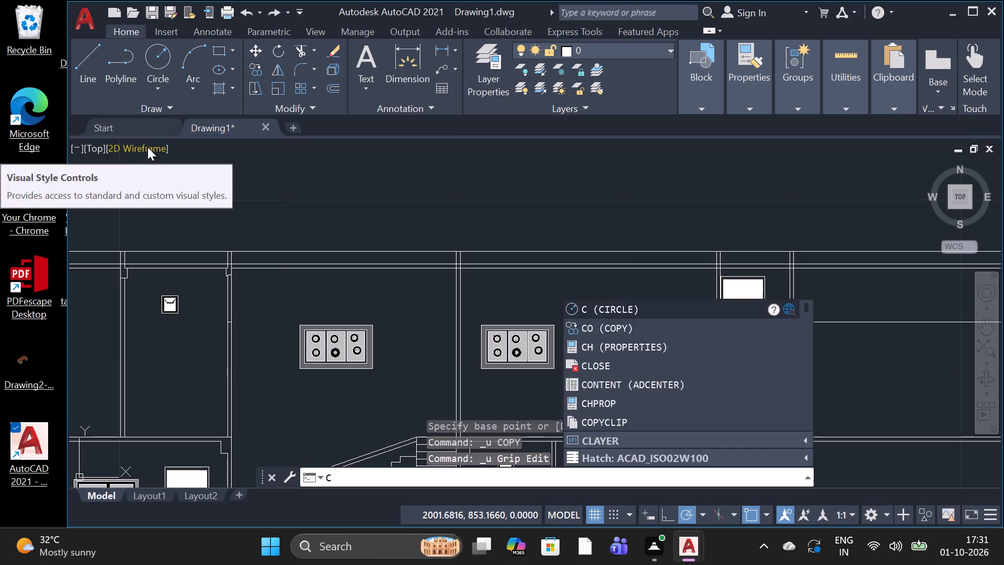
key("space")
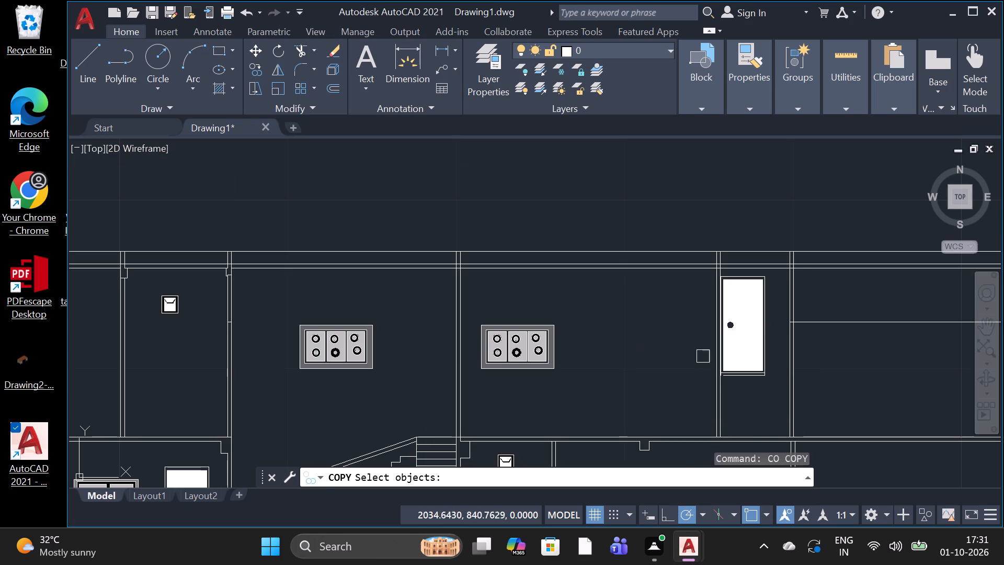
scroll(778, 267, "up", 2)
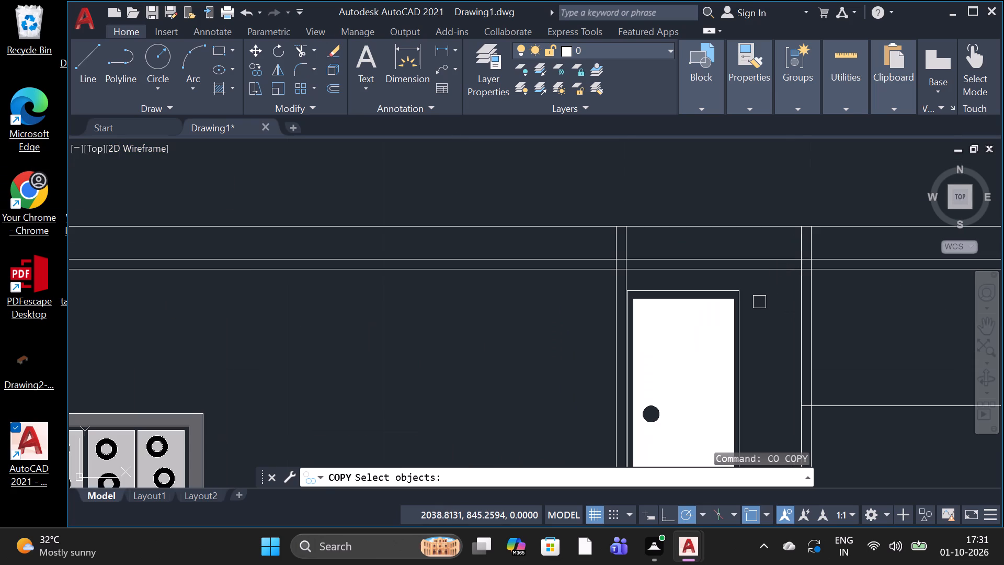
left_click(759, 286)
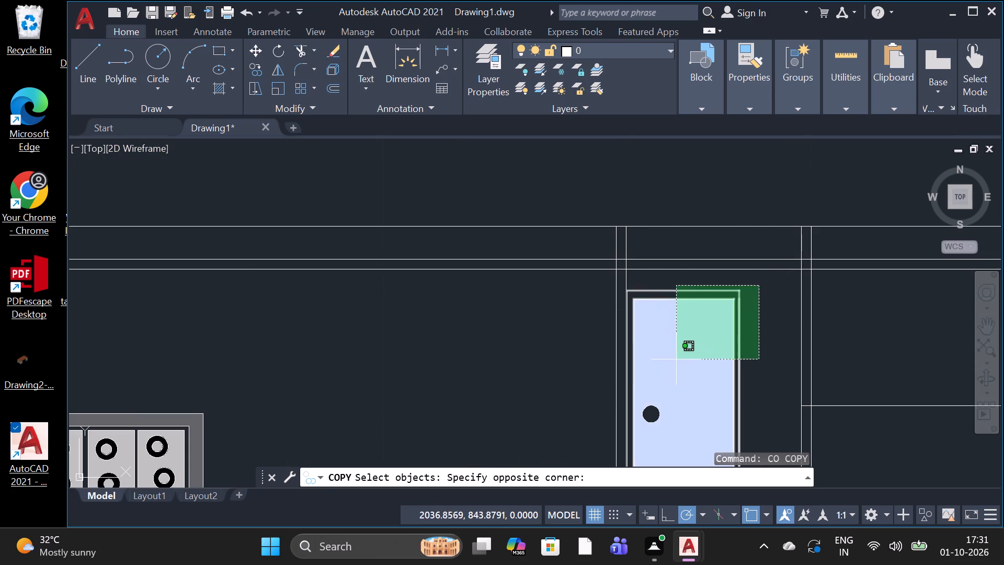
right_click(620, 398)
scroll(623, 400, "down", 3)
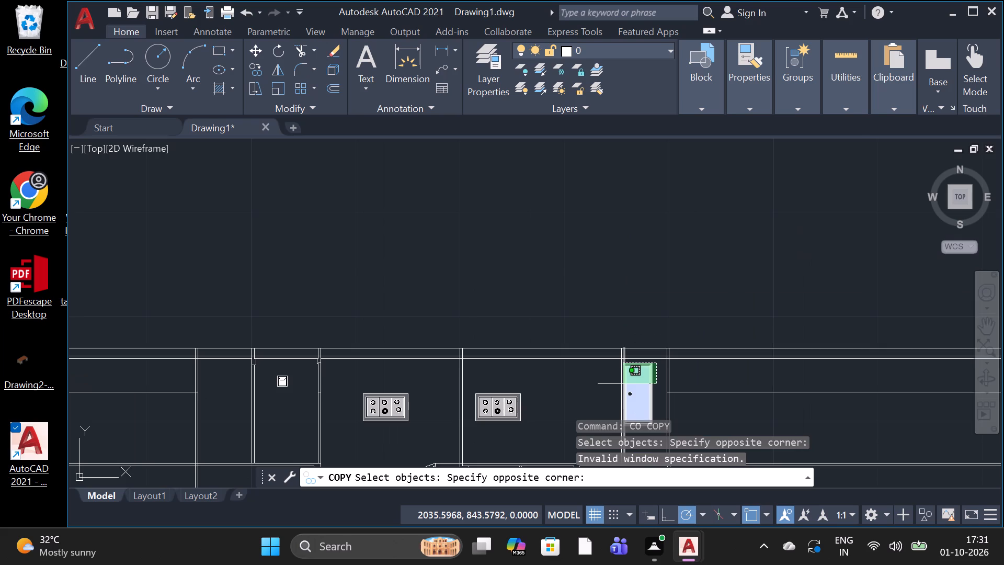
scroll(623, 384, "down", 2)
scroll(621, 401, "up", 3)
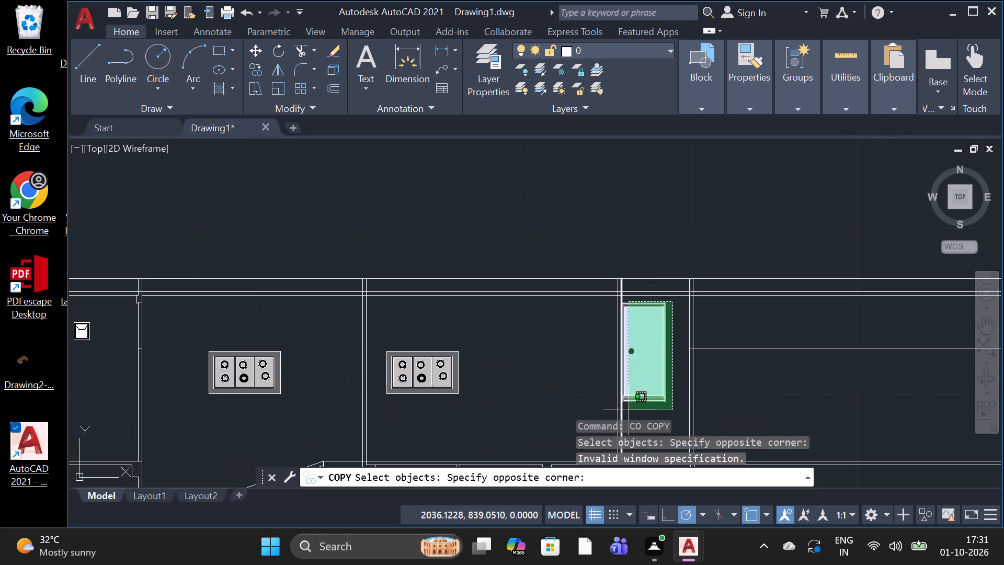
scroll(620, 415, "up", 3)
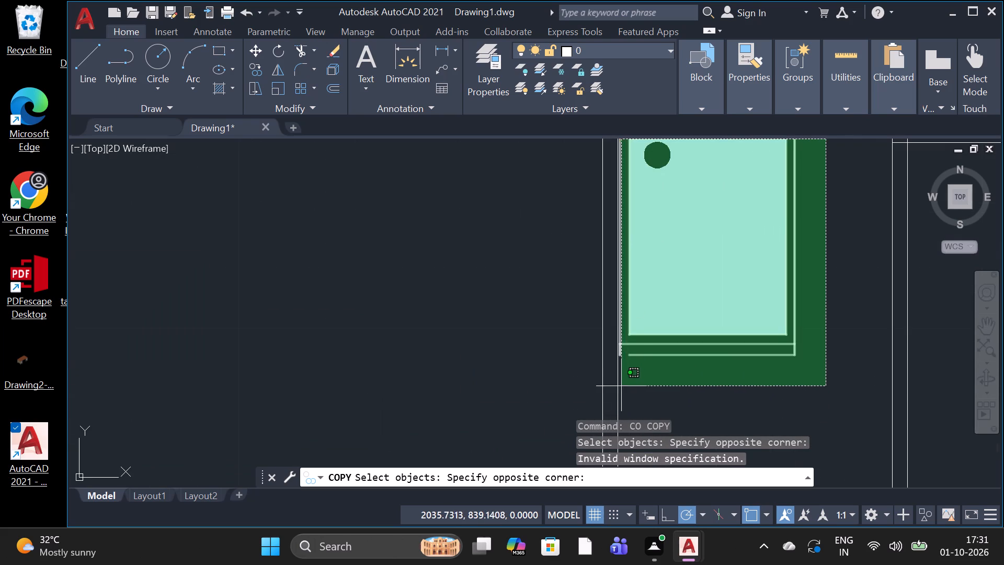
left_click(626, 368)
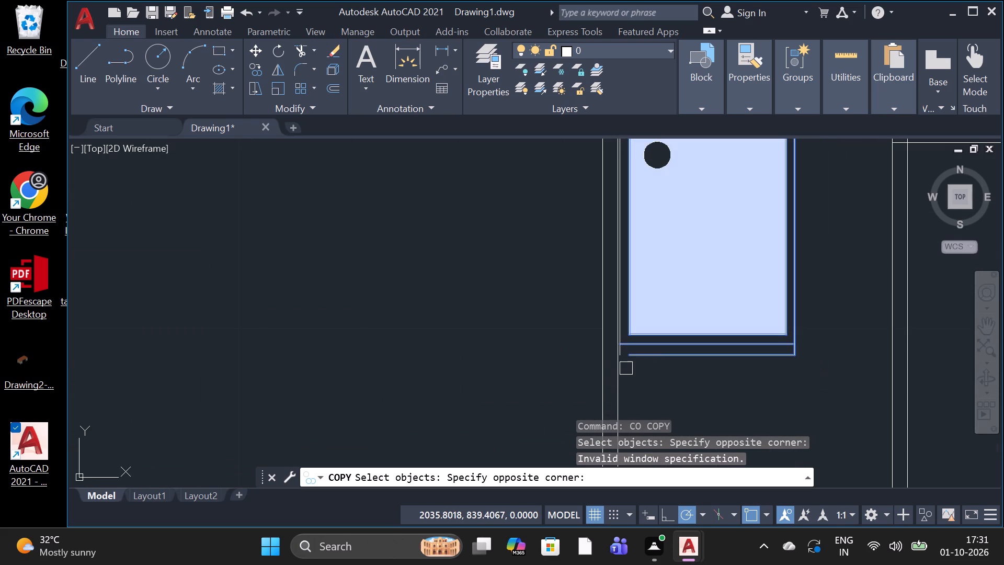
key("space")
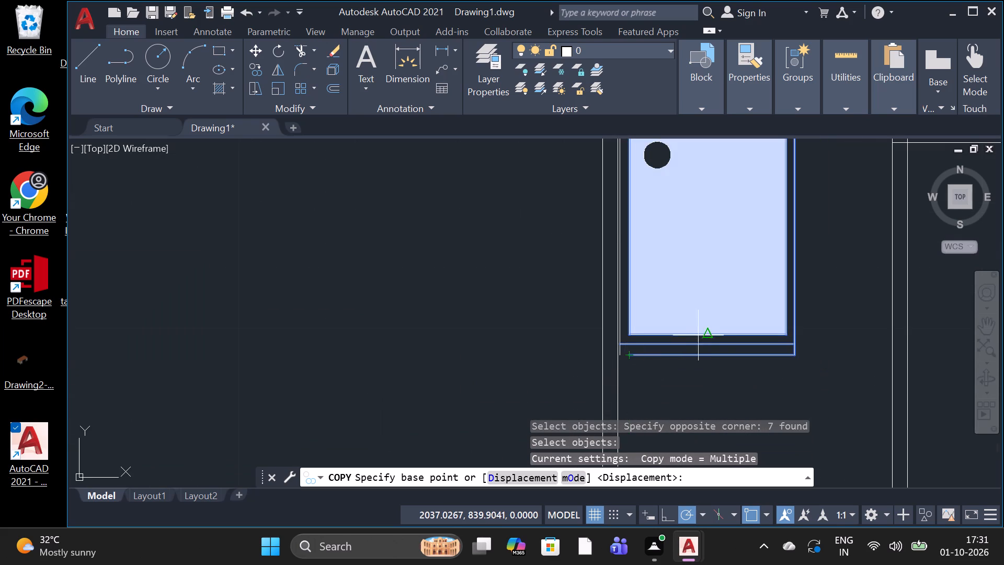
left_click(702, 345)
scroll(706, 371, "down", 4)
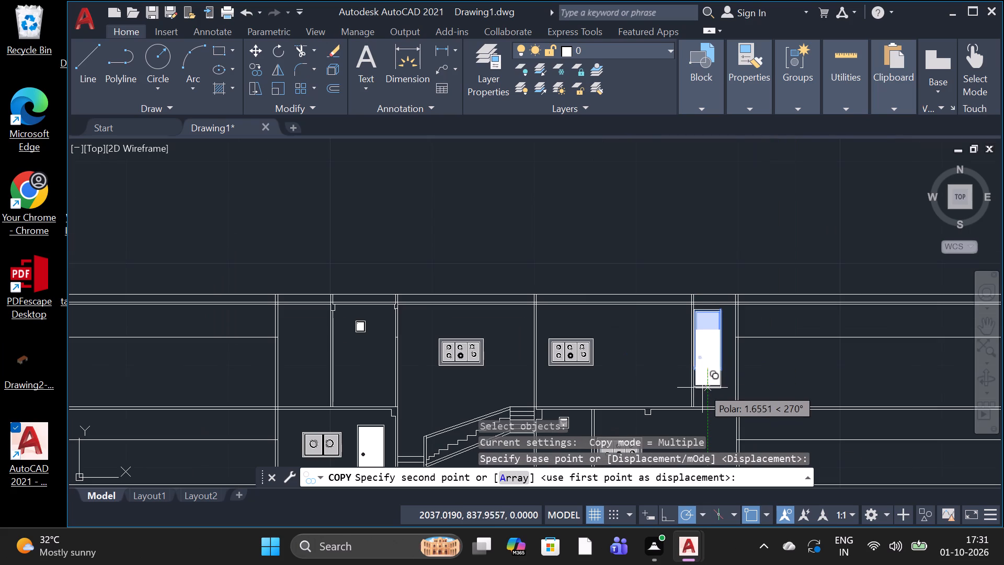
scroll(711, 393, "up", 3)
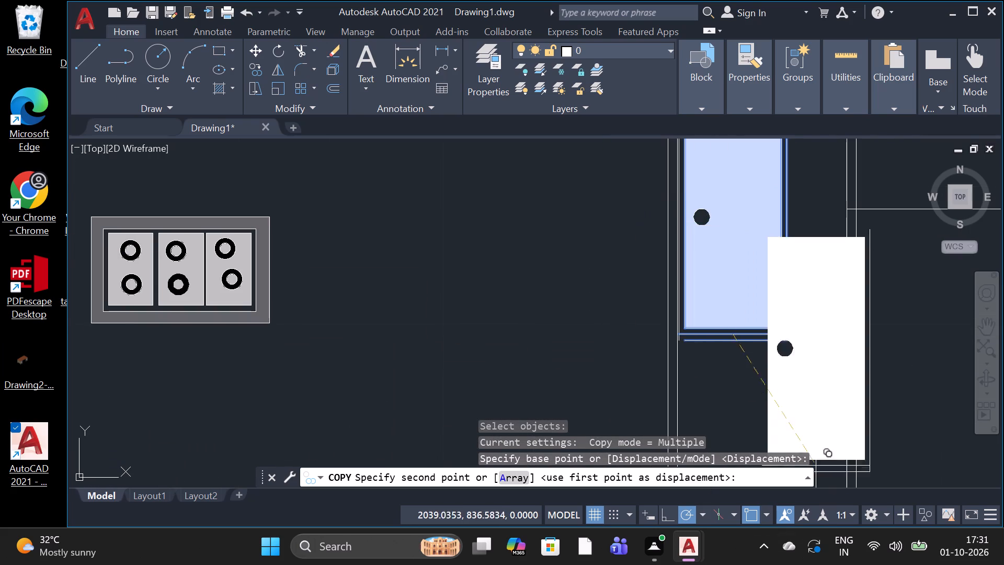
scroll(792, 383, "down", 3)
scroll(782, 410, "up", 3)
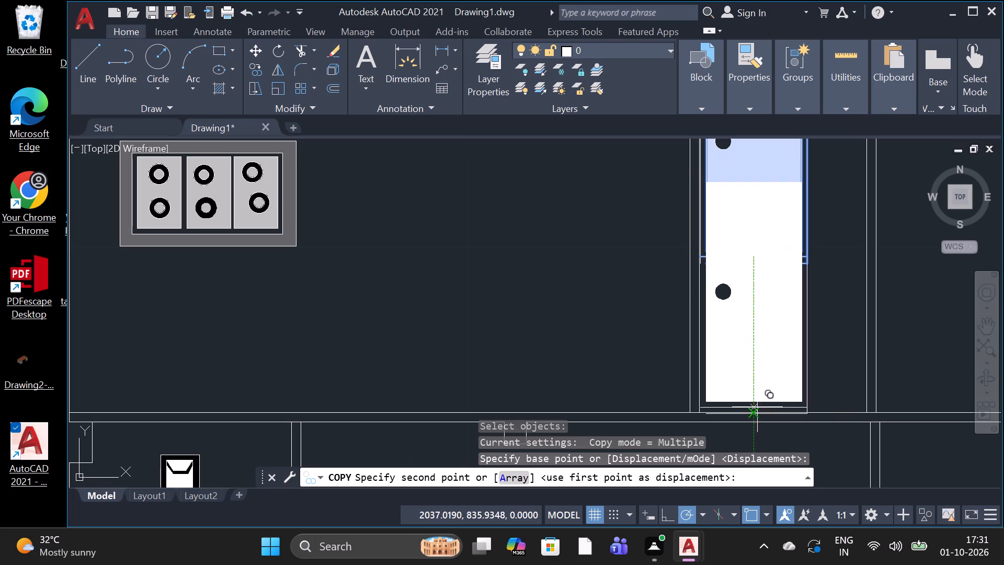
scroll(757, 405, "up", 2)
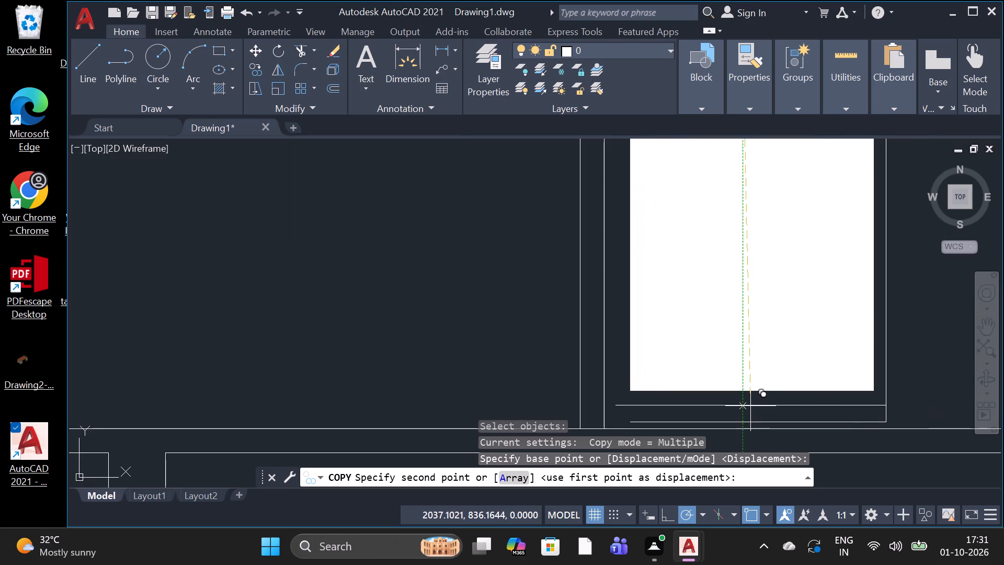
left_click(739, 412)
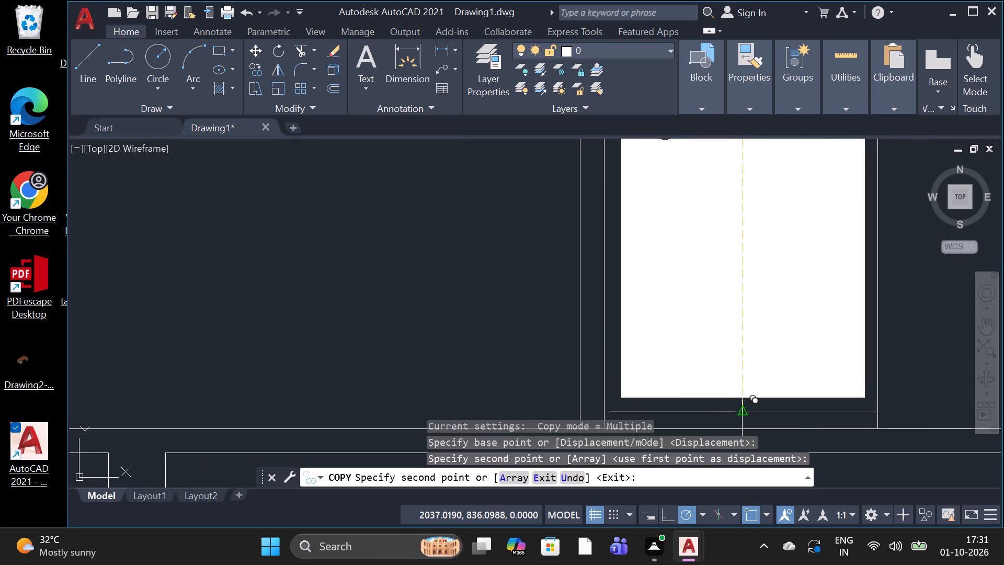
key("space")
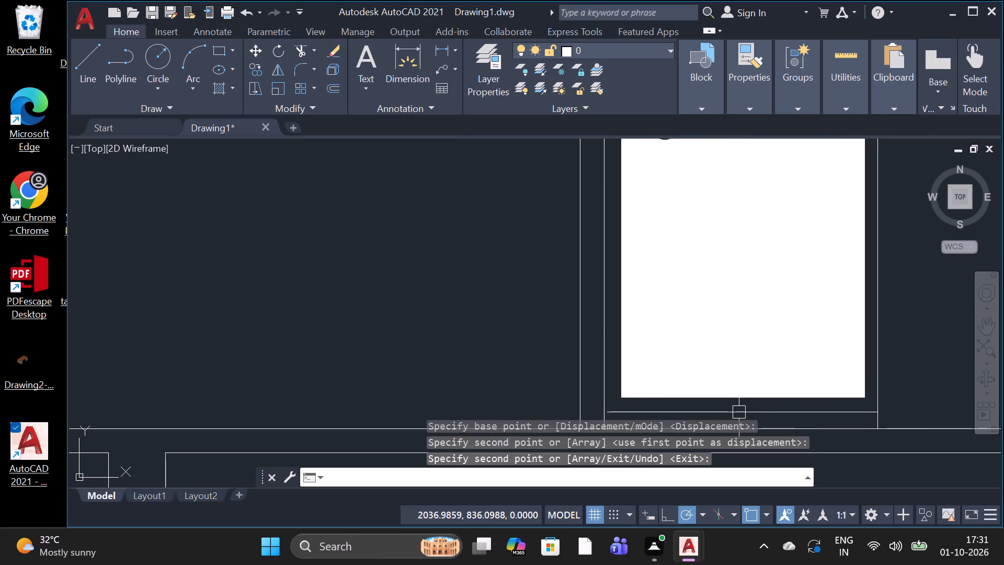
Try to delete the original upper-floor door, selecting its panel and frame above the lowered copy.
scroll(739, 412, "down", 4)
left_click(738, 272)
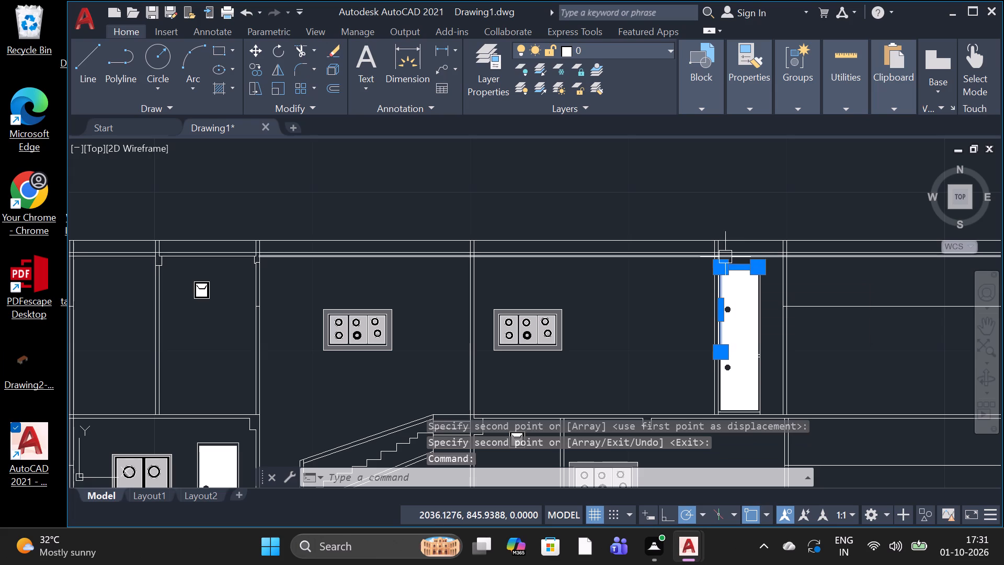
key("Escape")
left_click(756, 296)
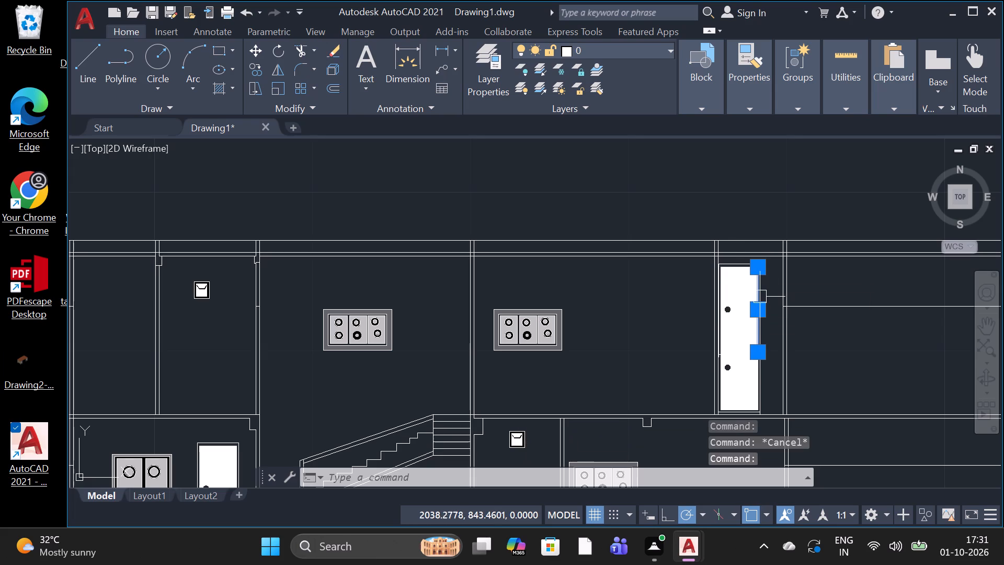
left_click(760, 297)
left_click(764, 294)
left_click(763, 289)
left_click(769, 284)
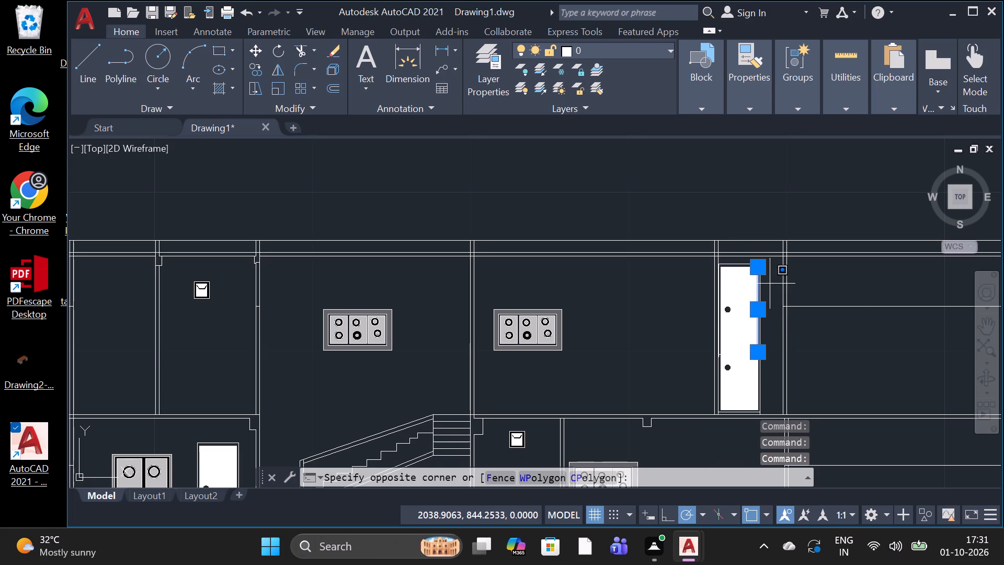
key("Escape")
left_click(770, 282)
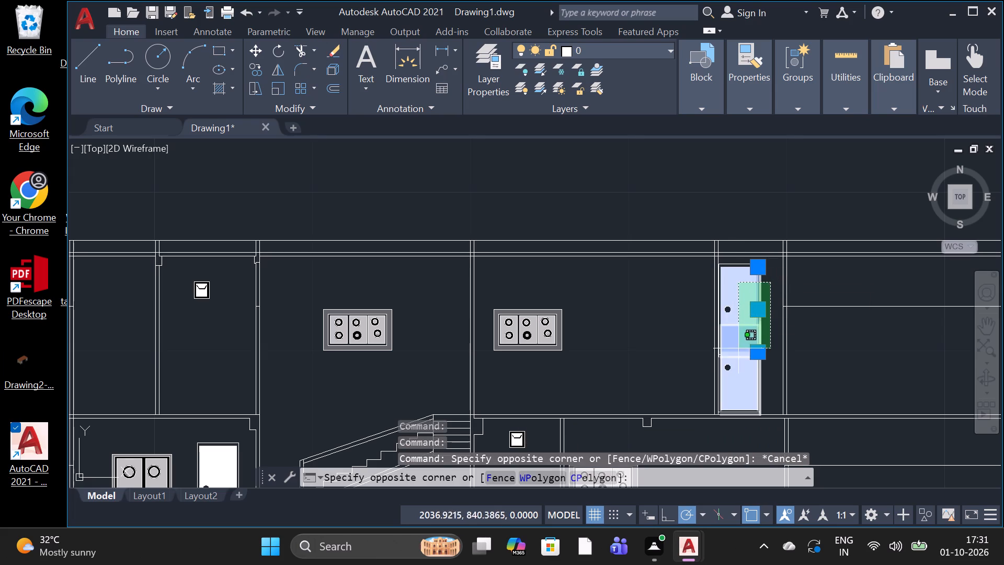
left_click(730, 380)
key("Delete")
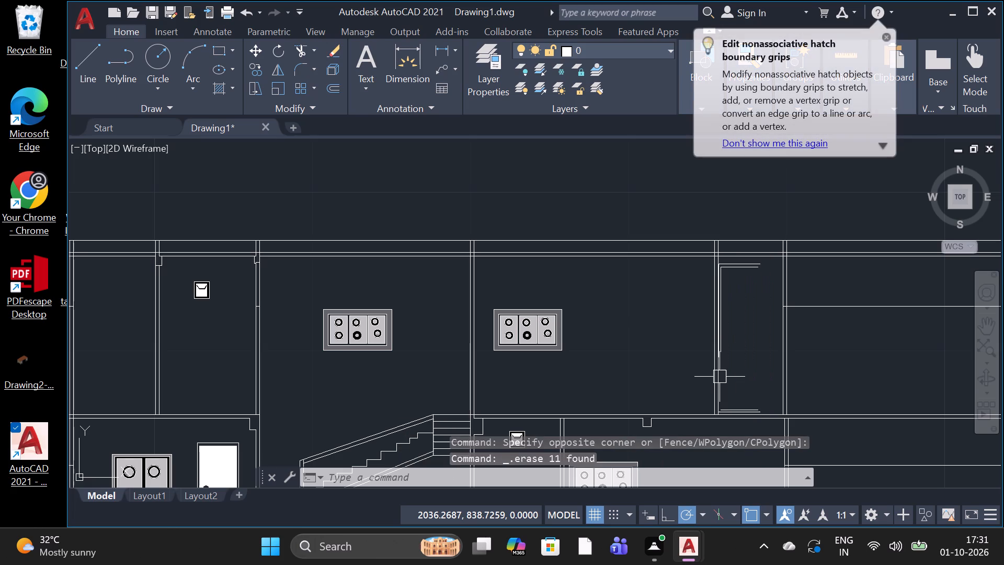
Delete the leftover top and side frame lines of the removed upper-floor door, including the short stray segment beside the wall.
scroll(769, 281, "up", 1)
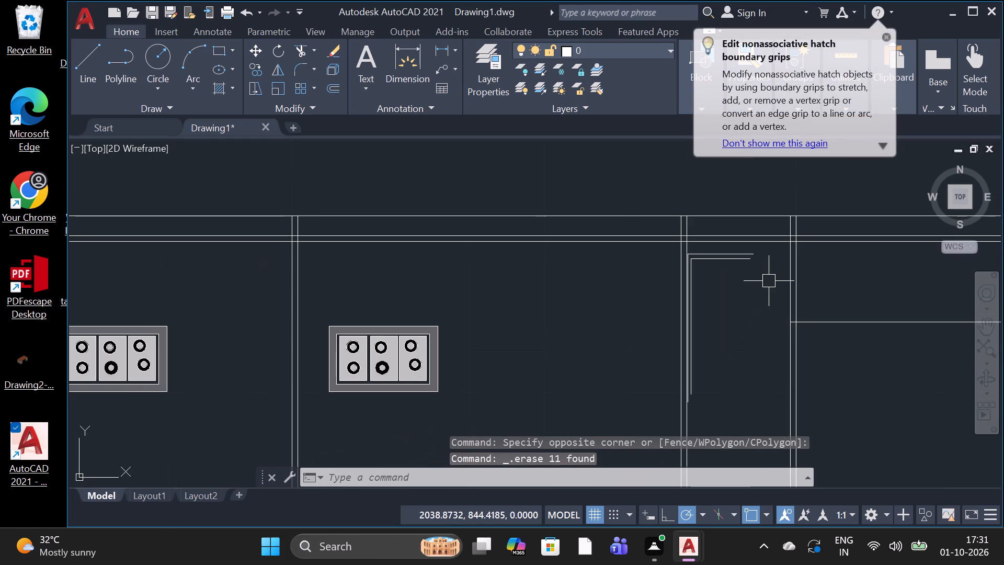
left_click_drag(766, 251, 773, 246)
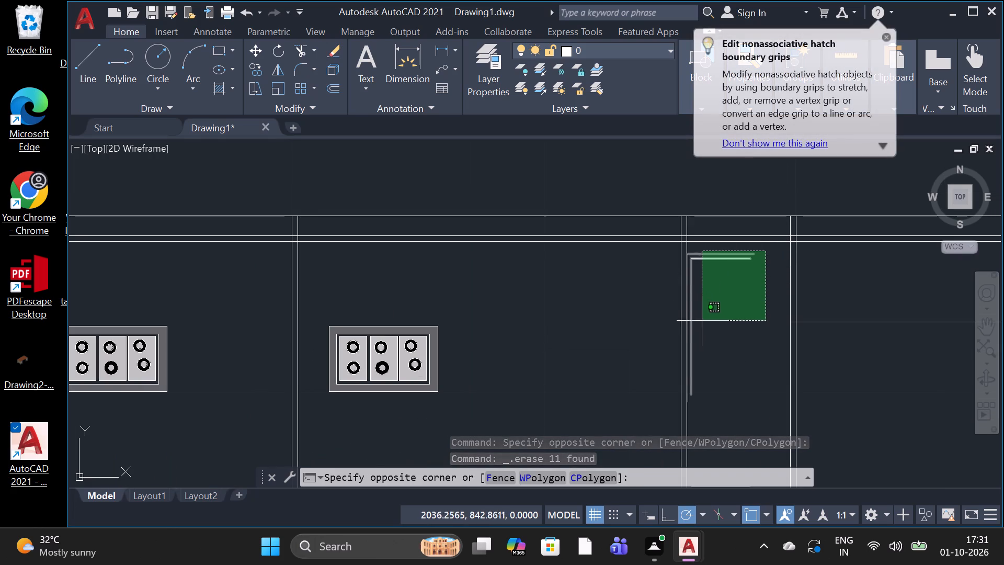
left_click(689, 375)
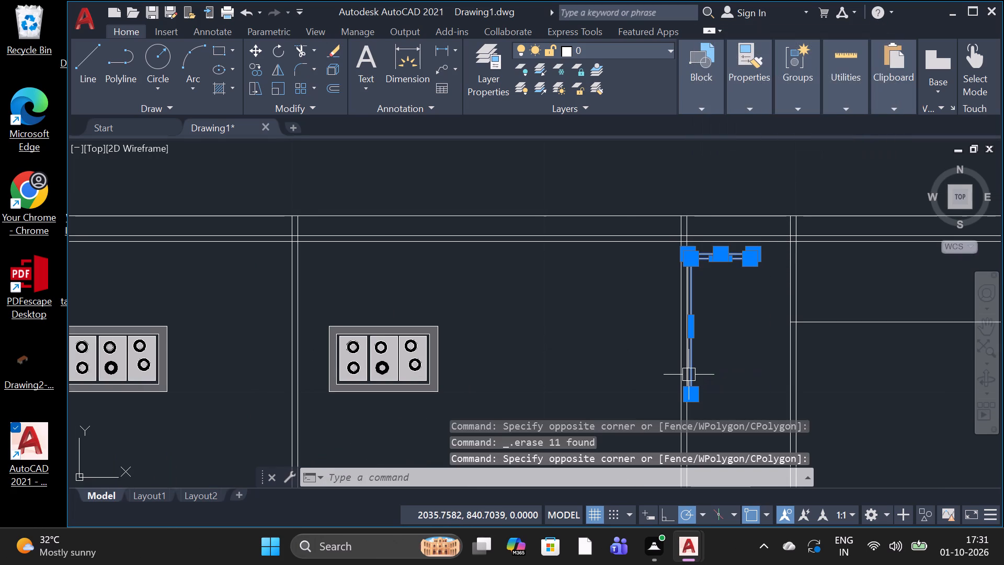
key("Delete")
scroll(689, 375, "up", 4)
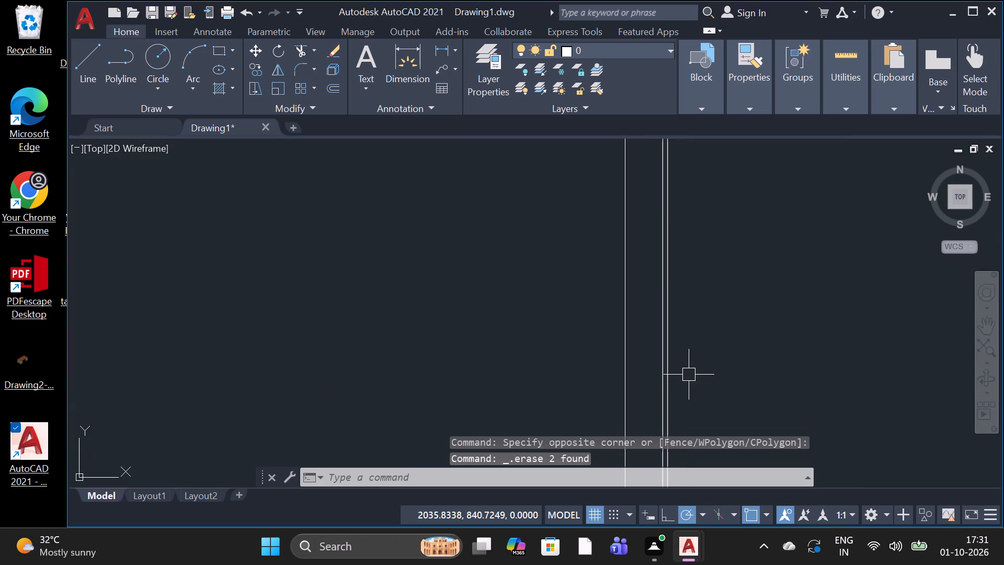
left_click(666, 360)
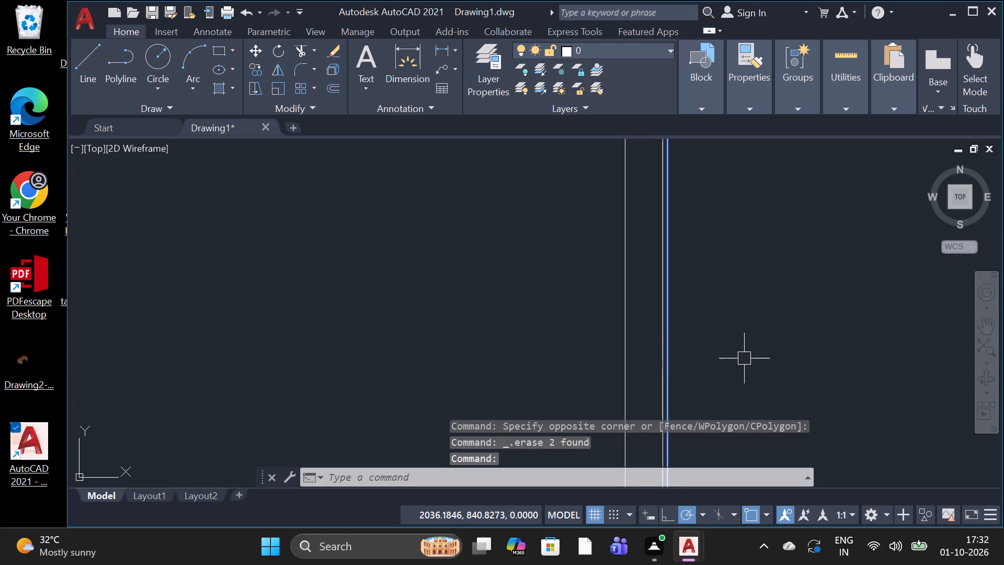
key("Delete")
scroll(740, 324, "down", 4)
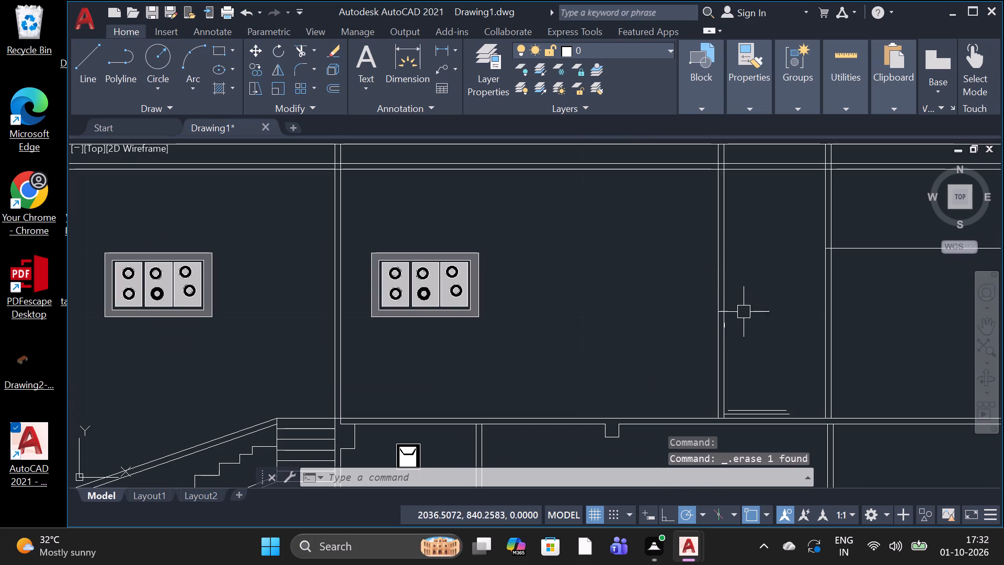
scroll(720, 340, "up", 3)
scroll(727, 286, "up", 3)
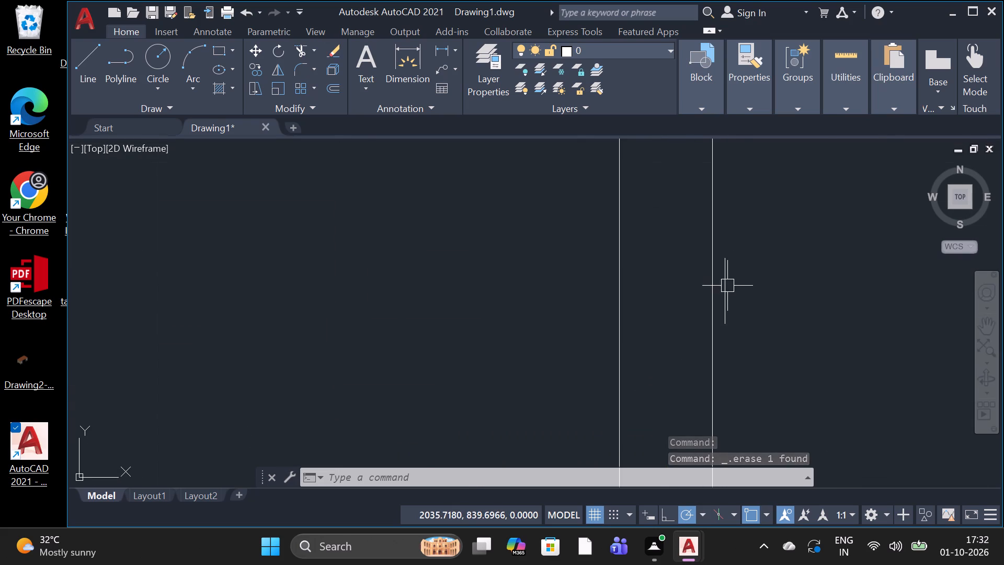
left_click(727, 286)
scroll(732, 282, "down", 4)
scroll(803, 322, "down", 2)
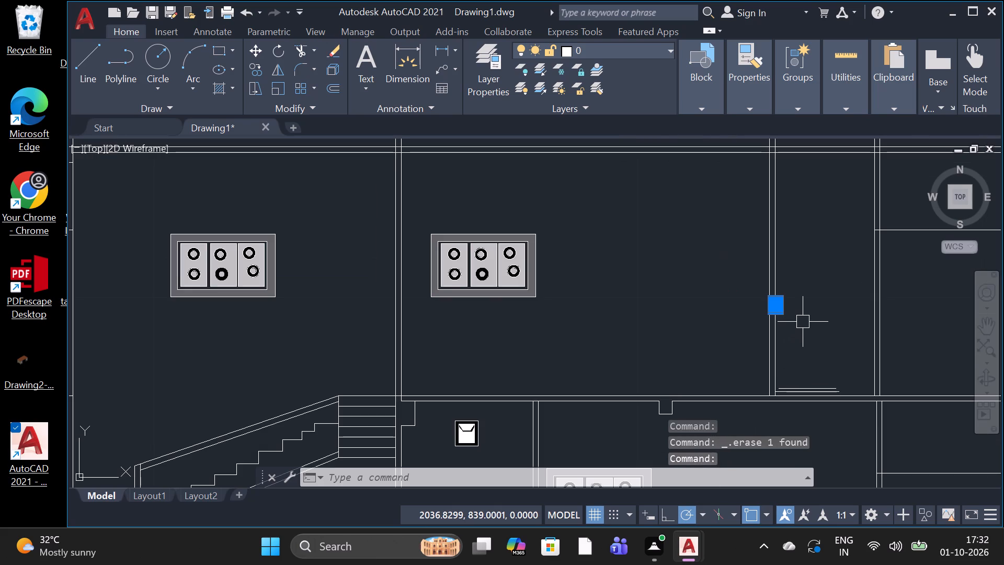
key("Delete")
Delete the two leftover horizontal door-frame lines just above the upper floor line, beside the partition wall.
scroll(811, 389, "up", 4)
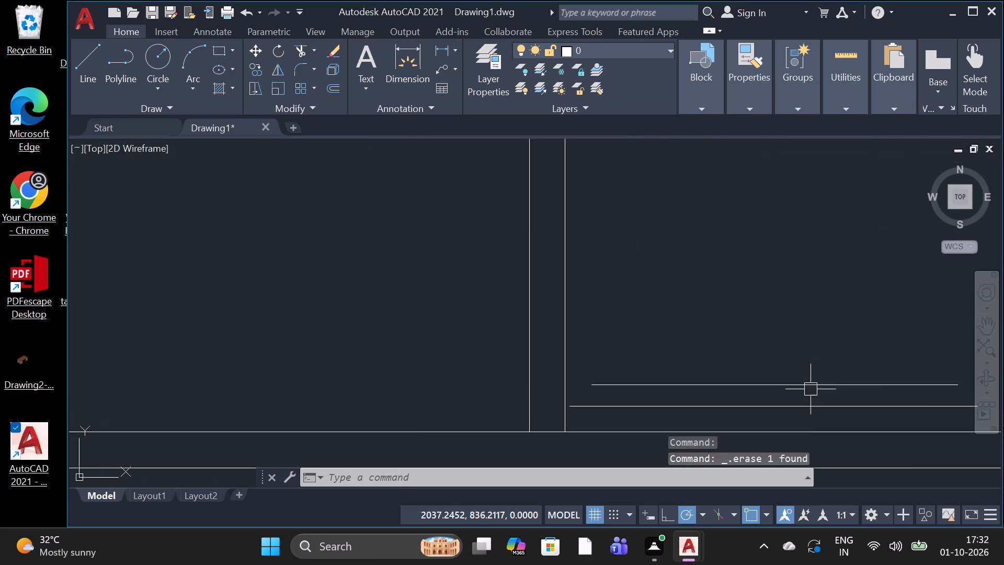
scroll(811, 389, "up", 1)
left_click(807, 410)
left_click(808, 421)
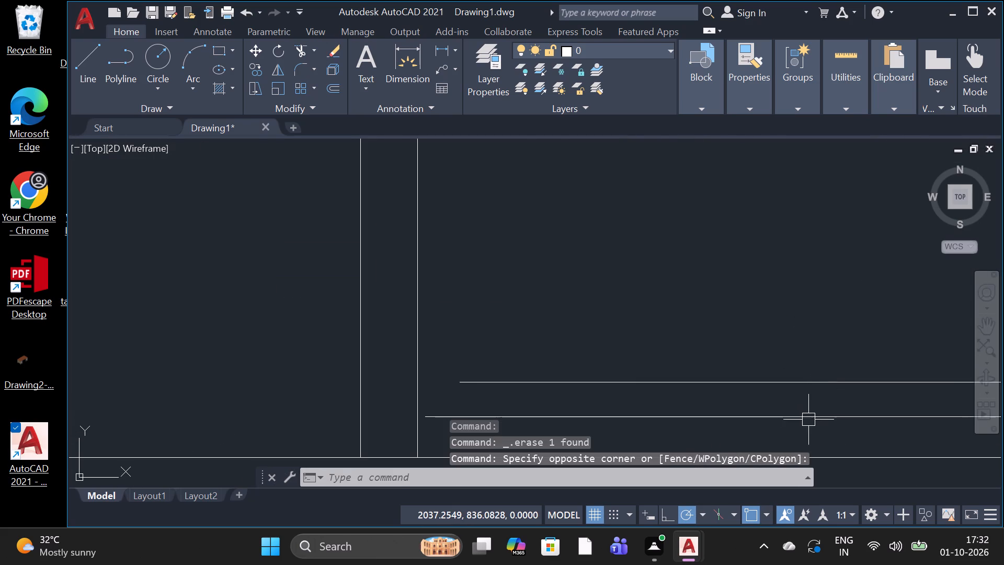
left_click(808, 417)
key("Delete")
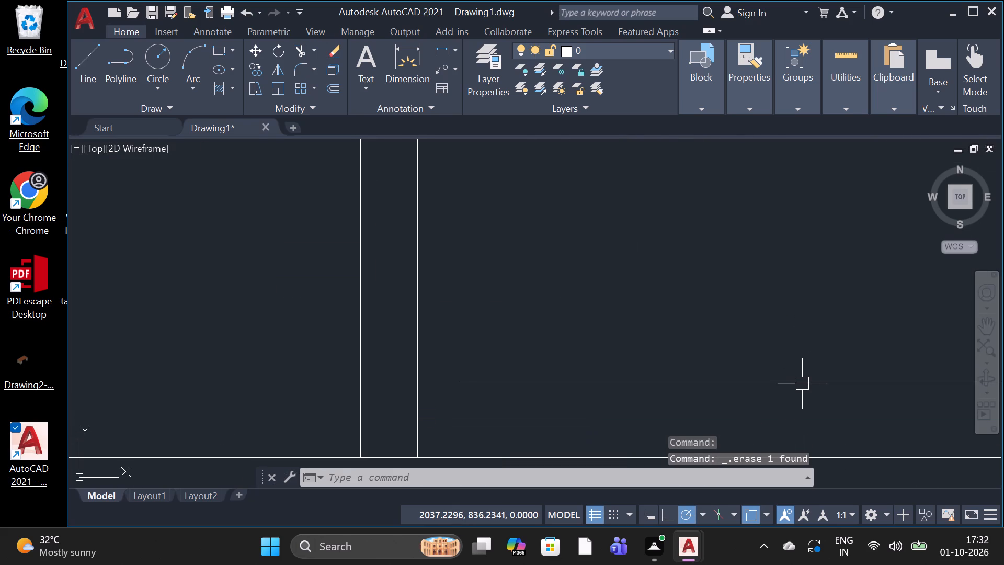
left_click(802, 383)
key("Delete")
scroll(802, 383, "down", 3)
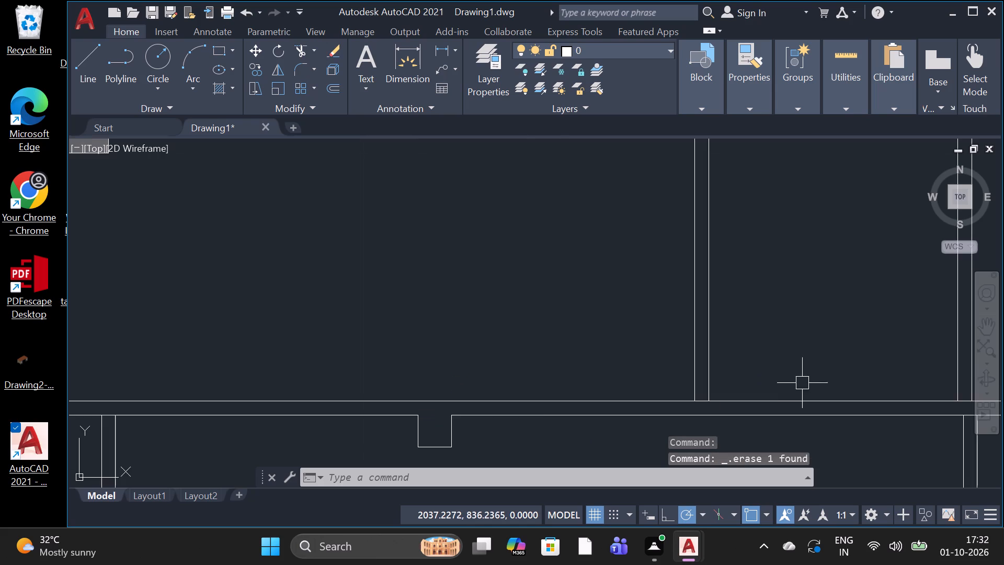
scroll(753, 423, "down", 2)
scroll(760, 366, "down", 2)
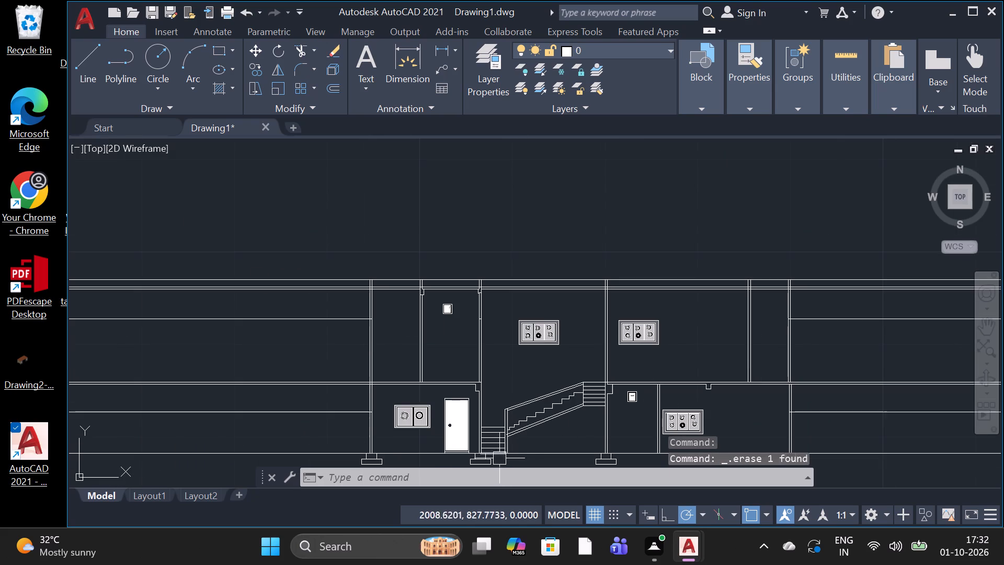
Try to copy the ground-floor door beside the stairs, from its bottom midpoint, to the upper floor line between the last two walls.
scroll(481, 448, "up", 4)
scroll(481, 433, "down", 3)
scroll(465, 441, "up", 2)
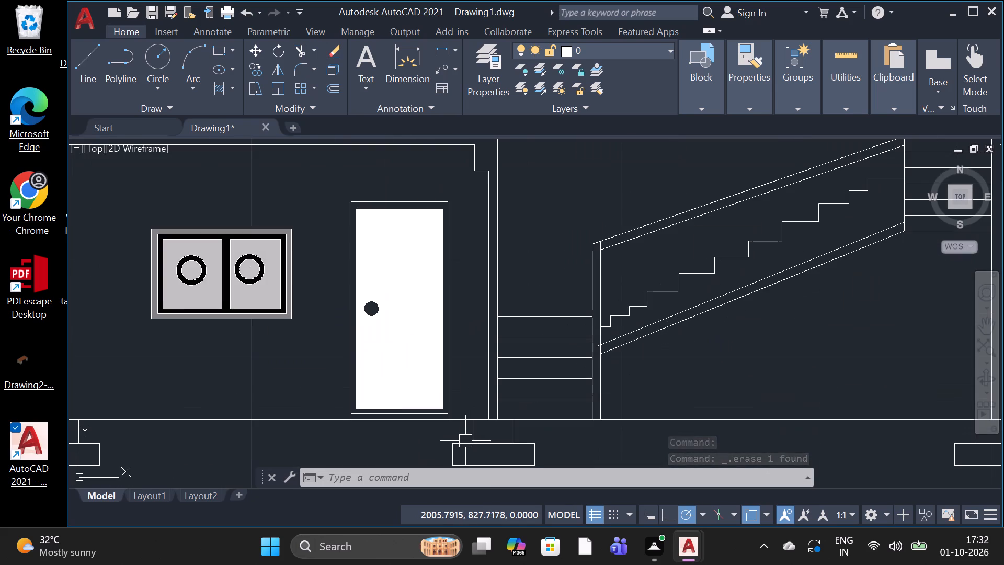
type("CO")
key("space")
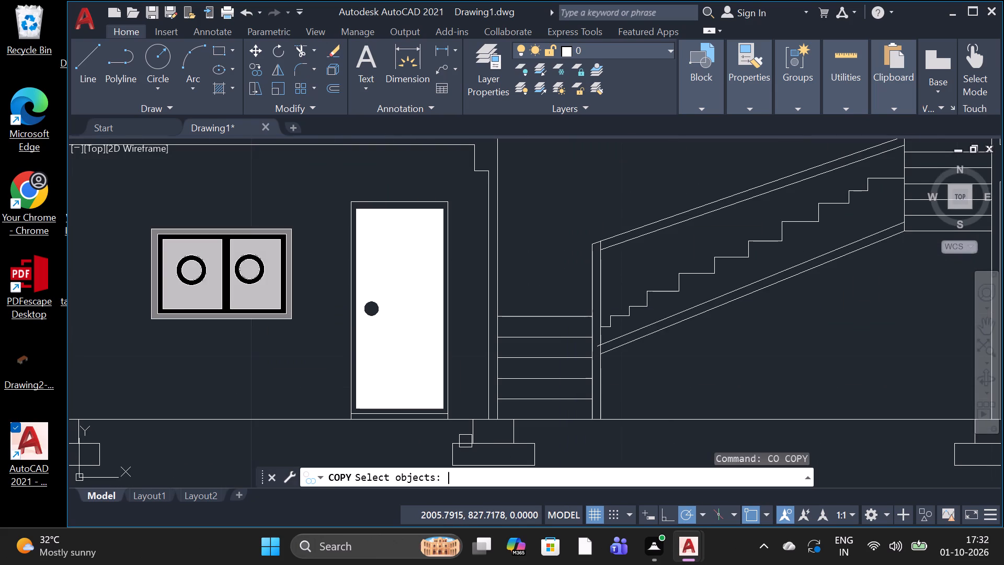
left_click(475, 190)
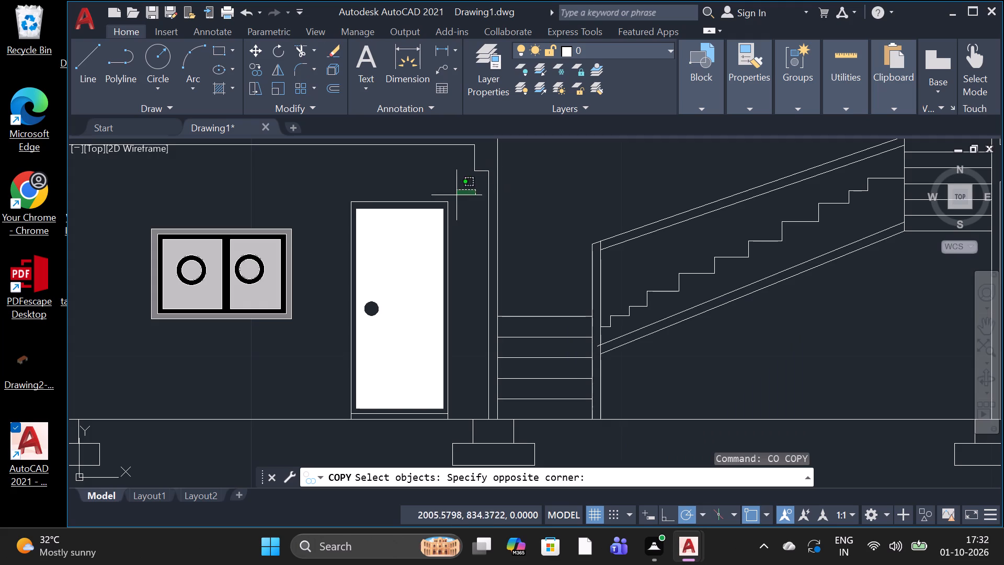
left_click(318, 416)
key("space")
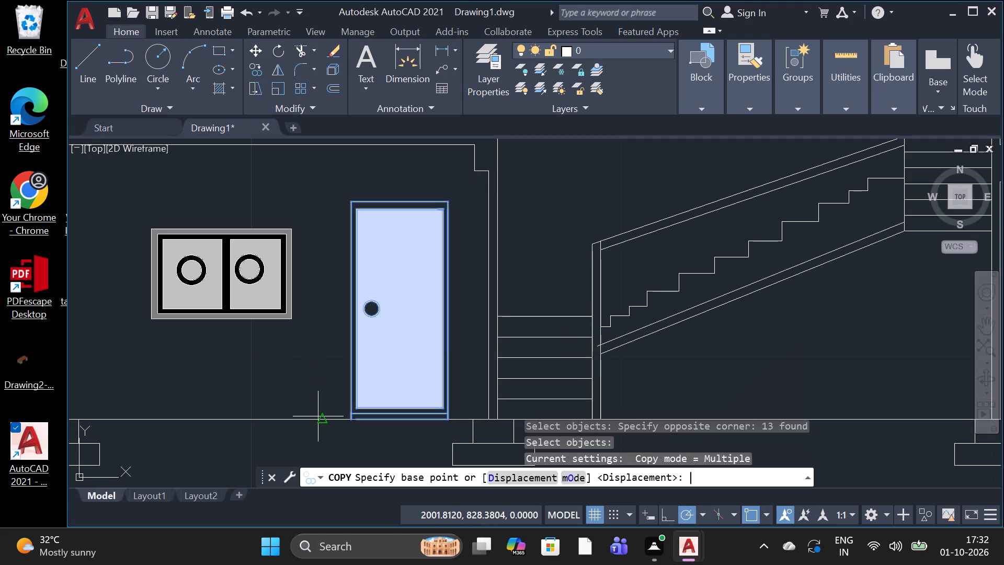
scroll(391, 419, "up", 3)
left_click(400, 424)
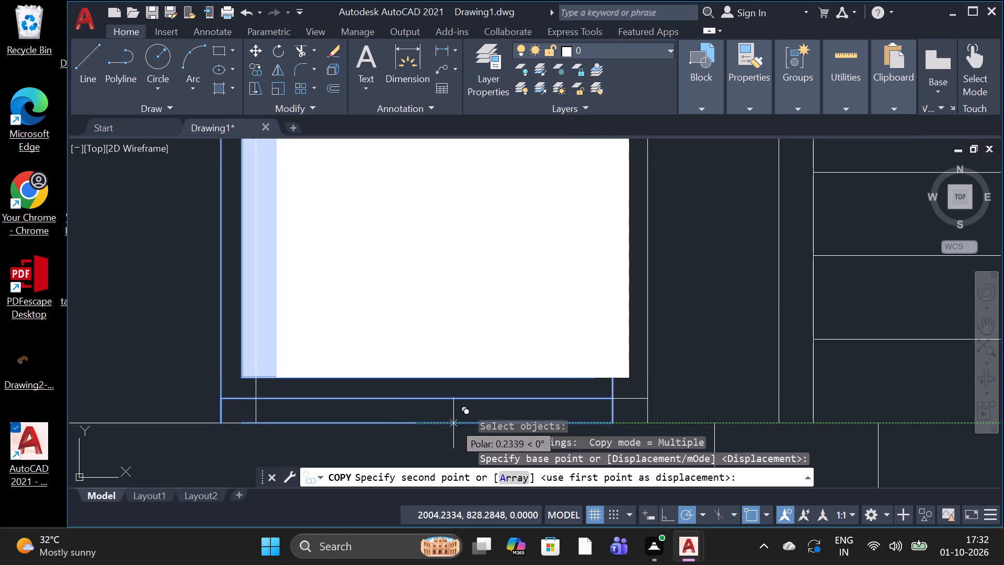
scroll(479, 415, "down", 3)
scroll(641, 437, "down", 5)
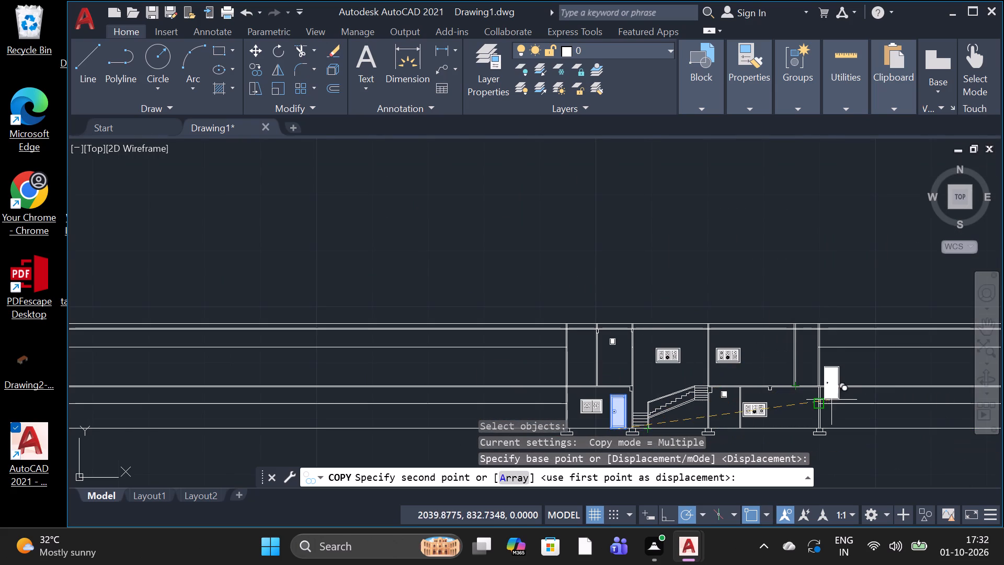
scroll(831, 401, "up", 2)
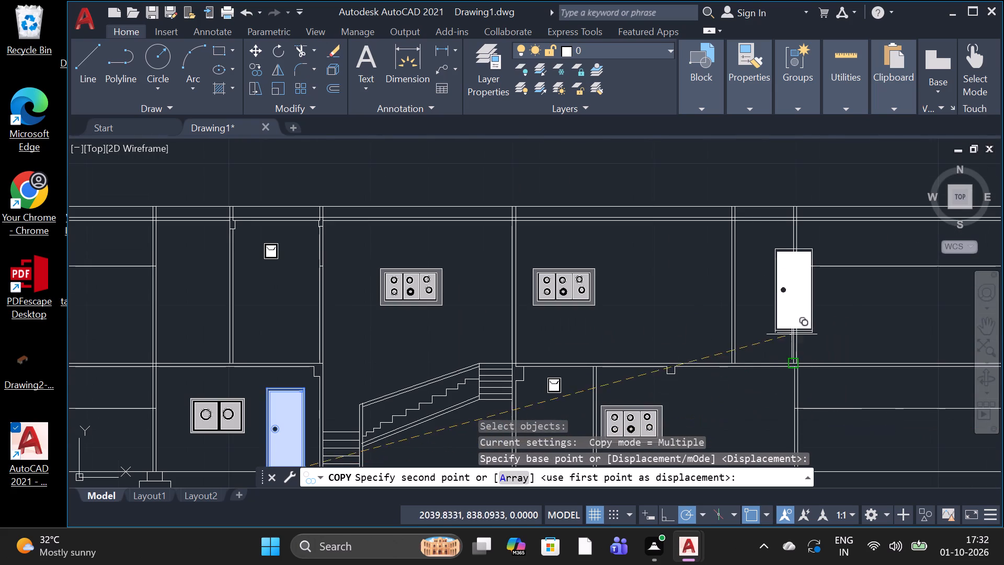
scroll(765, 368, "up", 3)
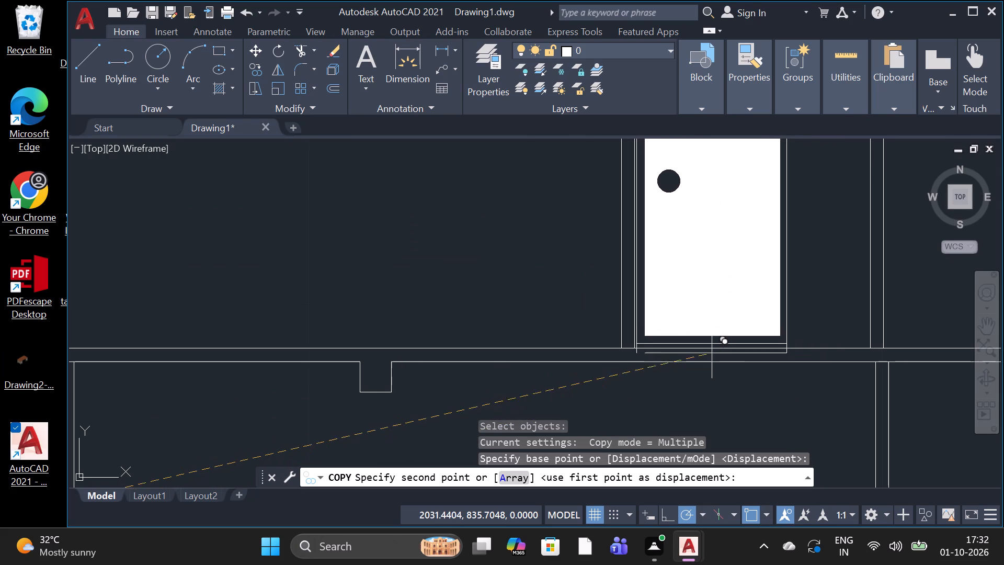
scroll(708, 351, "up", 2)
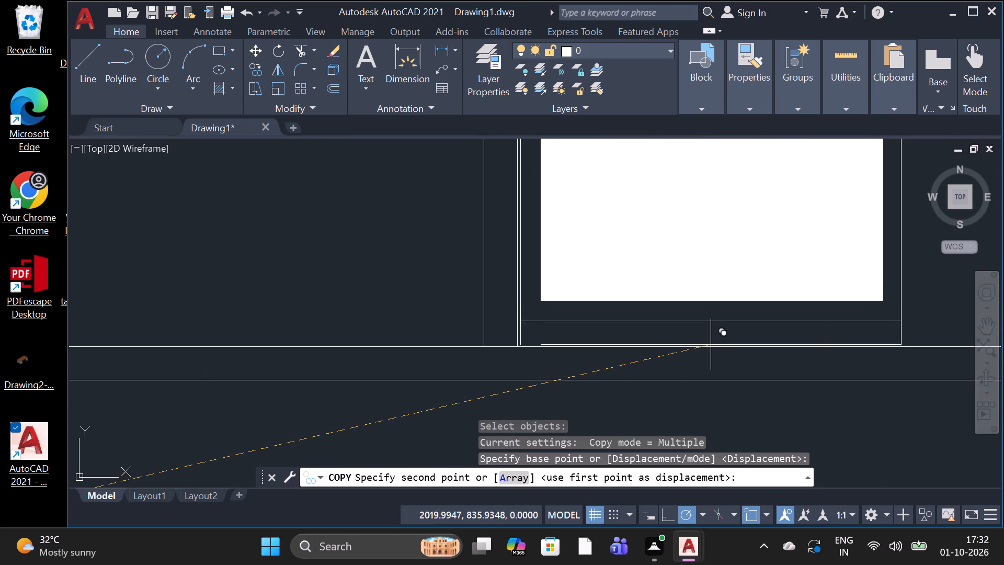
scroll(708, 351, "up", 2)
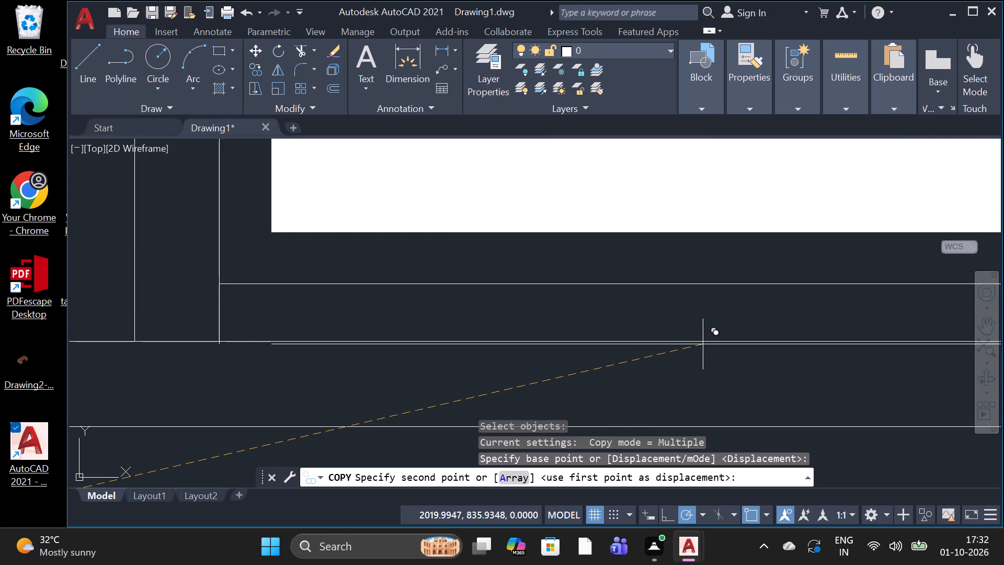
scroll(703, 346, "up", 2)
scroll(703, 346, "down", 2)
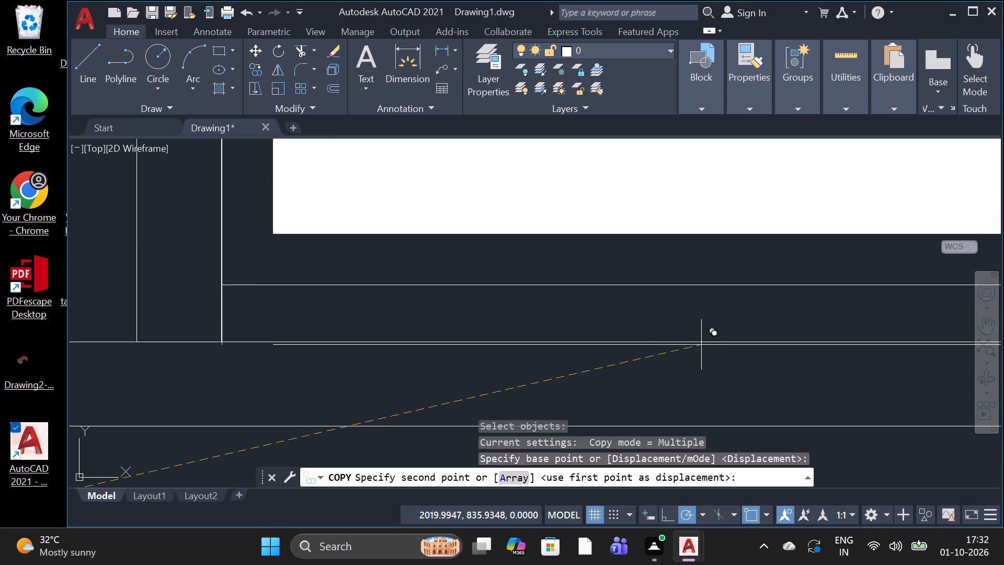
left_click(700, 342)
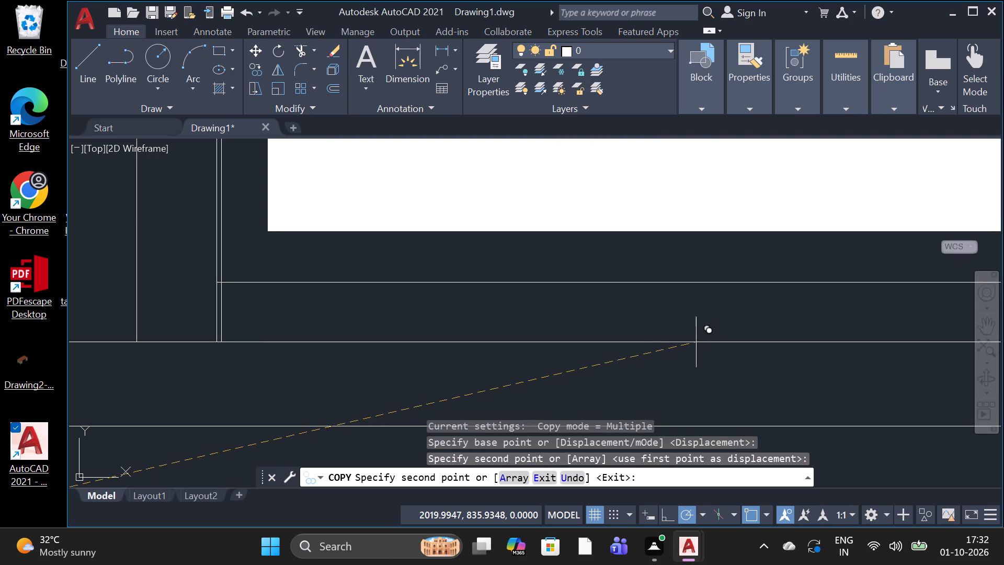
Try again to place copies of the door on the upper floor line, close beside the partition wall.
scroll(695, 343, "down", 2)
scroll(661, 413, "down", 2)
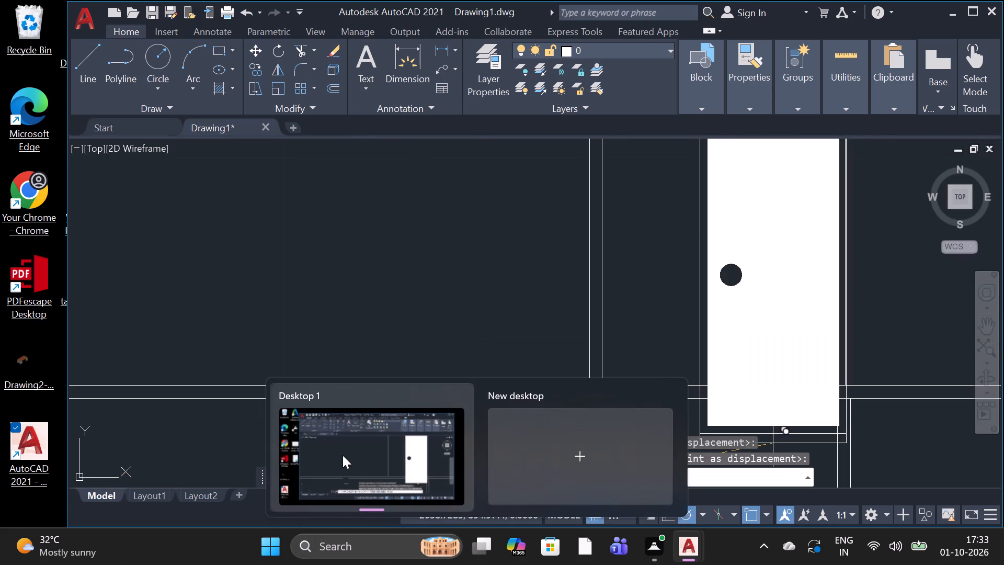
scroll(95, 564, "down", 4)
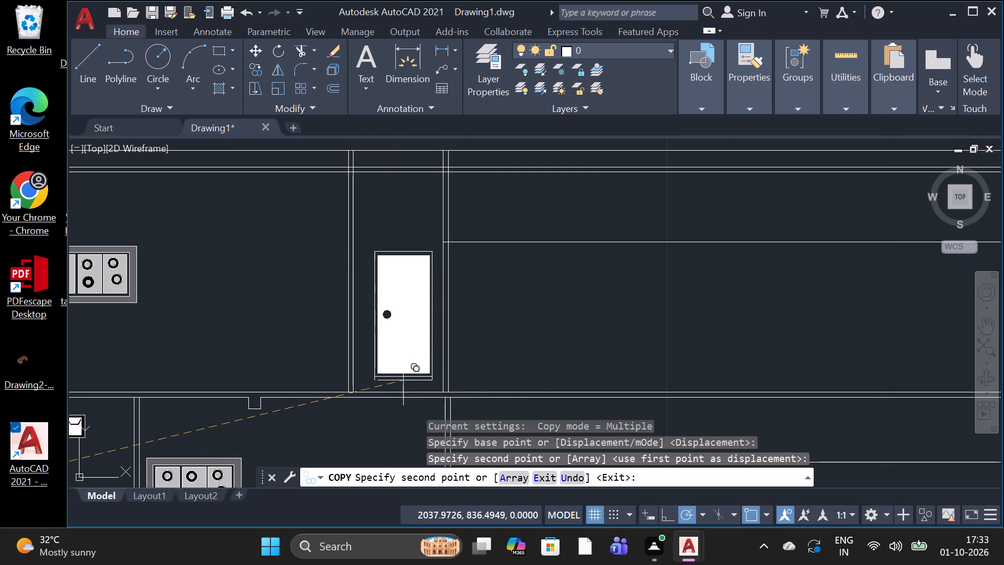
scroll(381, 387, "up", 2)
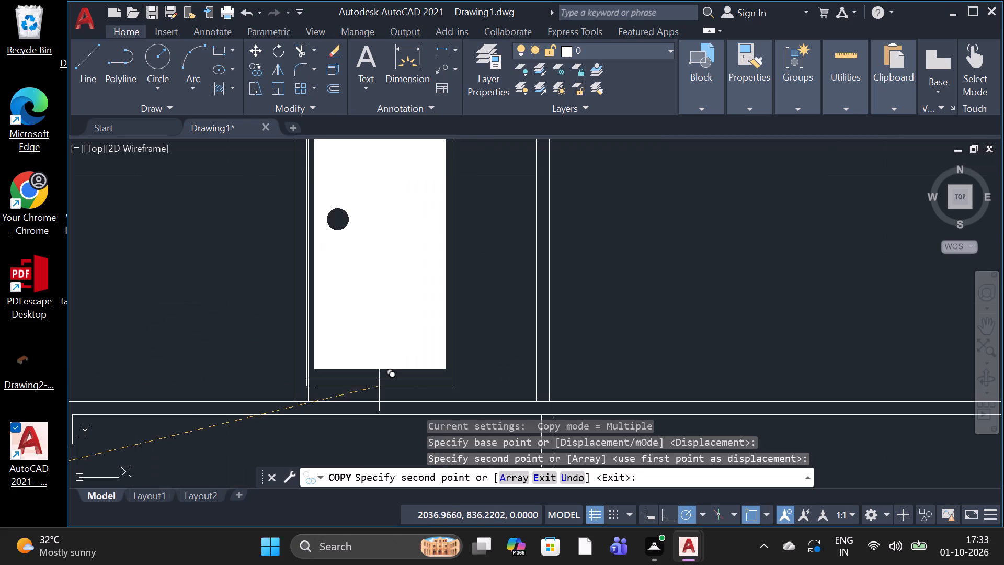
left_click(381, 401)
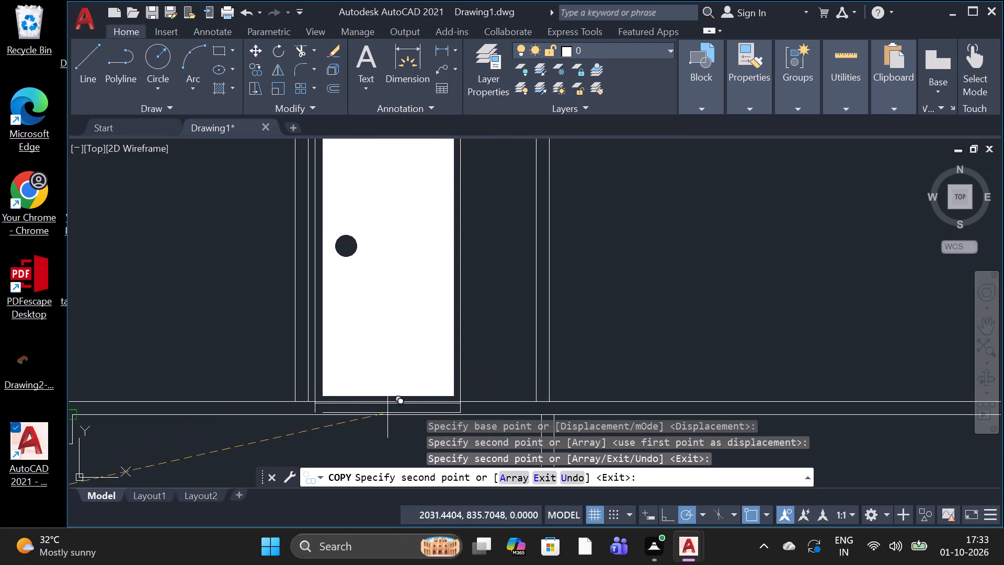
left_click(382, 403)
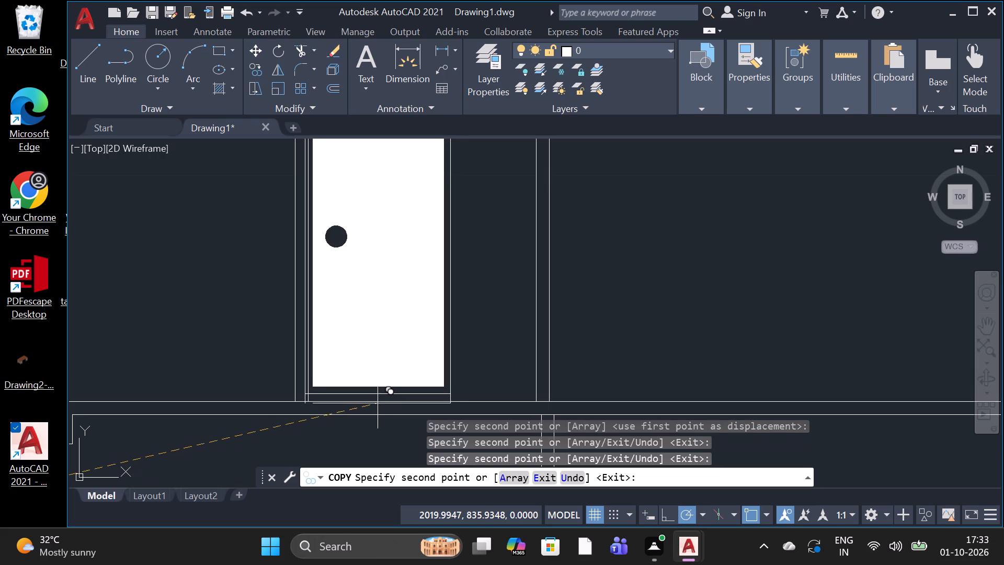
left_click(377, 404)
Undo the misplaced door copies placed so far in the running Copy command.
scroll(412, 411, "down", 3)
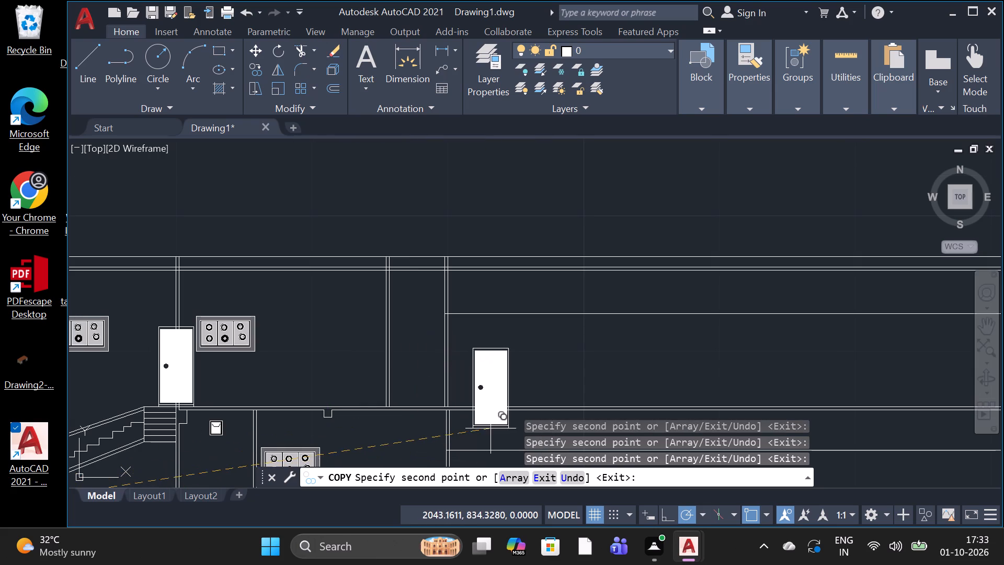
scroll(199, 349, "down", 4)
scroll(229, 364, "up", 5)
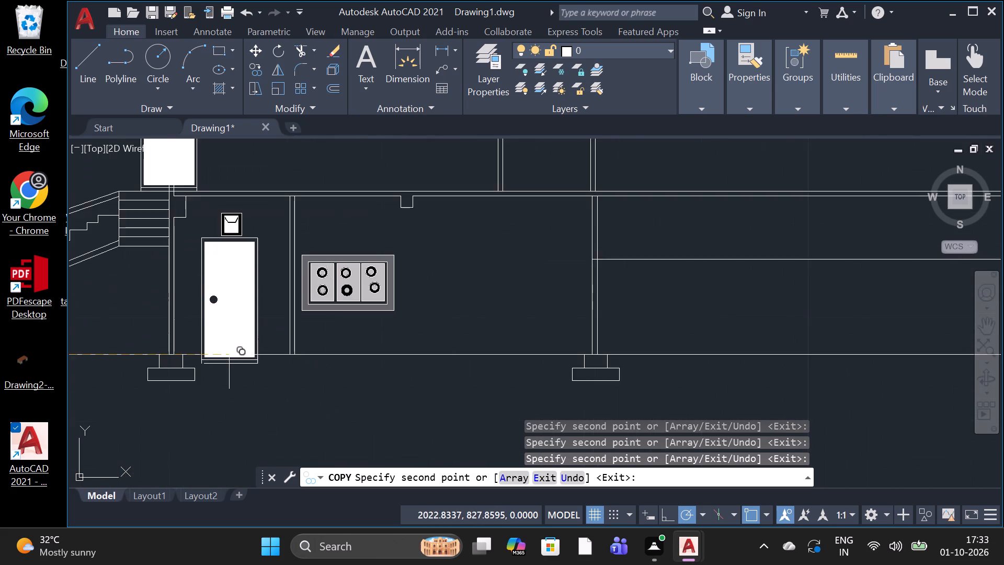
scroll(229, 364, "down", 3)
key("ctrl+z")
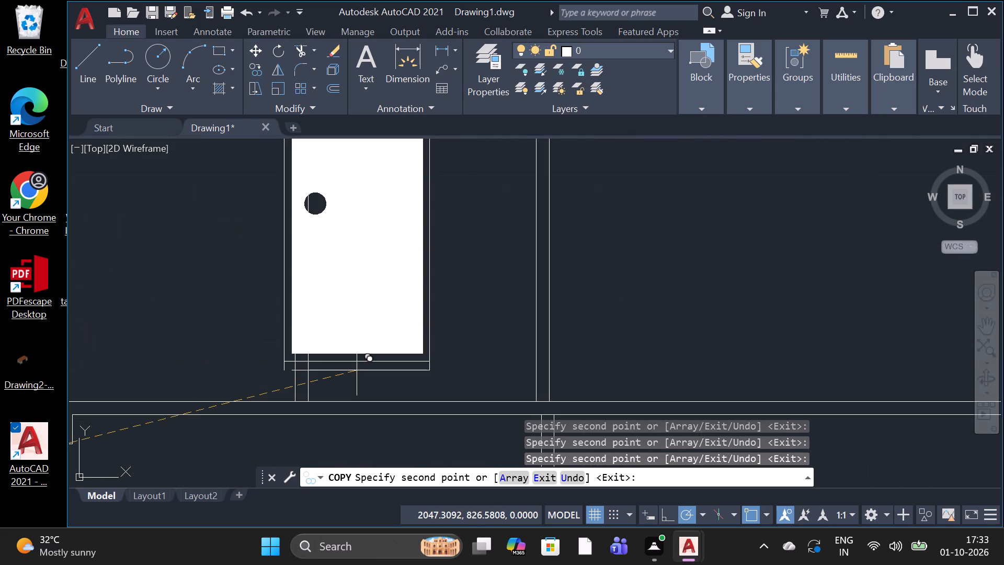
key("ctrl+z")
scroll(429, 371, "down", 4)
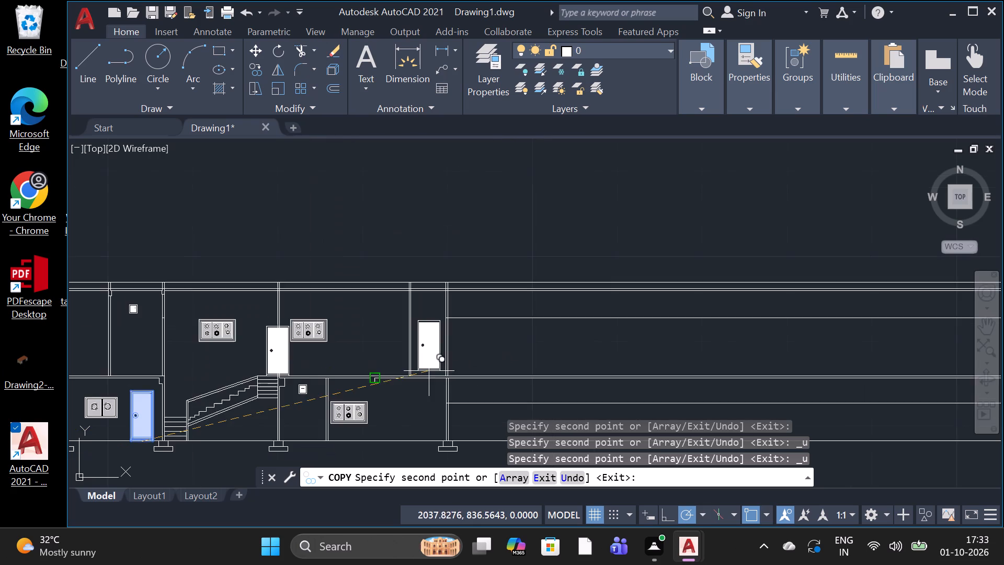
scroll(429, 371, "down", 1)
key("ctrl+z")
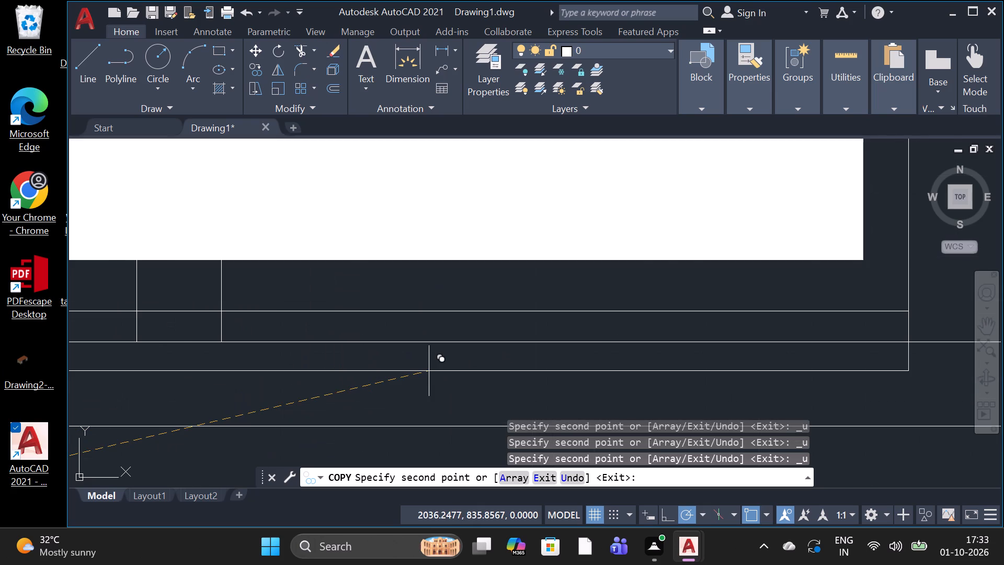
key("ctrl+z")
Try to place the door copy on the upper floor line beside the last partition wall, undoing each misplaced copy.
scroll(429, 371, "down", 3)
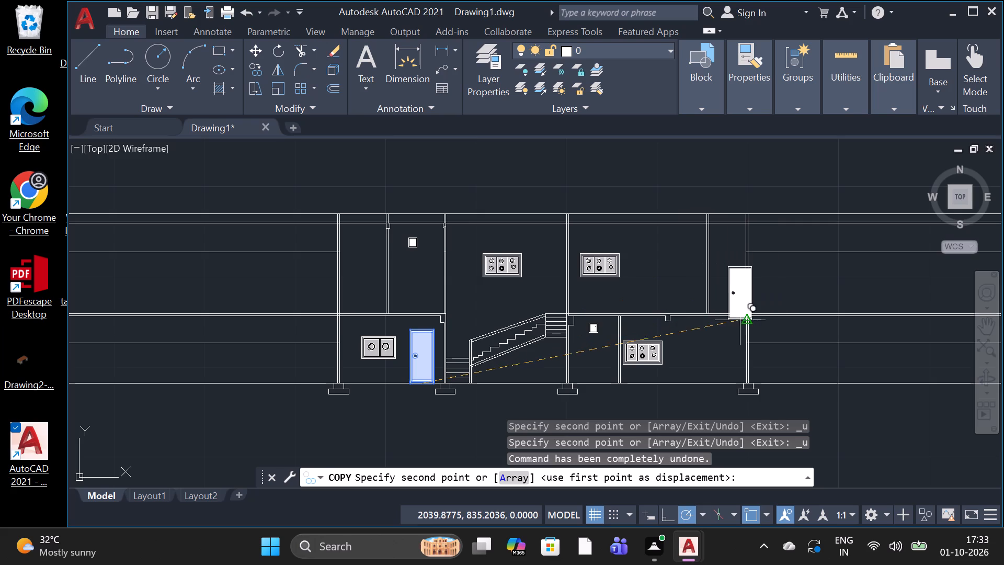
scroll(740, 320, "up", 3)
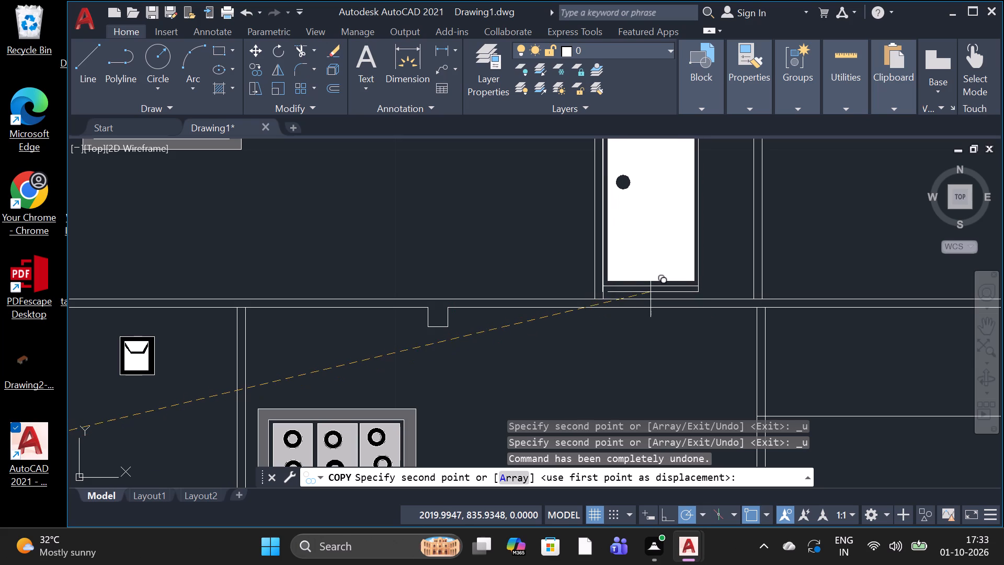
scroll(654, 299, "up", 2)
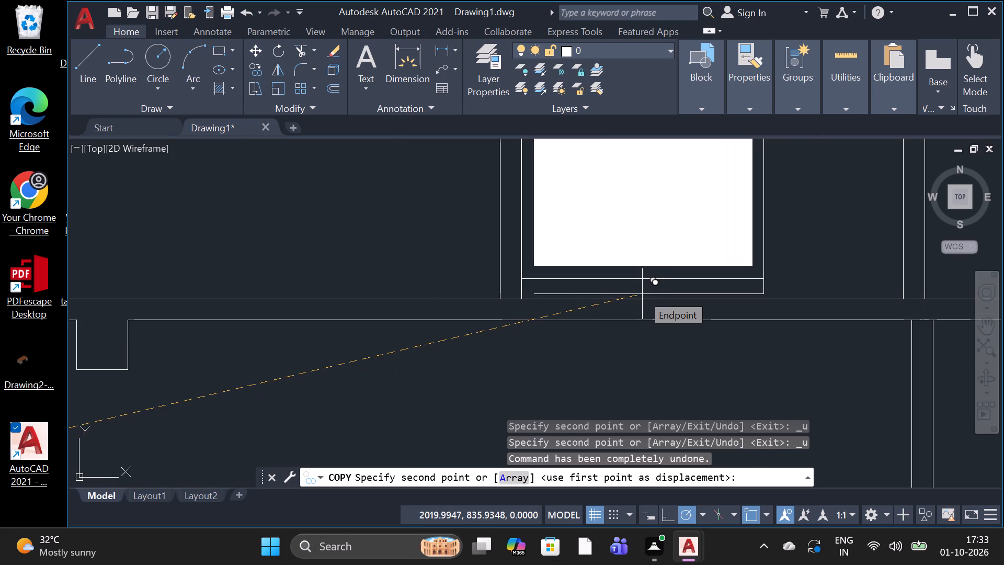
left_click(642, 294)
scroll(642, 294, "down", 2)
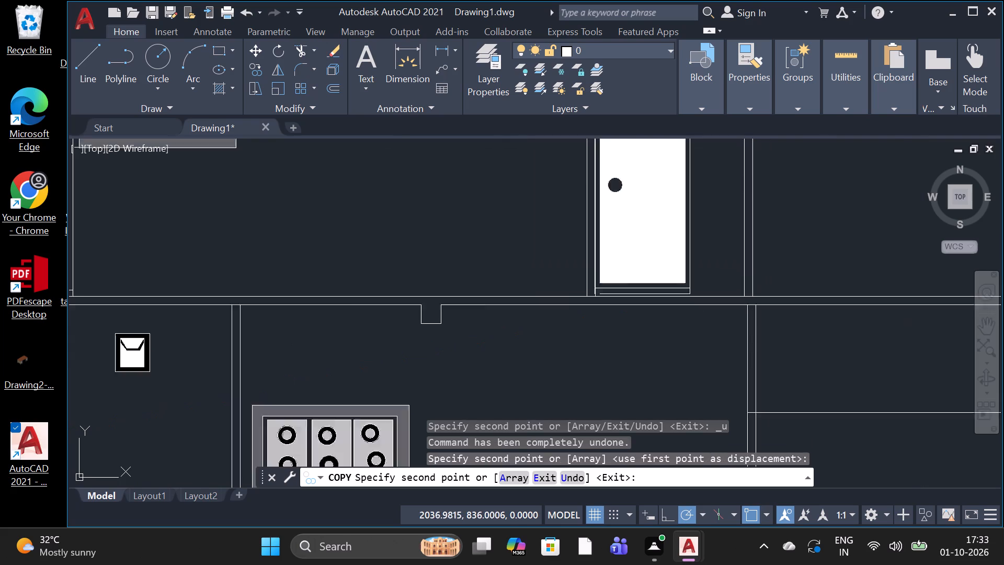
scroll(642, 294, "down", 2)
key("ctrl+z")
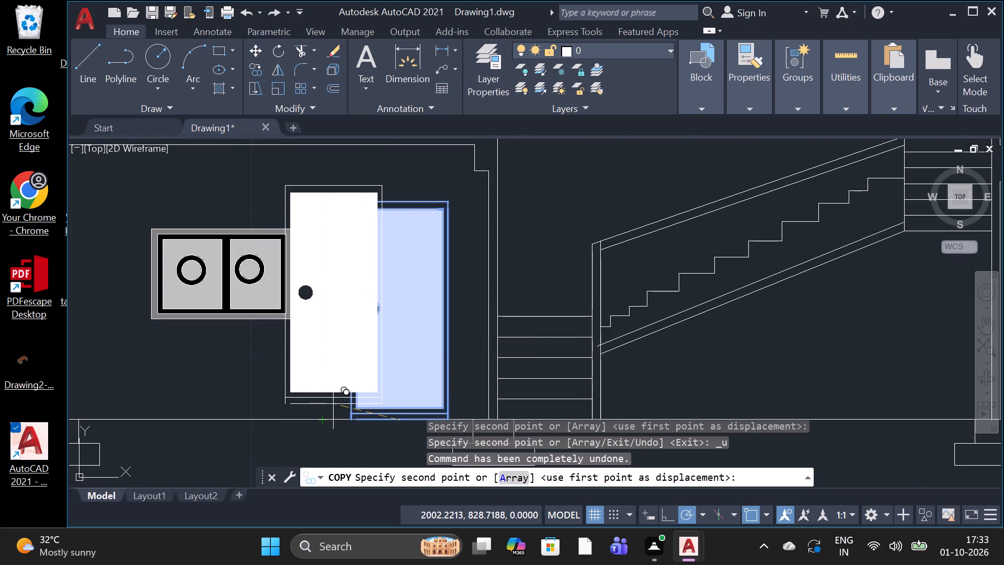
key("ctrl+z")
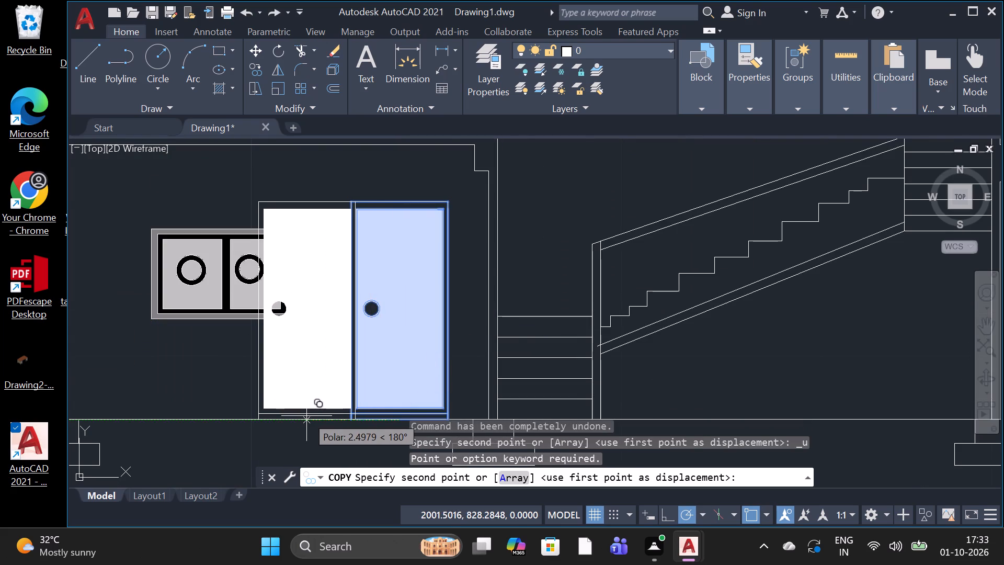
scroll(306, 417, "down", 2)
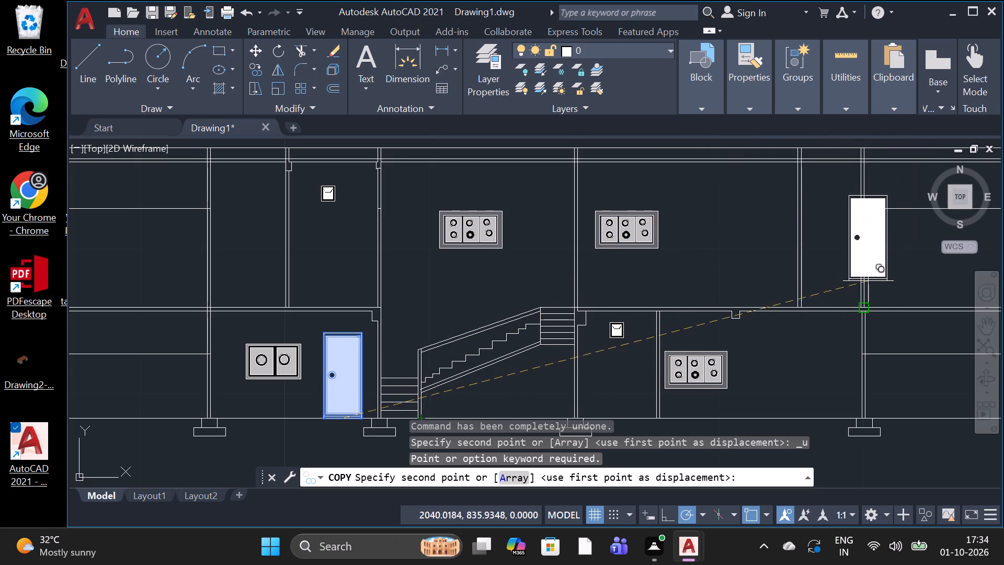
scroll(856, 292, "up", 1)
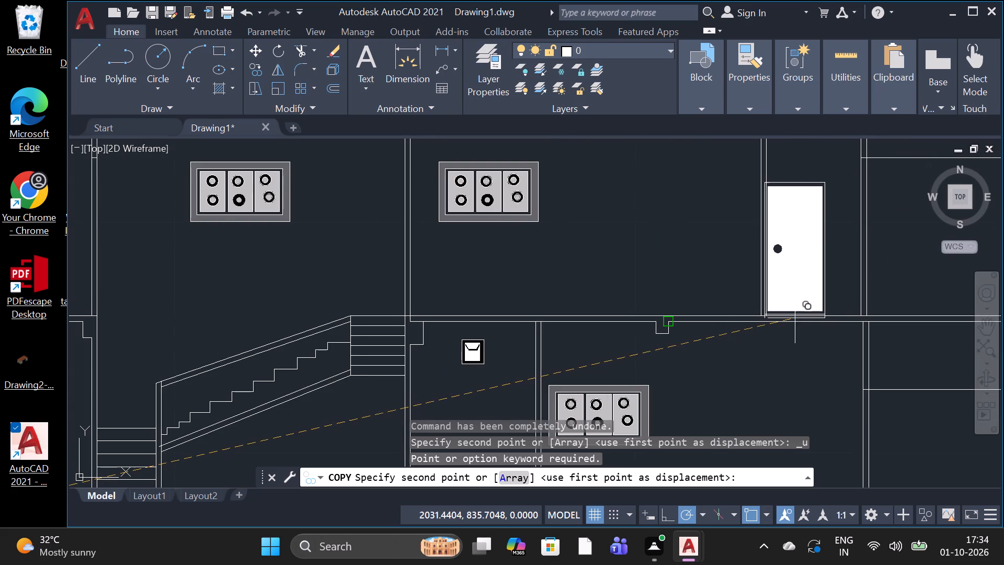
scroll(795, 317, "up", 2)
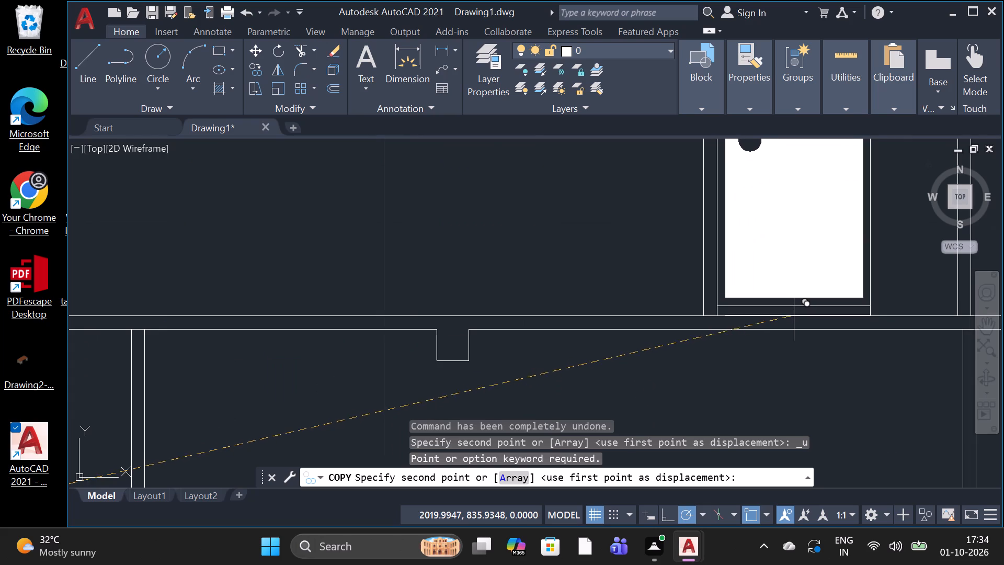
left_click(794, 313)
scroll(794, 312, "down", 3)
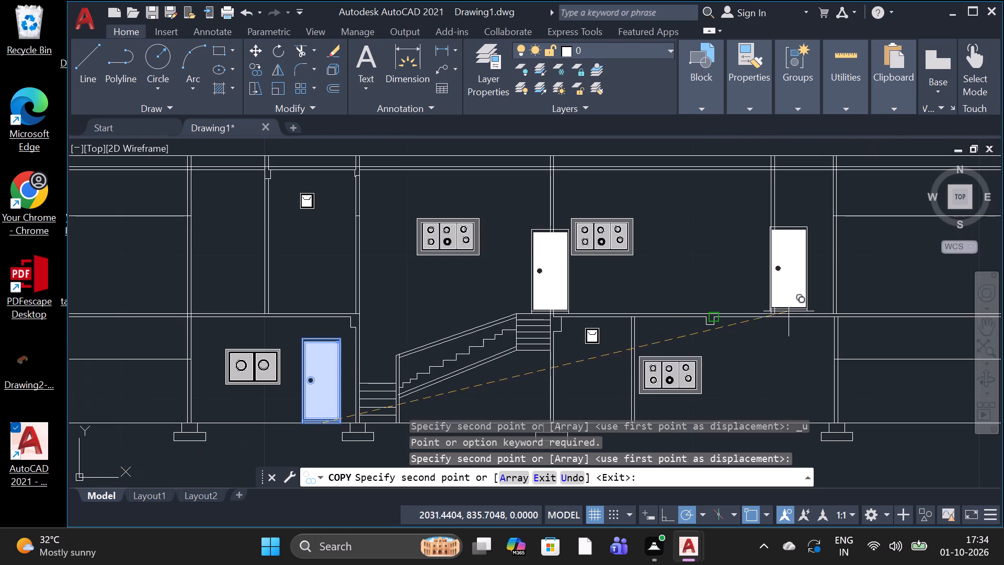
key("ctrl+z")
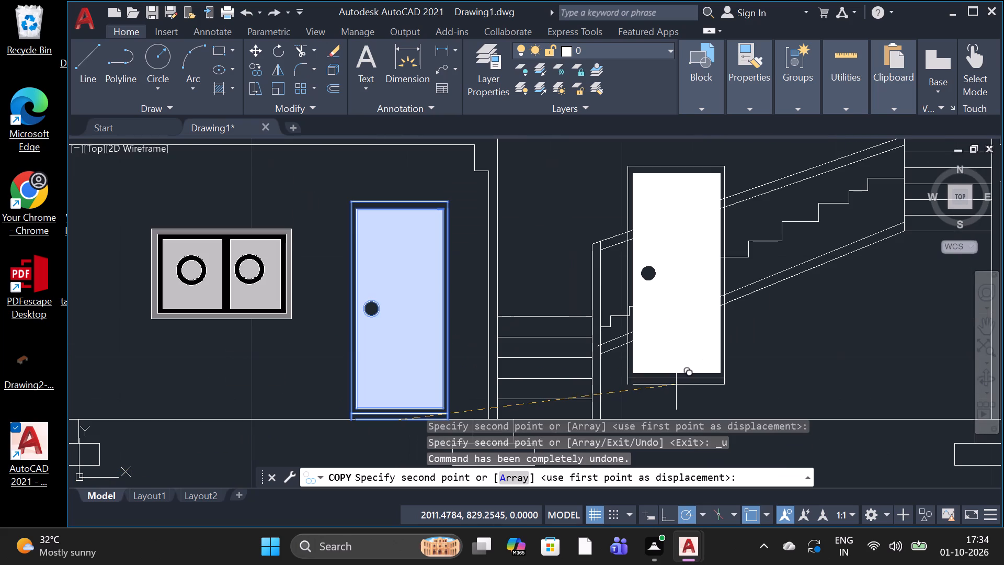
Copy the ground-floor door to the upper floor, against the far side of the last partition wall and slightly above the floor line.
scroll(676, 388, "down", 3)
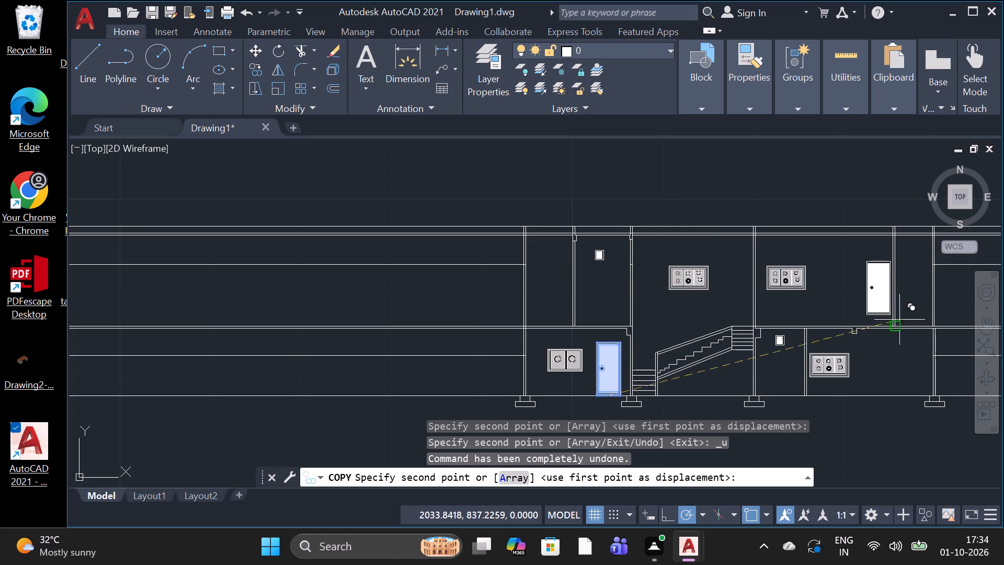
scroll(927, 313, "up", 2)
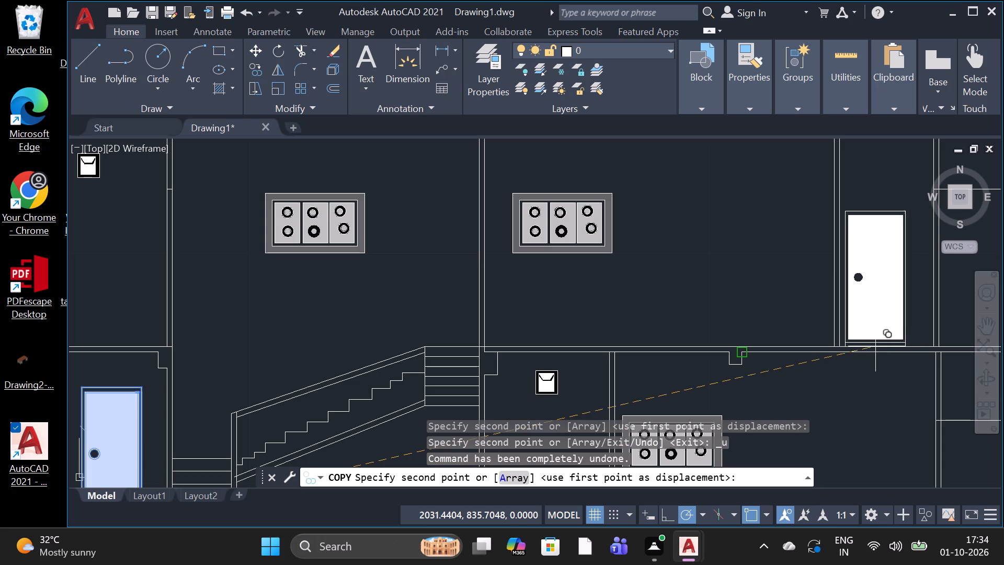
left_click(873, 345)
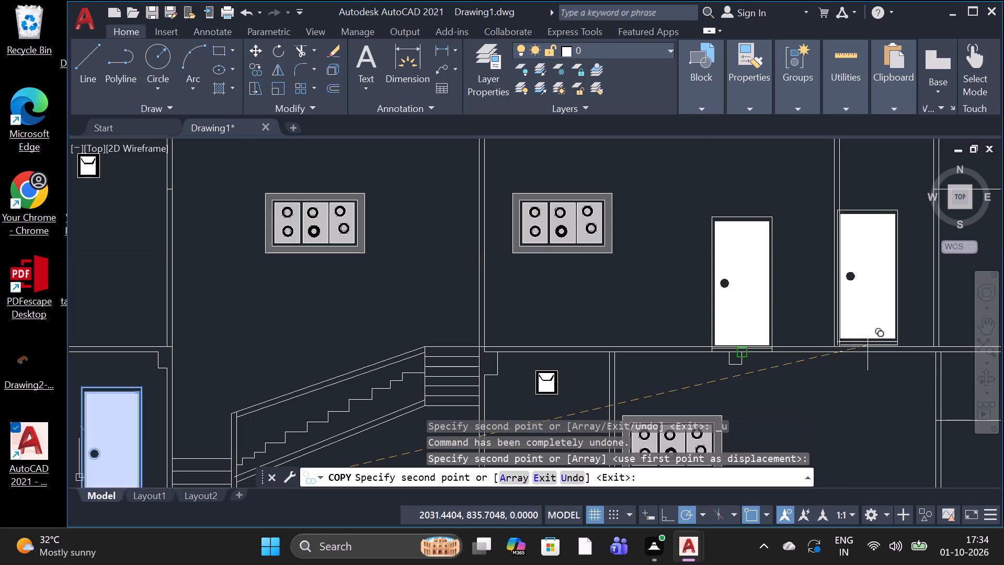
scroll(864, 344, "down", 1)
left_click(864, 344)
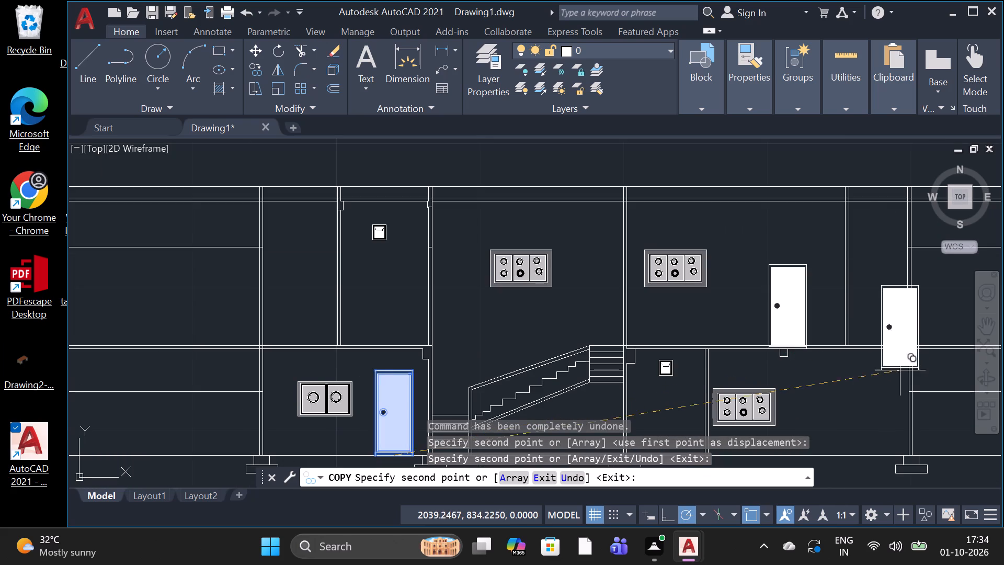
left_click(866, 336)
left_click(866, 336)
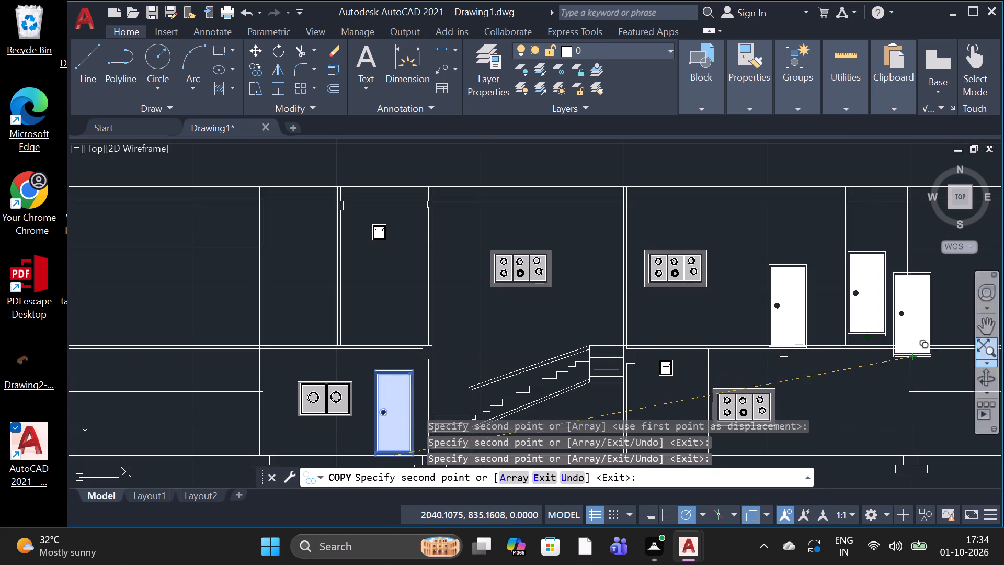
key("space")
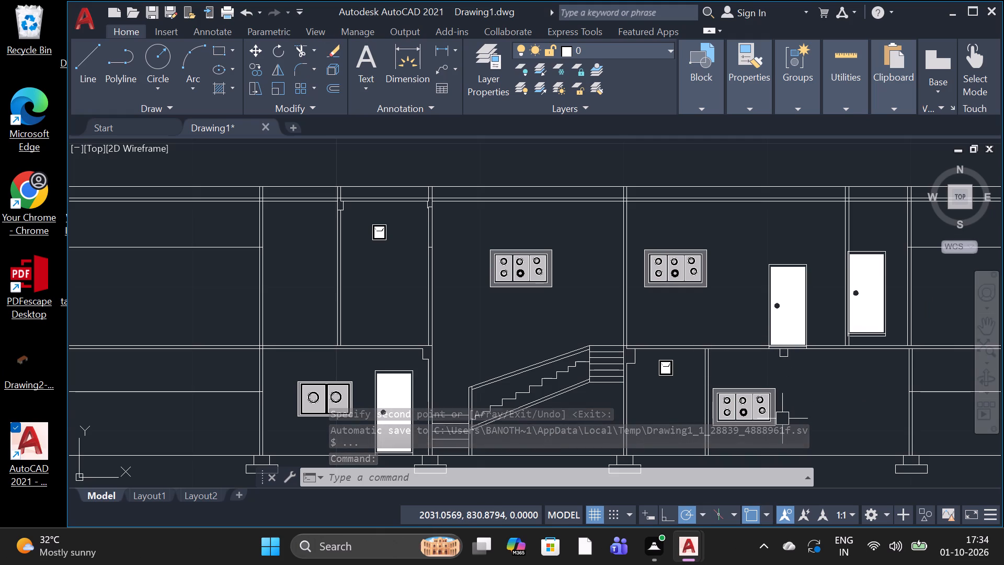
Delete the extra upper-floor door copy standing above the small beam drop.
scroll(782, 419, "up", 1)
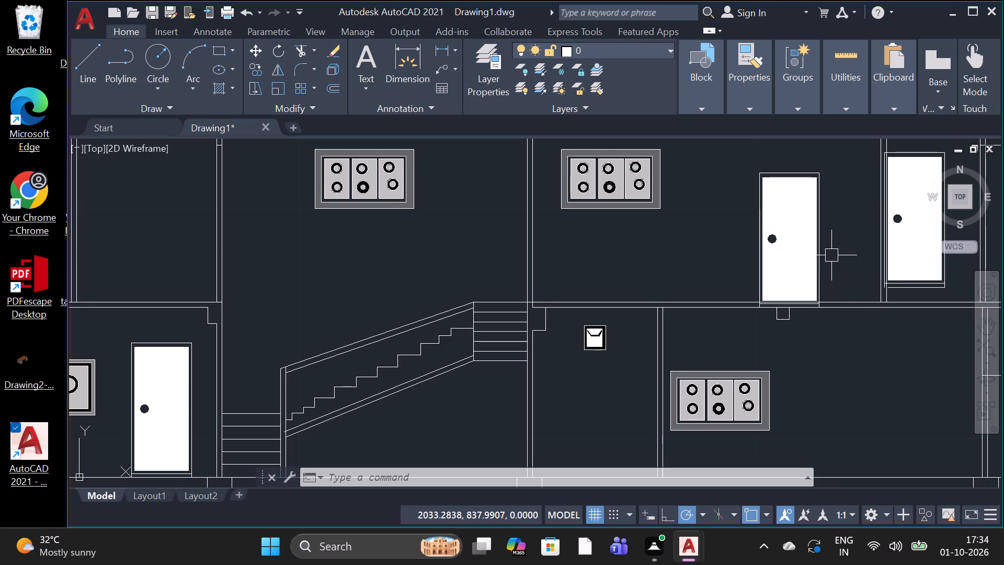
double_click(845, 166)
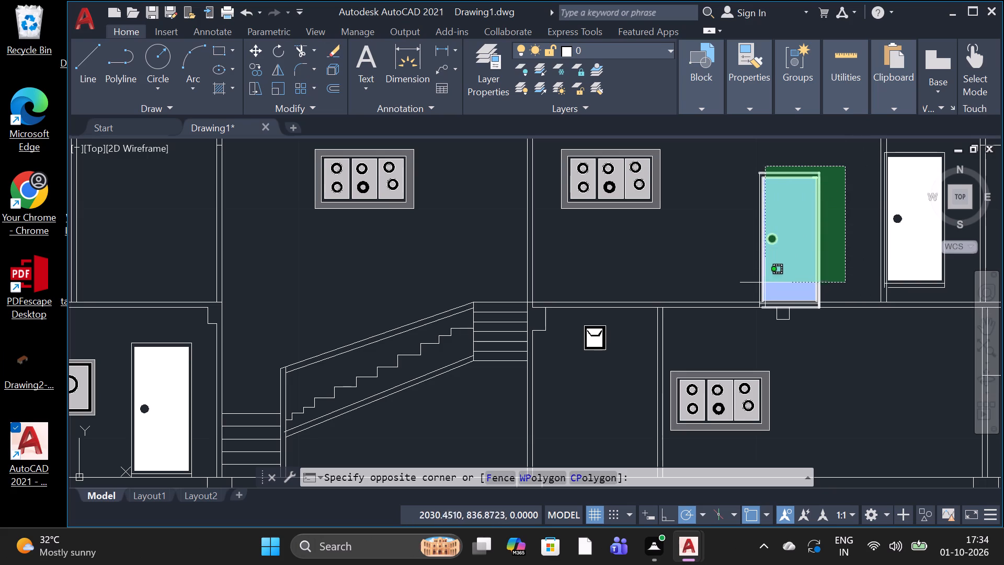
left_click(740, 288)
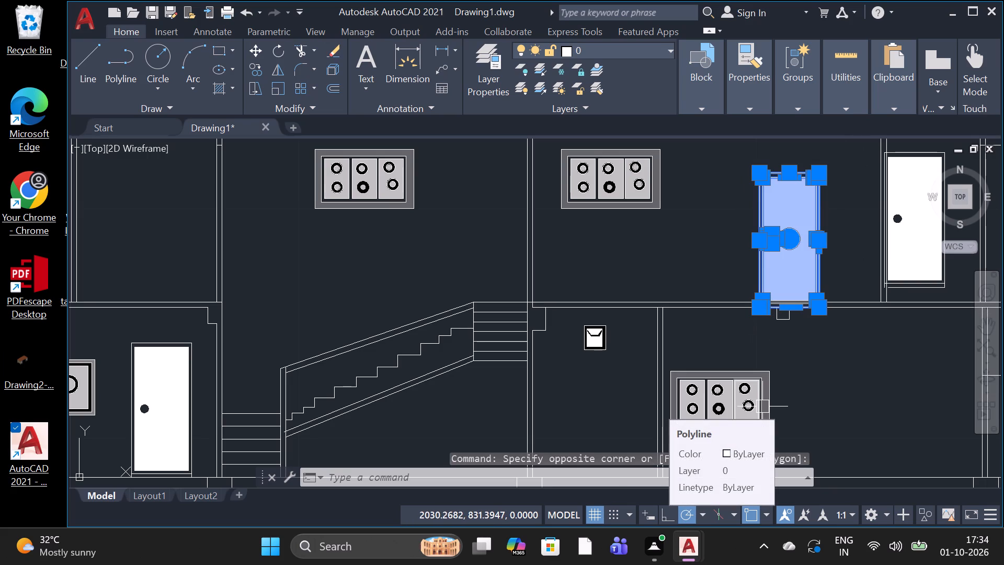
key("Delete")
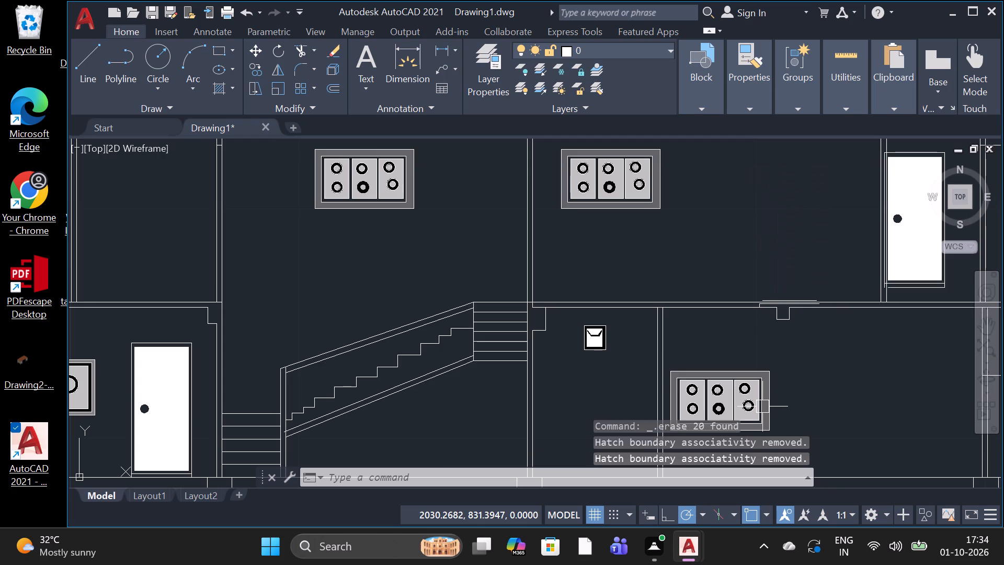
Delete the leftover horizontal door-frame lines on and just above the upper floor slab at the small beam drop.
scroll(780, 295, "up", 2)
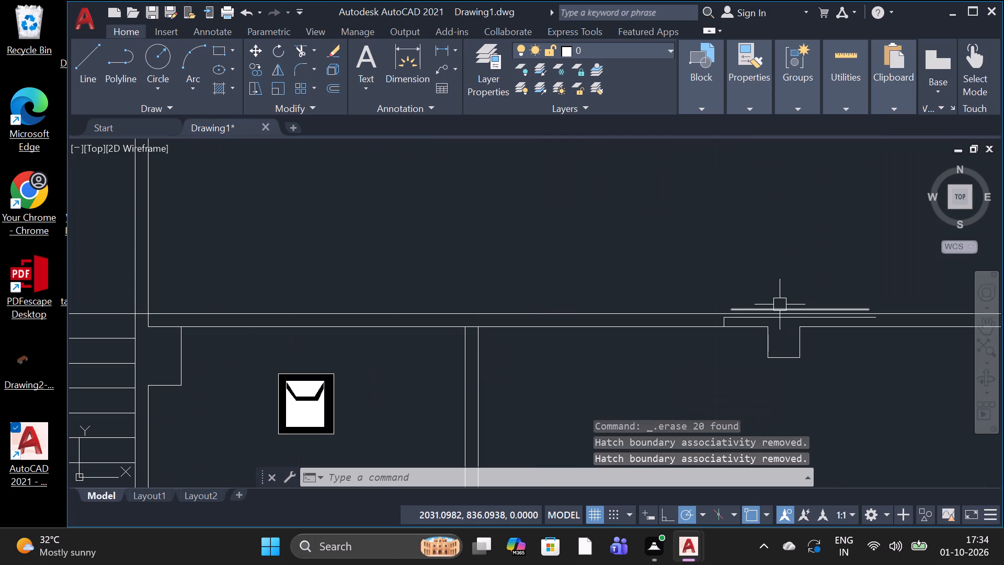
left_click(780, 304)
key("Delete")
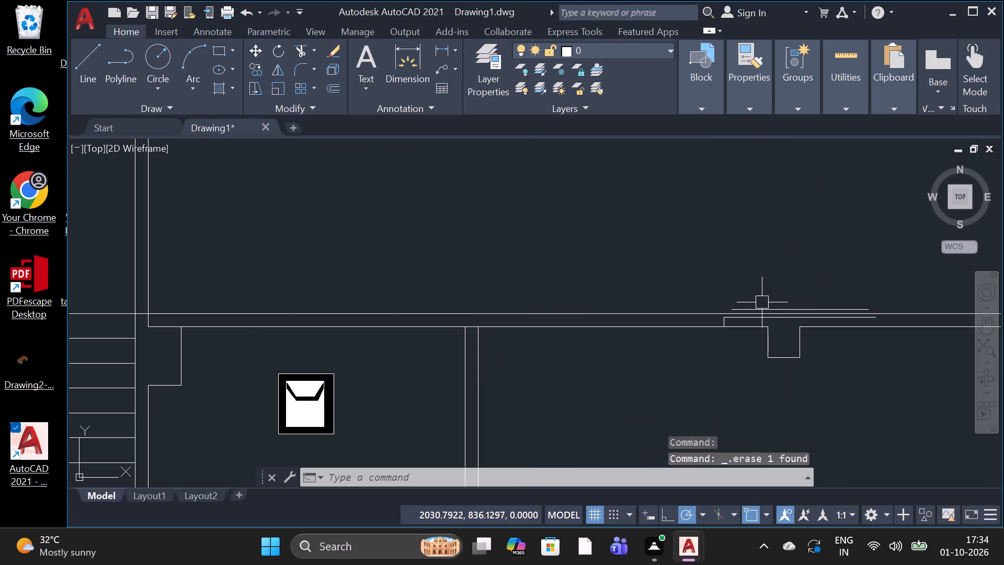
left_click(762, 304)
key("Delete")
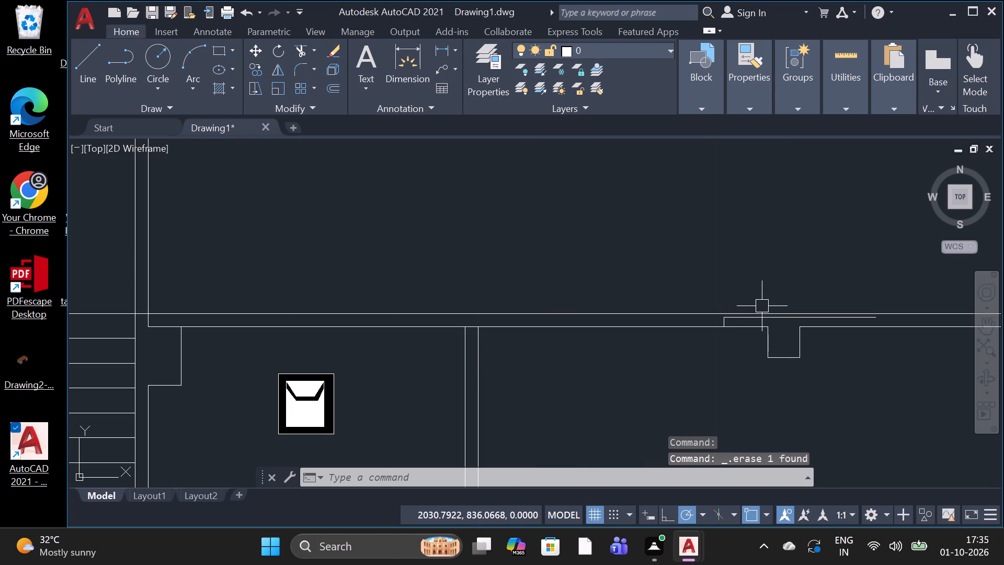
left_click(761, 315)
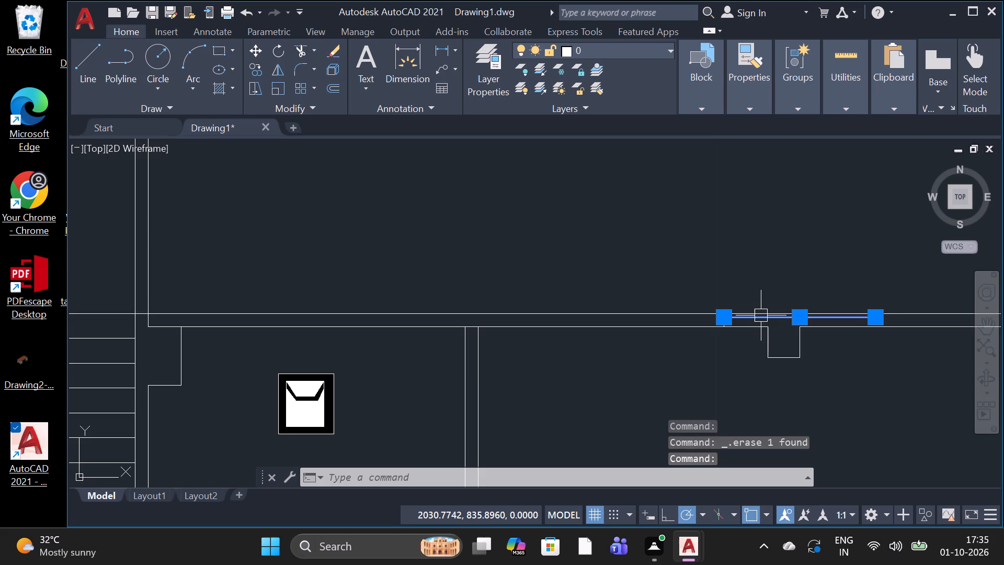
key("Delete")
scroll(762, 326, "up", 1)
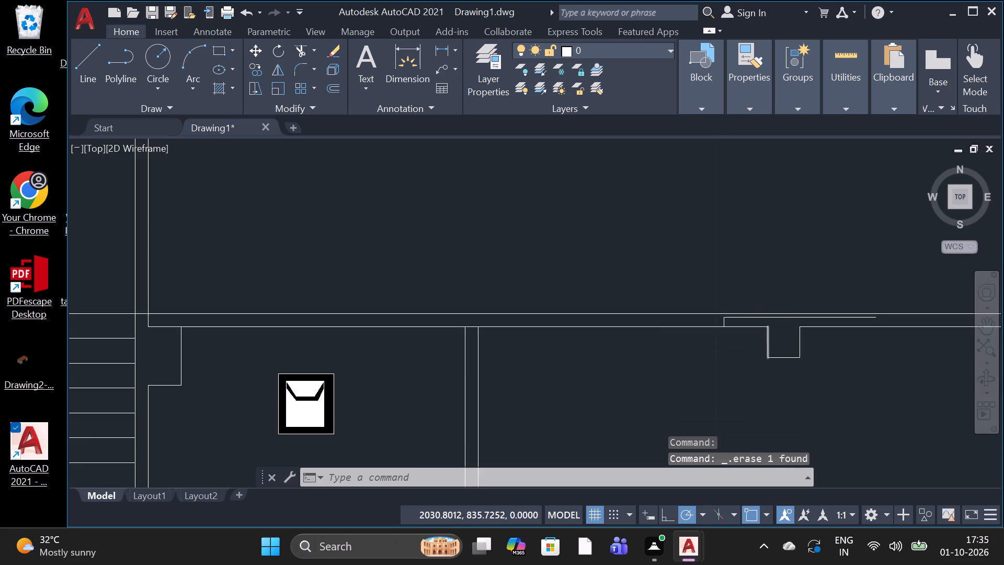
scroll(762, 326, "up", 2)
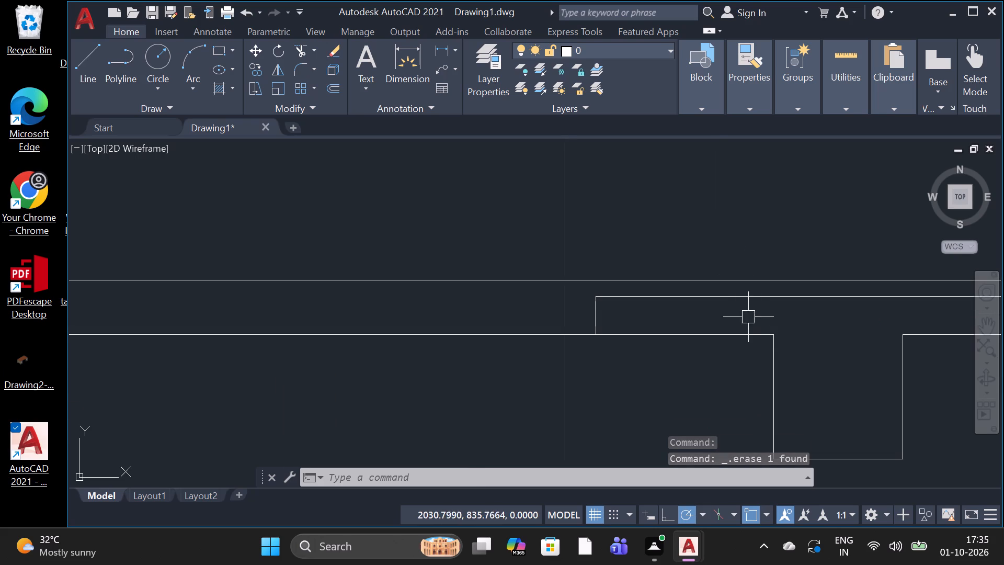
left_click(740, 291)
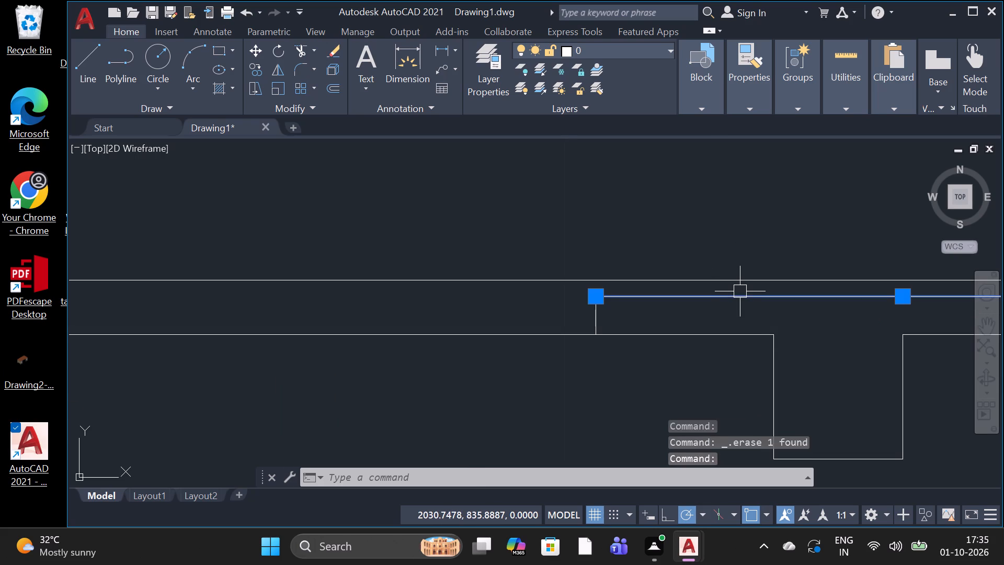
key("Delete")
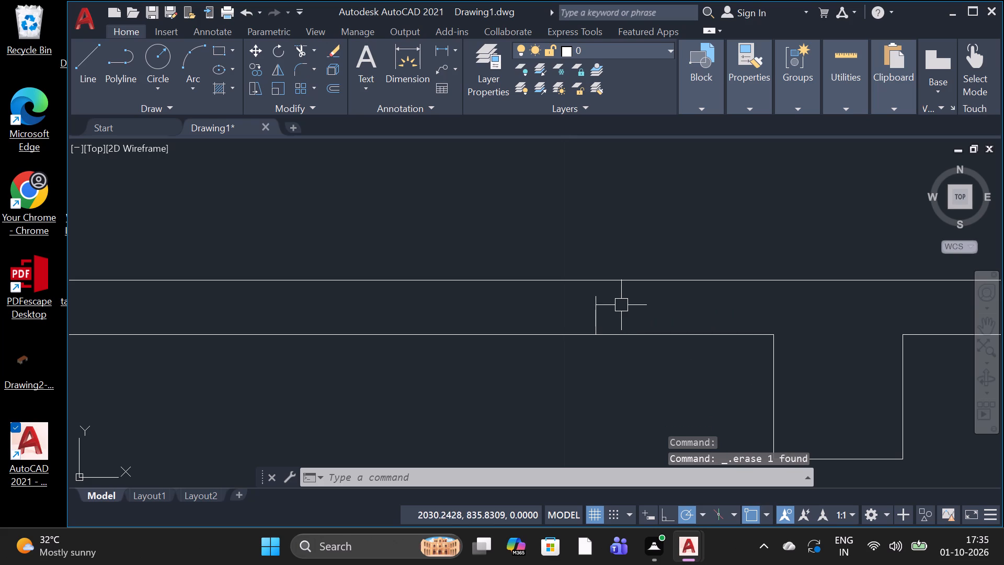
Delete the leftover short vertical lines inside the floor slab beside the small beam drop.
left_click(602, 310)
left_click(598, 312)
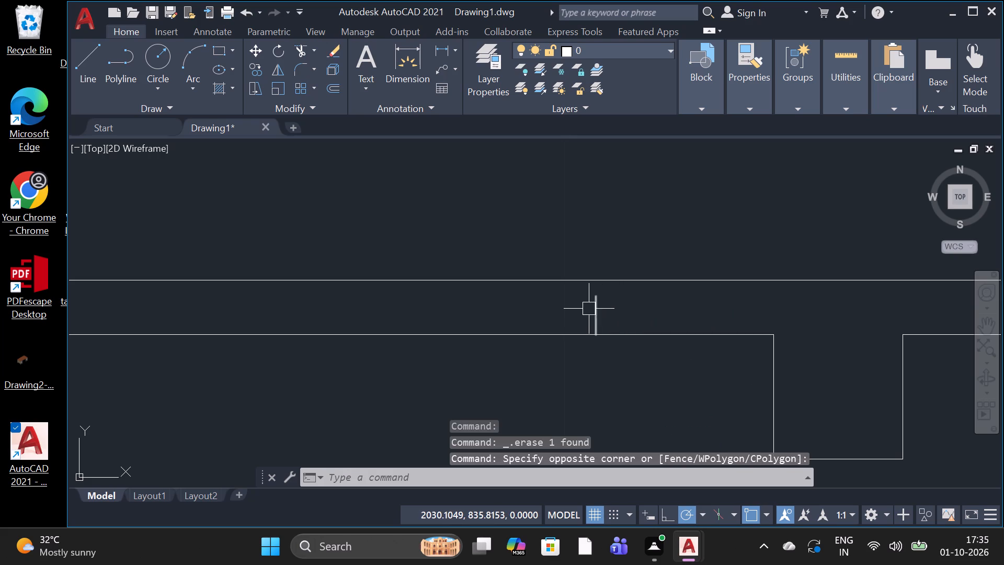
left_click(589, 309)
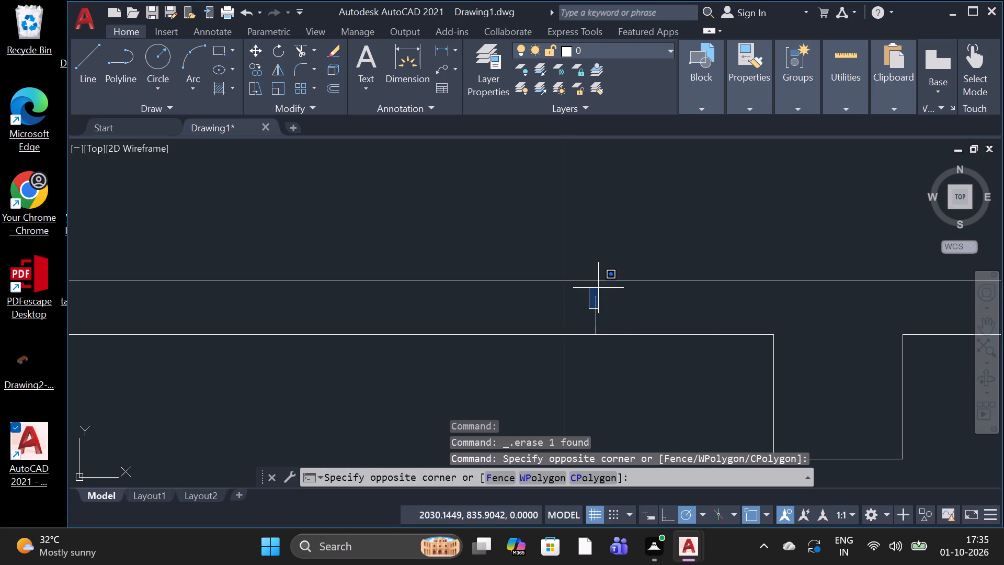
left_click(599, 297)
left_click(597, 300)
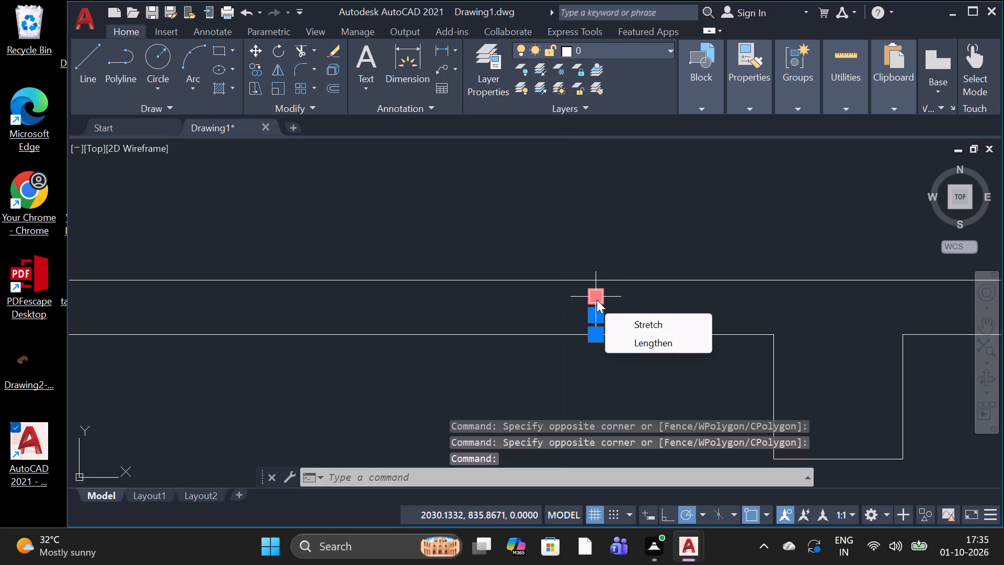
key("Delete")
key("Delete")
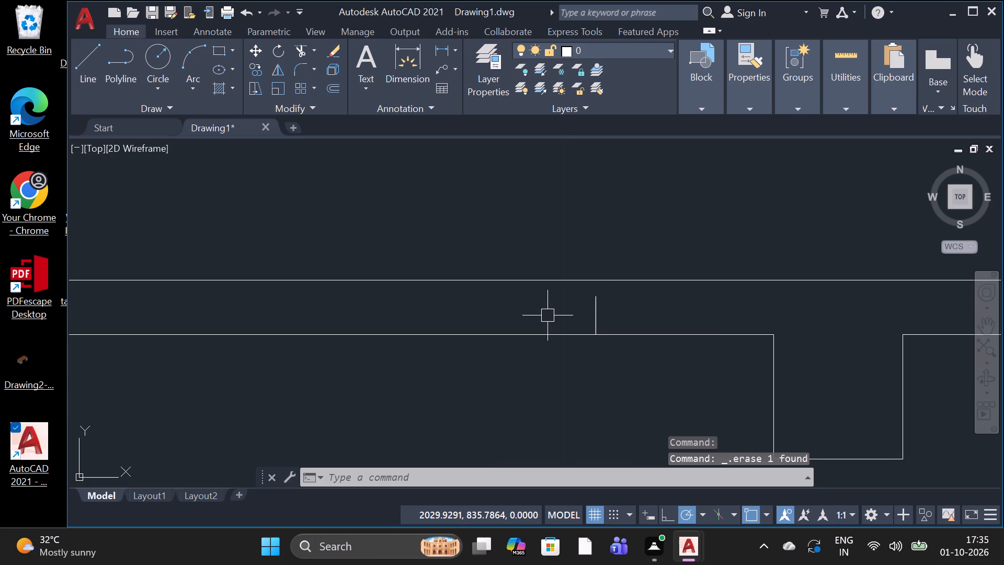
left_click(599, 325)
key("Delete")
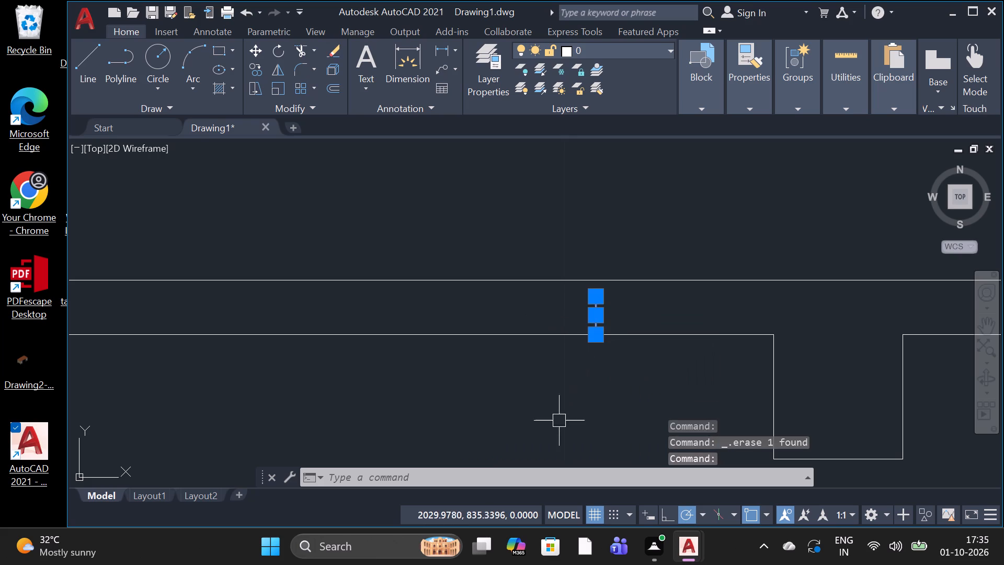
key("Delete")
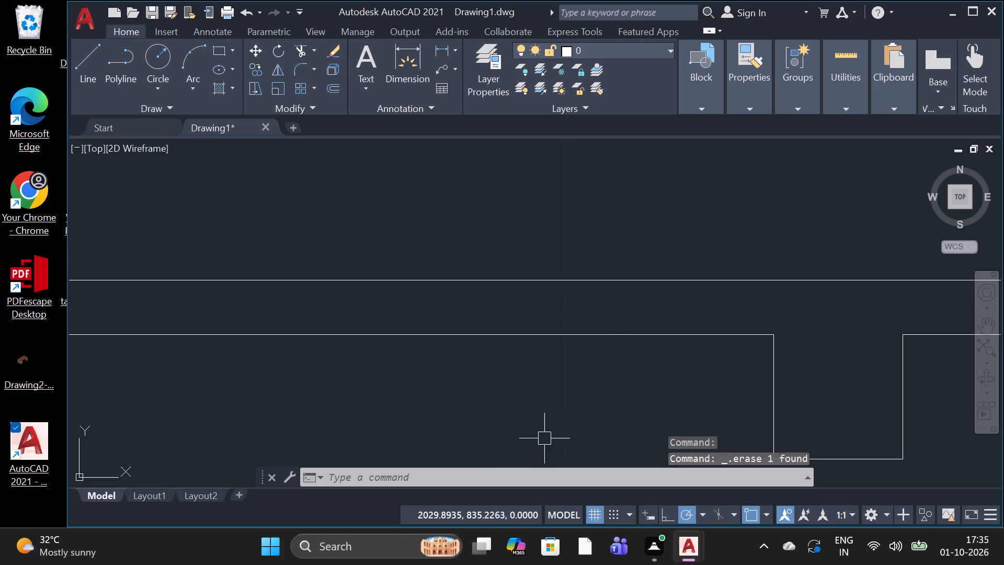
Delete the upper-floor door frame's vertical line that lies inside the partition wall thickness.
scroll(624, 310, "down", 5)
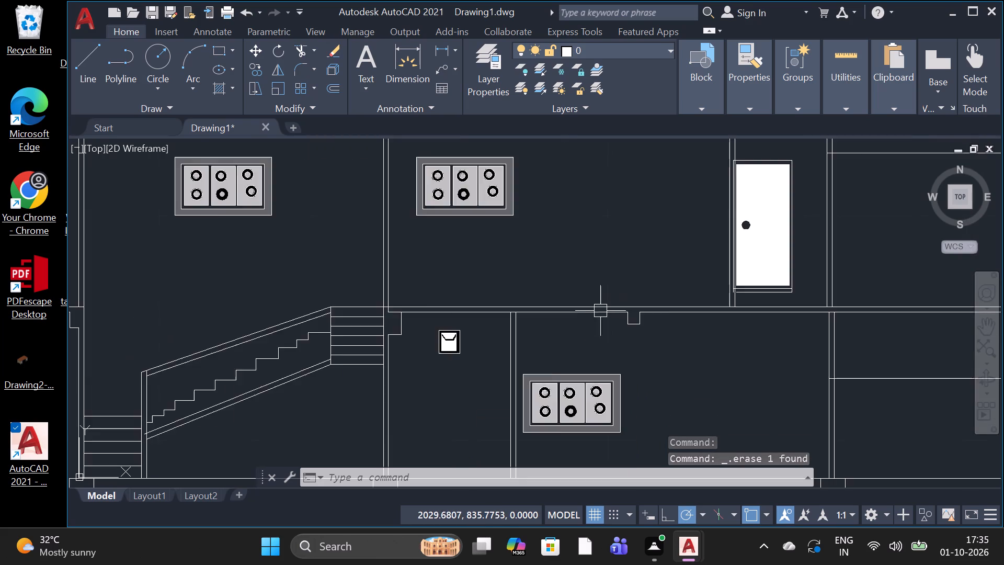
scroll(600, 311, "down", 1)
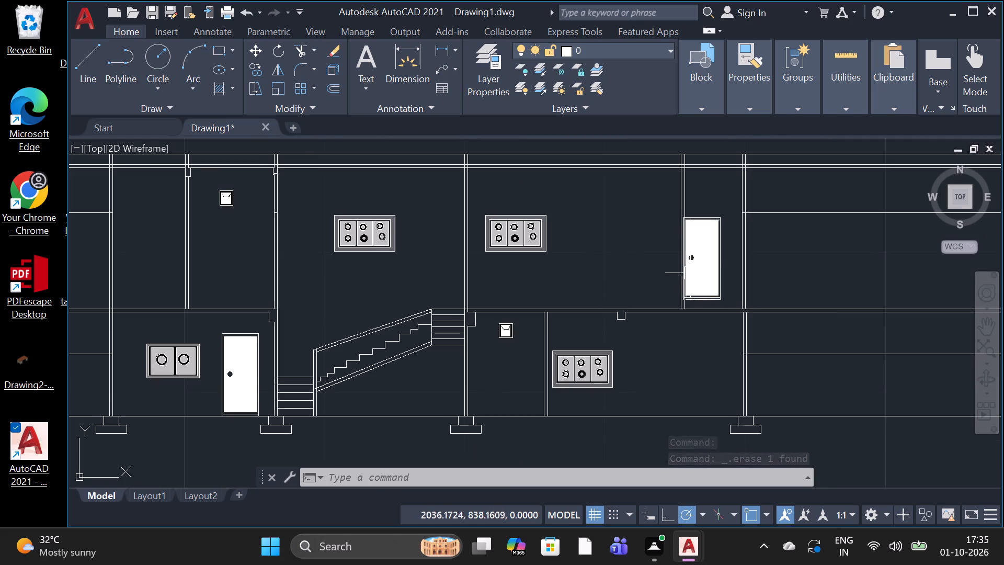
scroll(690, 244, "up", 6)
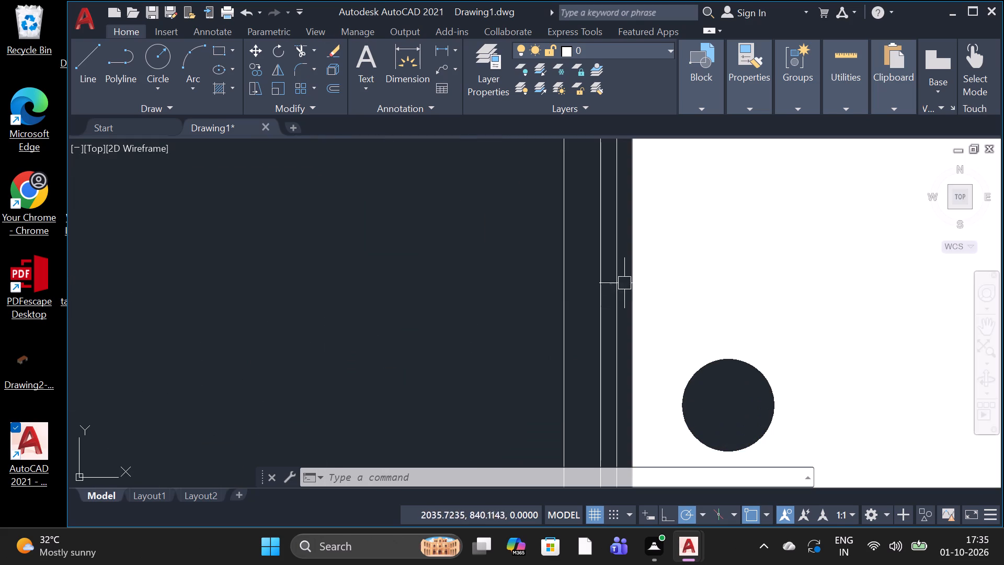
left_click(600, 296)
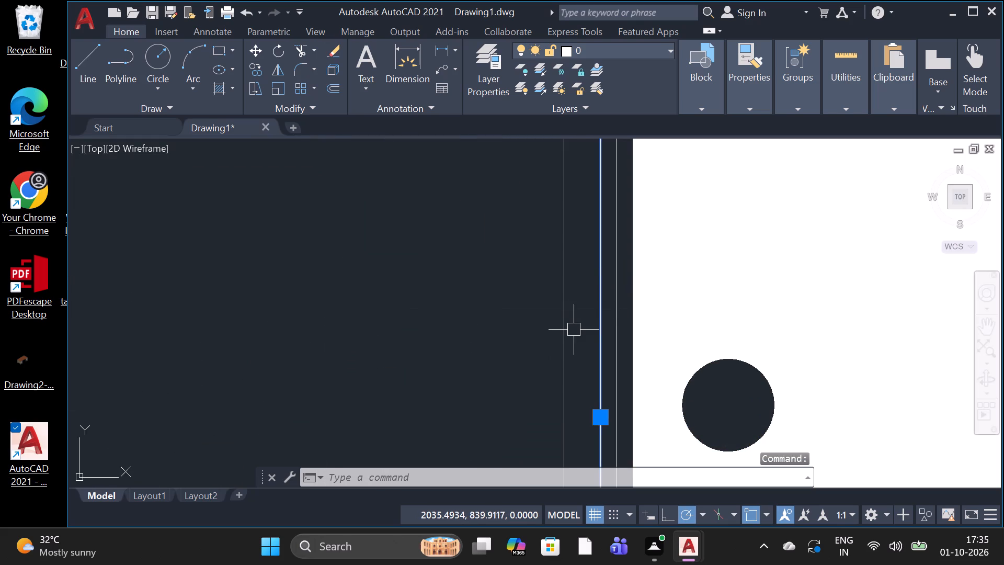
key("Delete")
Delete the short vertical end line of the upper-floor door's threshold that lies inside the partition wall.
scroll(578, 327, "down", 3)
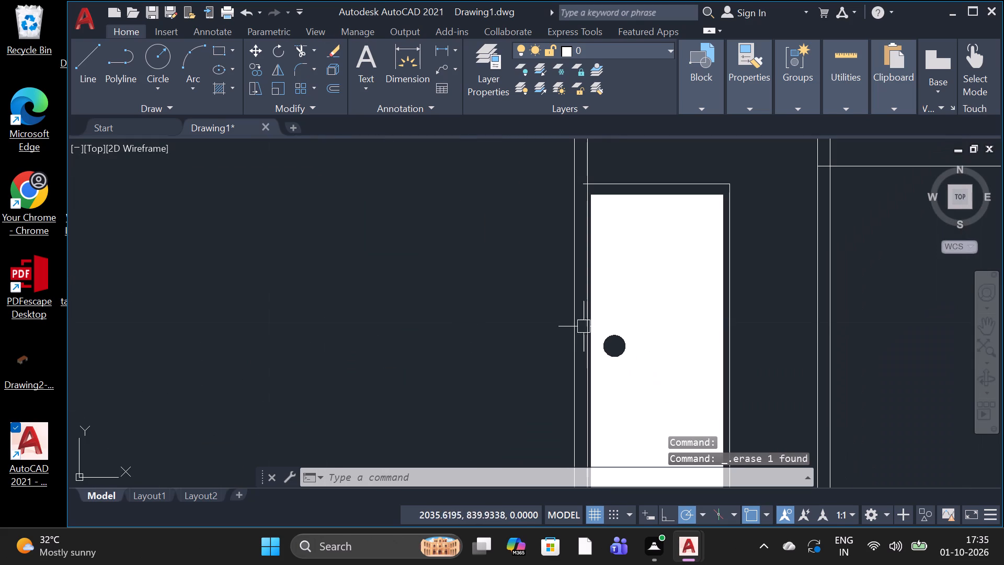
scroll(608, 207, "down", 2)
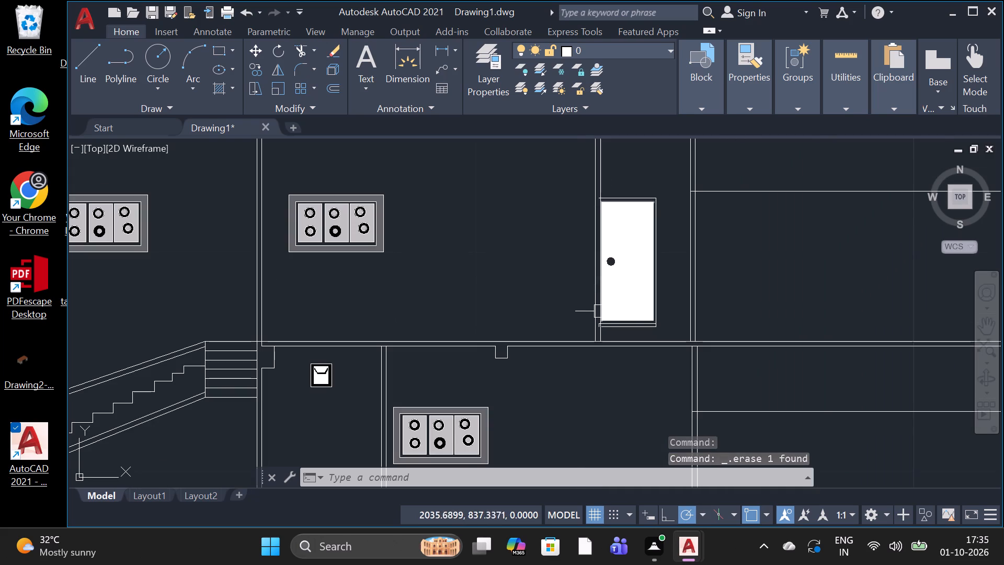
scroll(634, 334, "up", 3)
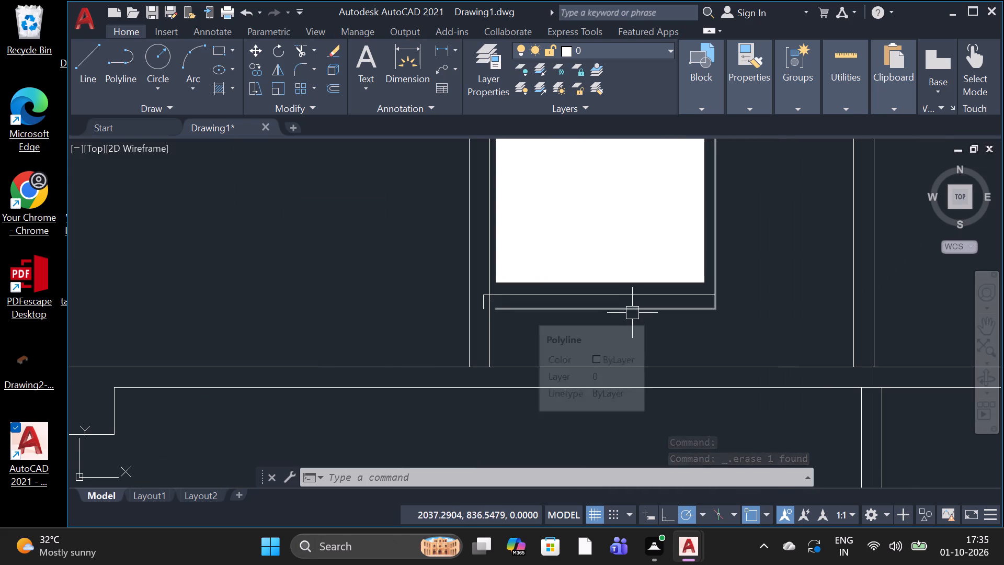
left_click(632, 313)
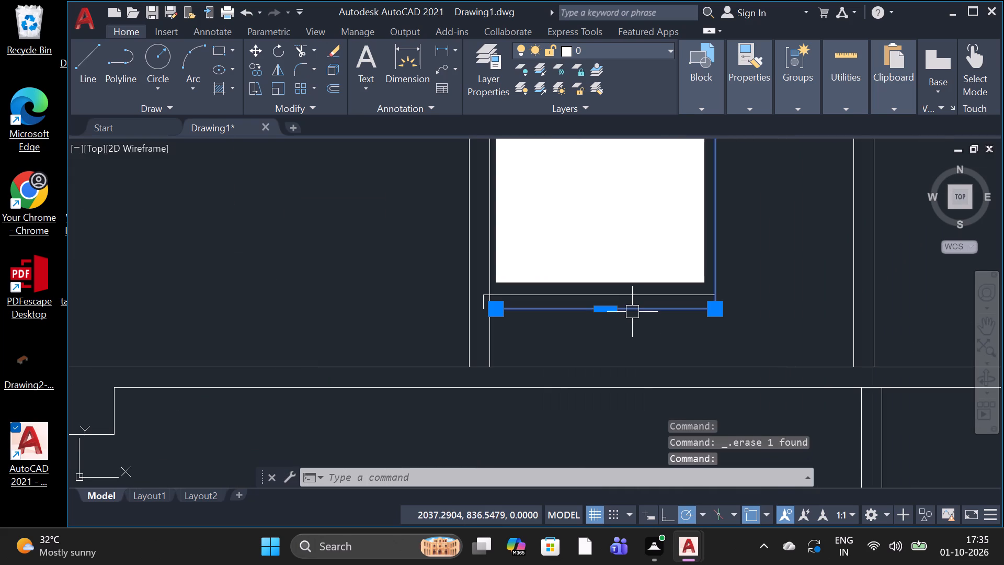
key("Escape")
scroll(487, 311, "up", 2)
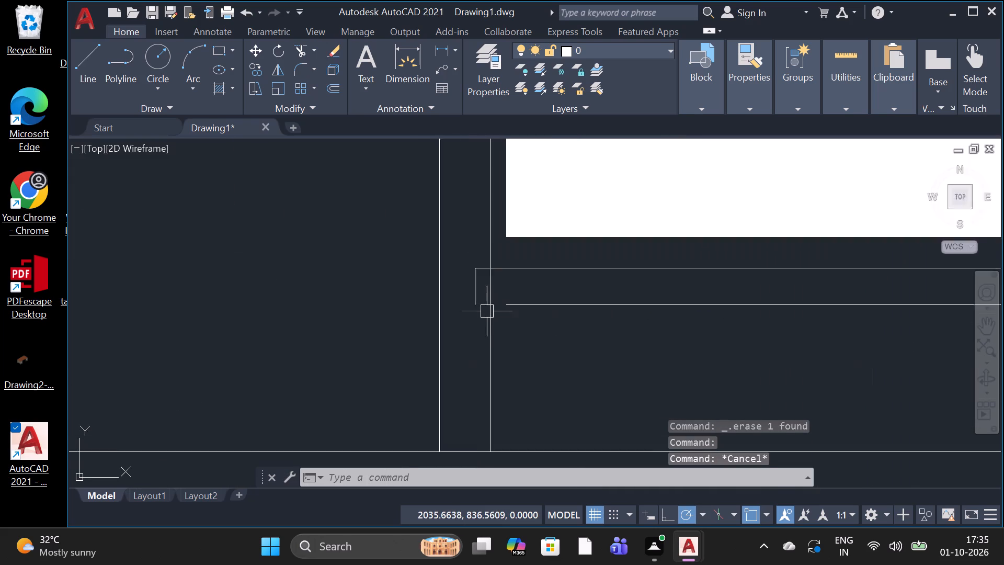
scroll(487, 311, "up", 2)
left_click(452, 250)
key("Delete")
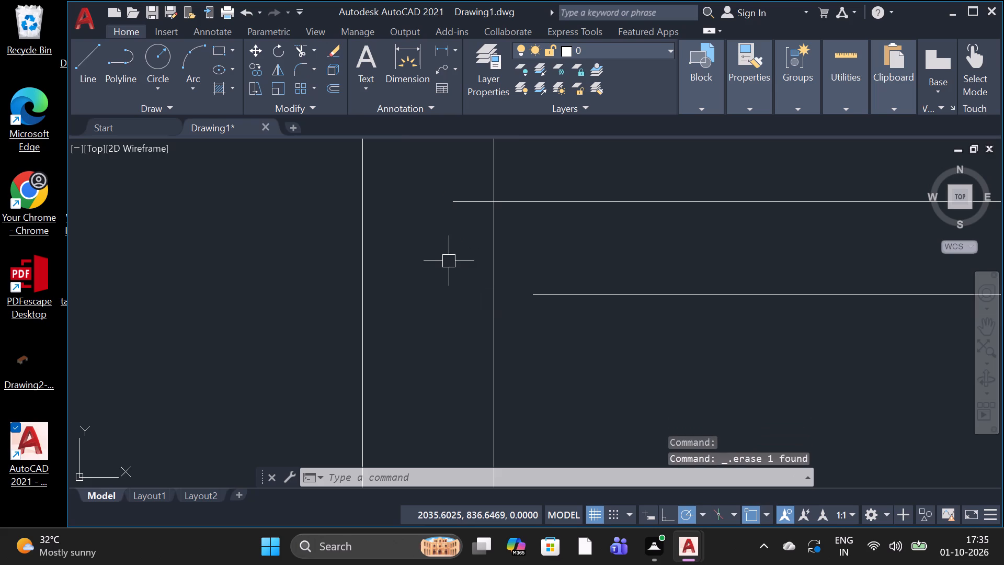
Trim the upper line of the door's threshold where it runs past the partition wall face.
left_click(474, 201)
key("Escape")
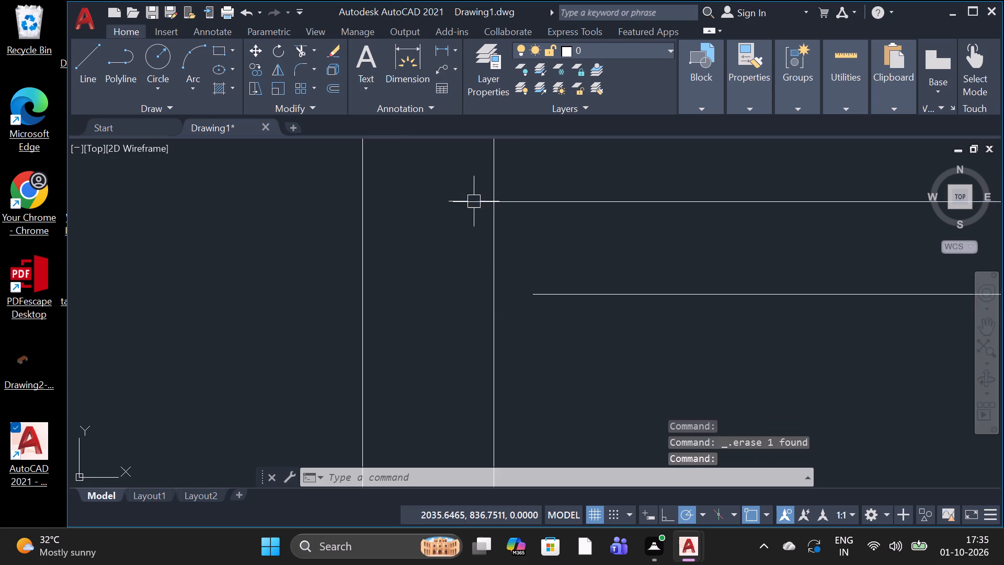
type("TR")
key("space")
key("space")
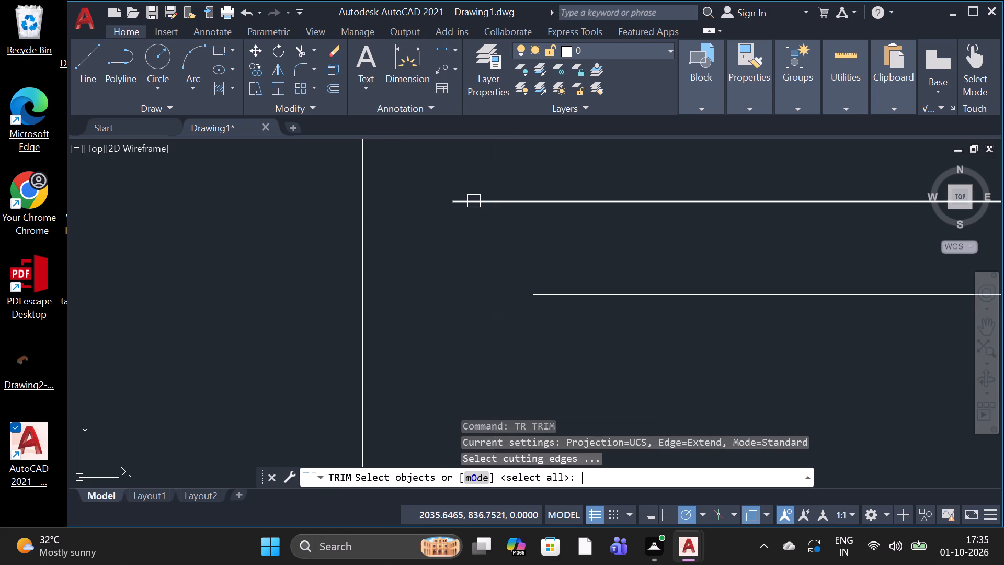
left_click(474, 201)
left_click(474, 201)
left_click(469, 204)
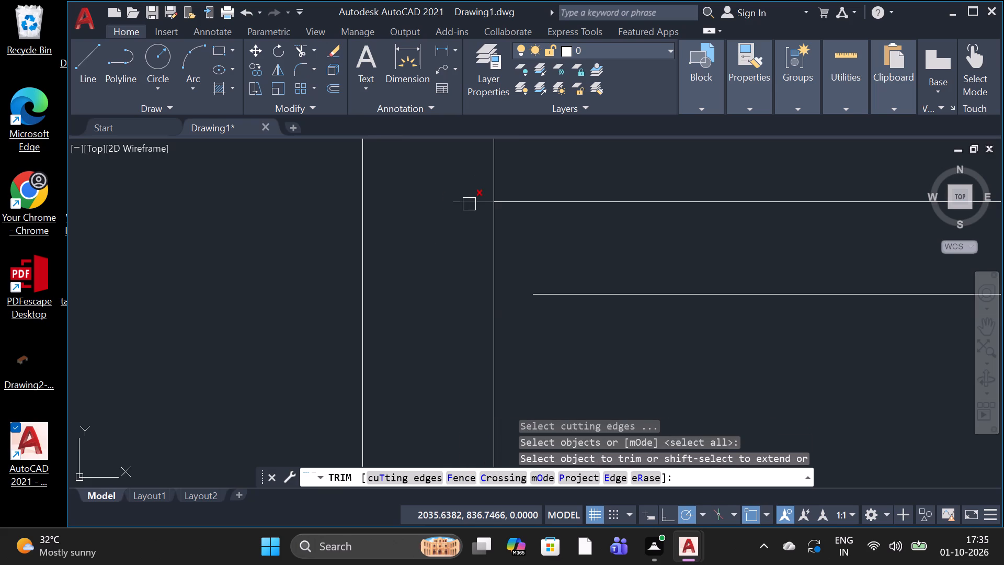
key("space")
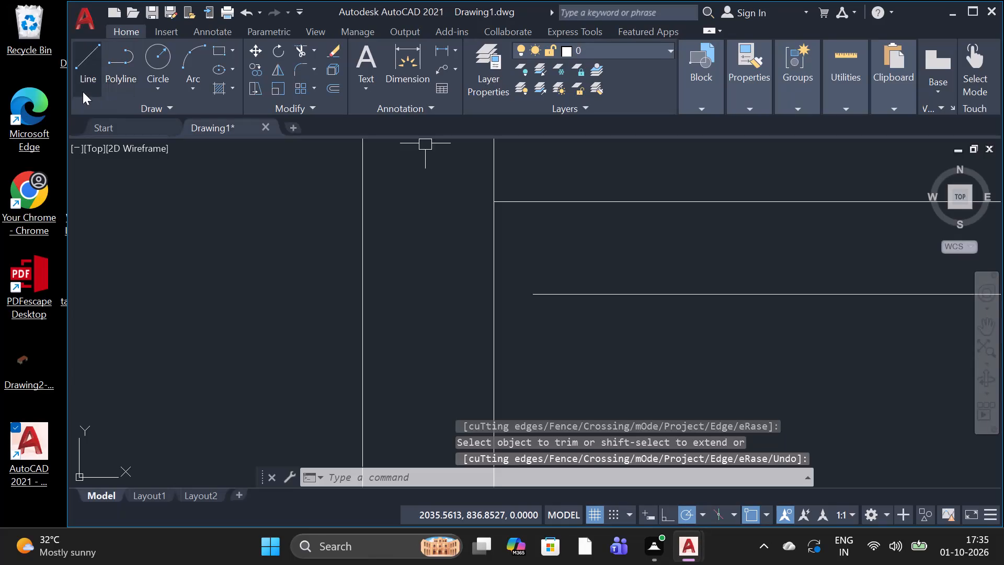
Draw a short horizontal line joining the end of the threshold's bottom line to the partition wall face.
left_click(82, 92)
left_click(542, 287)
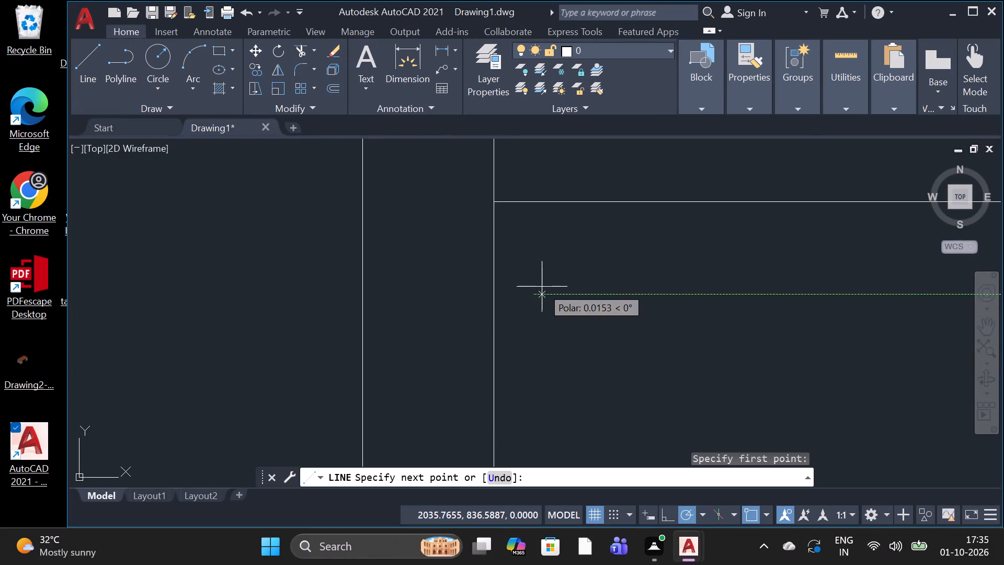
left_click(498, 292)
key("space")
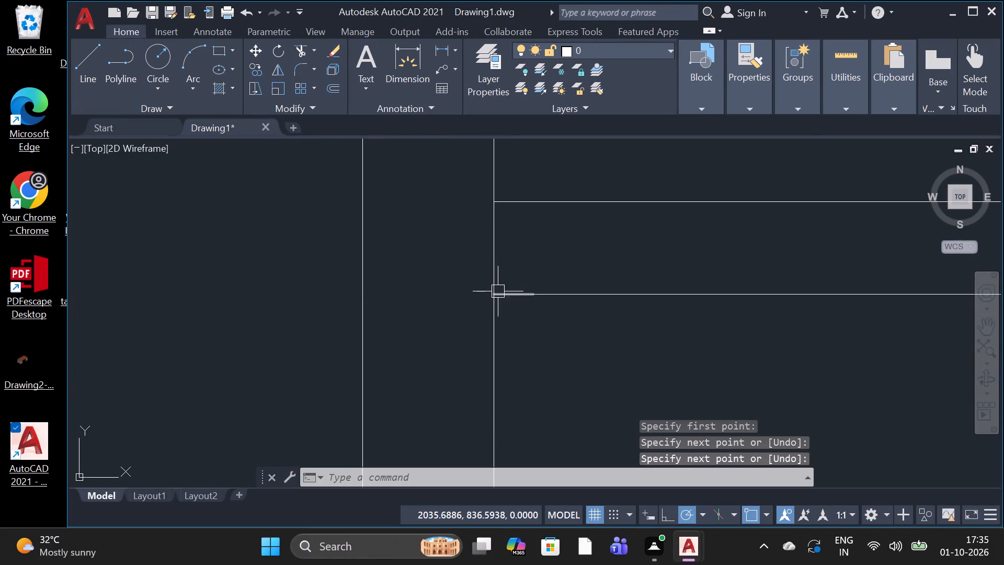
Inspect the whole section, from the upper-floor door to the ground-floor rooms, staircase and footings.
scroll(498, 291, "down", 8)
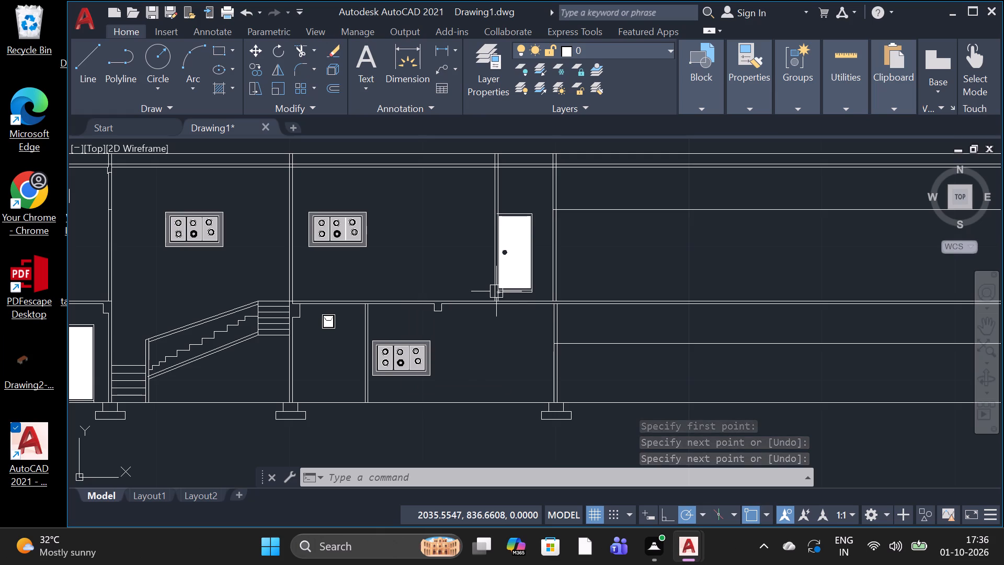
key("space")
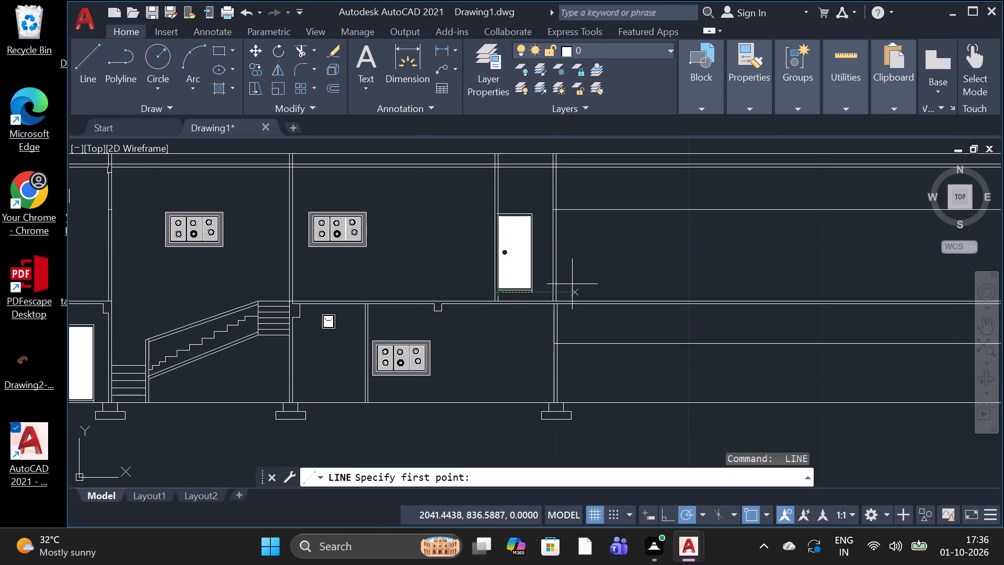
key("Escape")
scroll(552, 299, "down", 3)
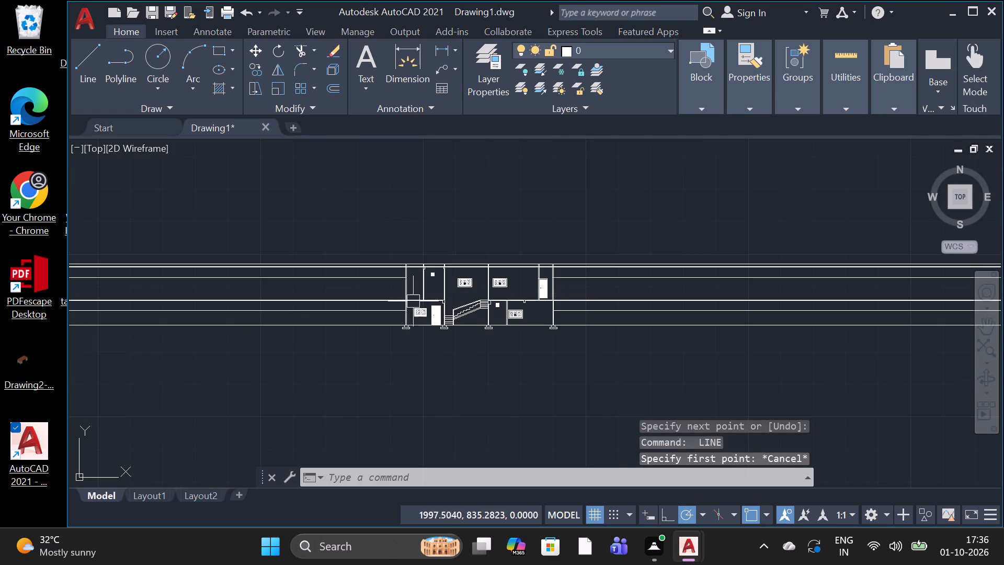
scroll(410, 299, "up", 5)
scroll(410, 299, "down", 1)
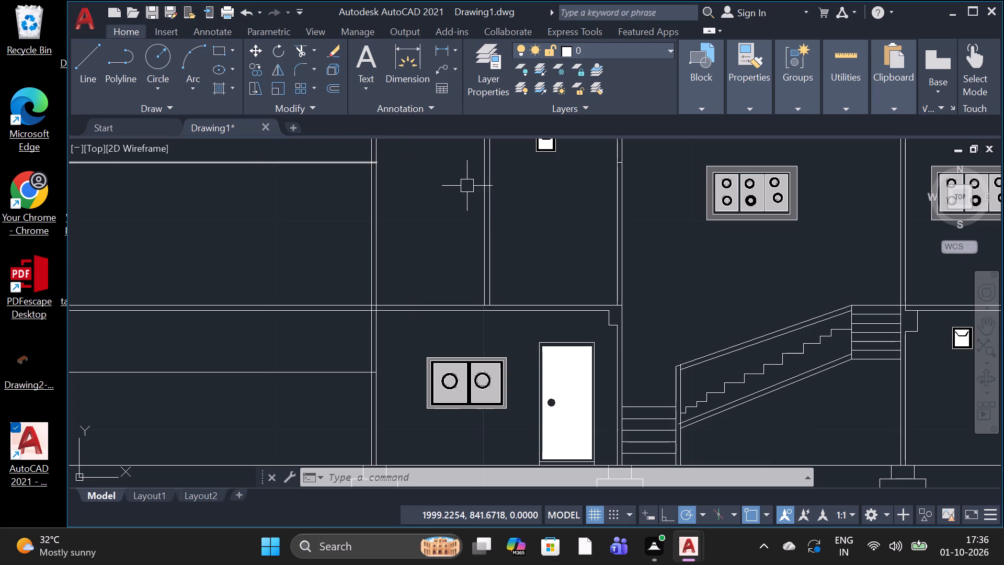
scroll(468, 187, "down", 3)
scroll(563, 272, "up", 3)
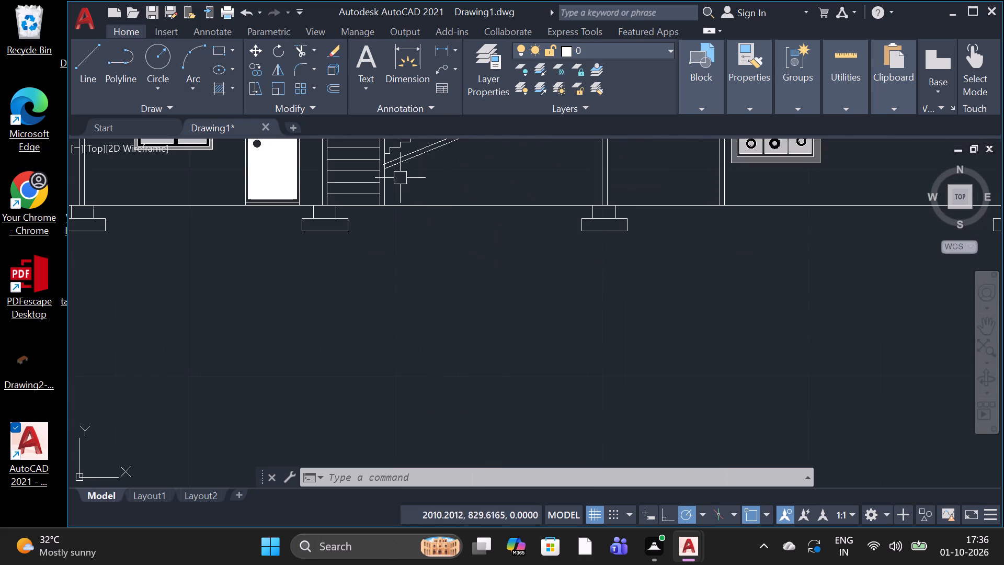
Add a multiline text label reading "SECTION" with text height 0.20, just below the ground line beside the staircase.
type("T")
key("space")
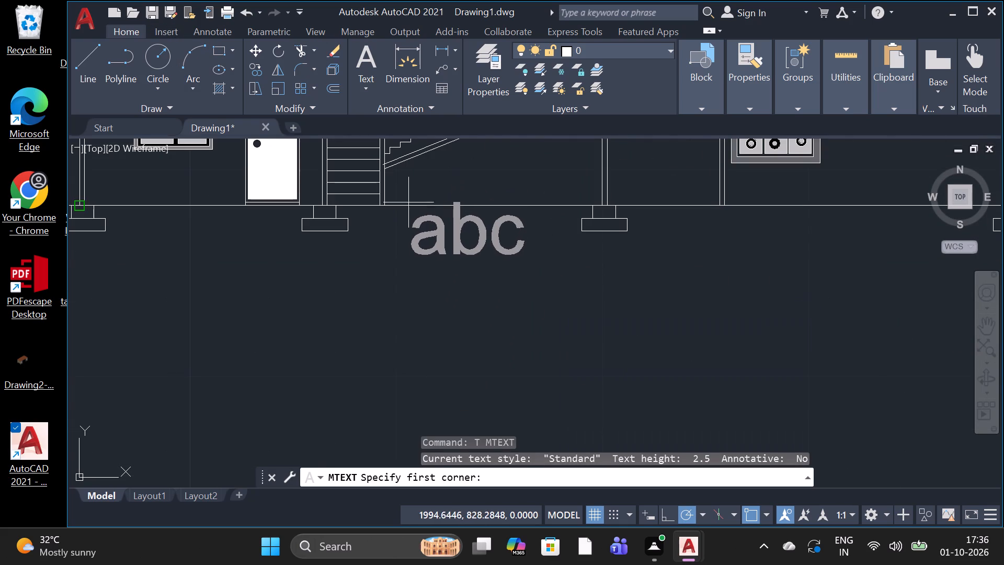
left_click(412, 216)
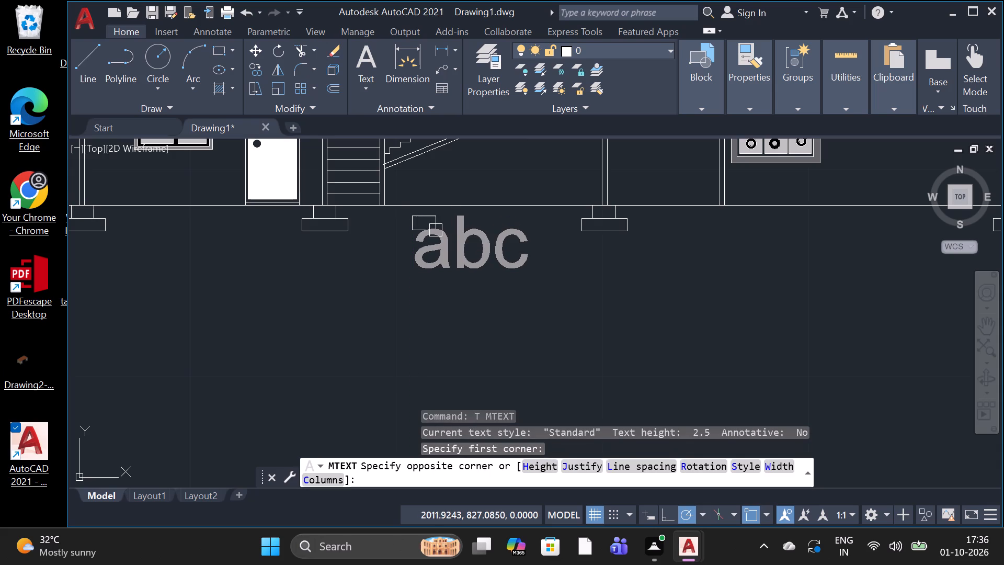
left_click(494, 248)
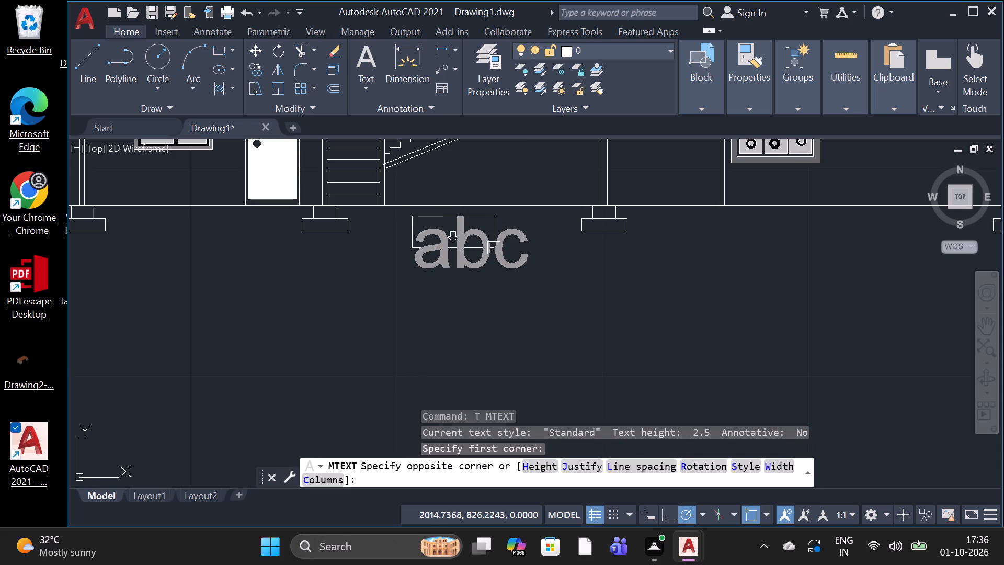
left_click(156, 70)
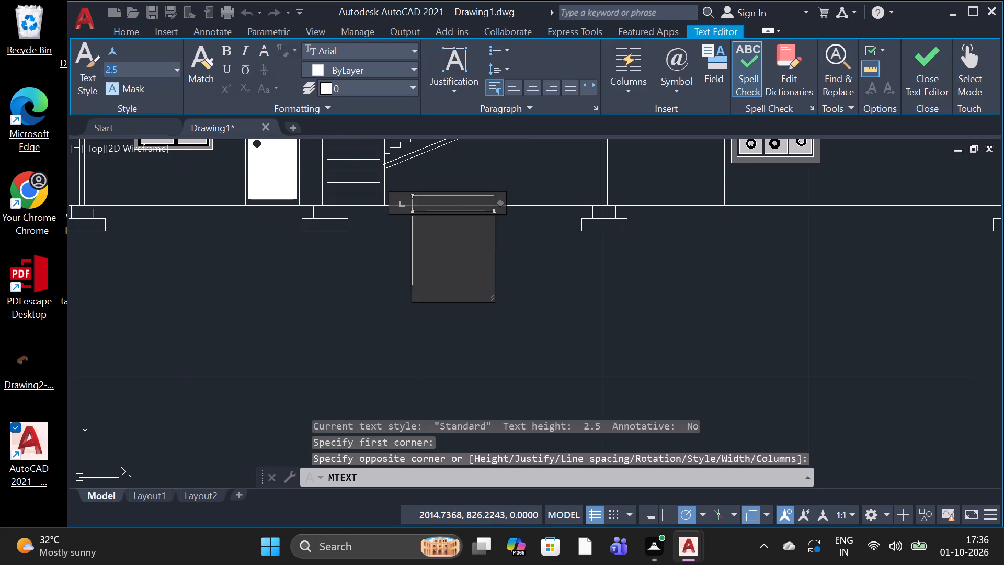
key("BackSpace")
key("BackSpace")
key("BackSpace")
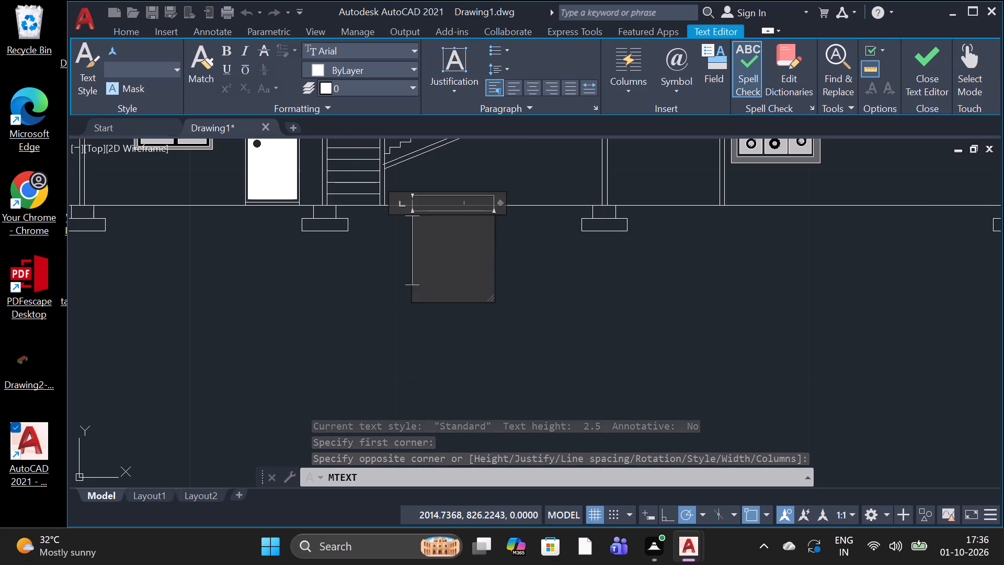
key("0")
key("period")
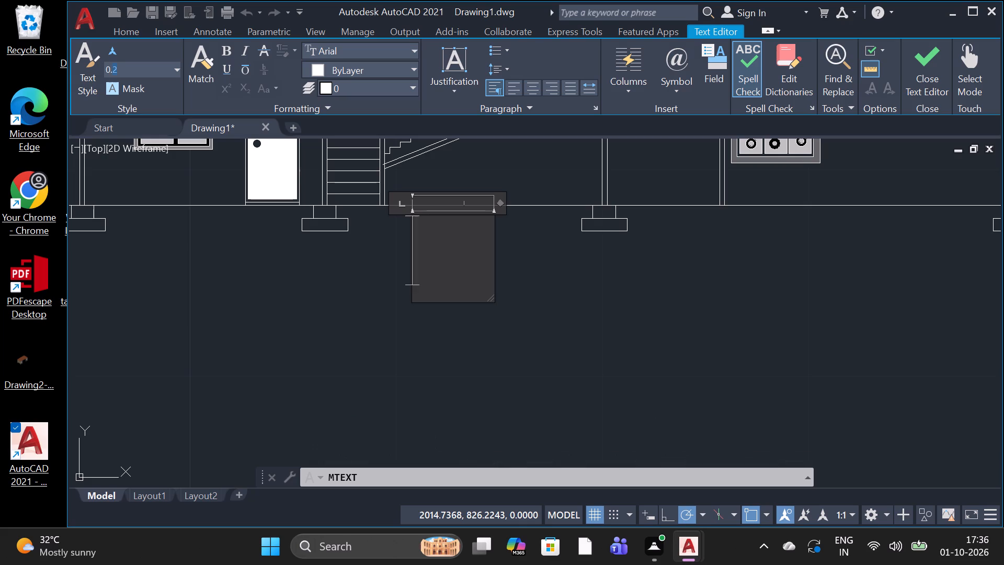
type("20")
key("Return")
key("Return")
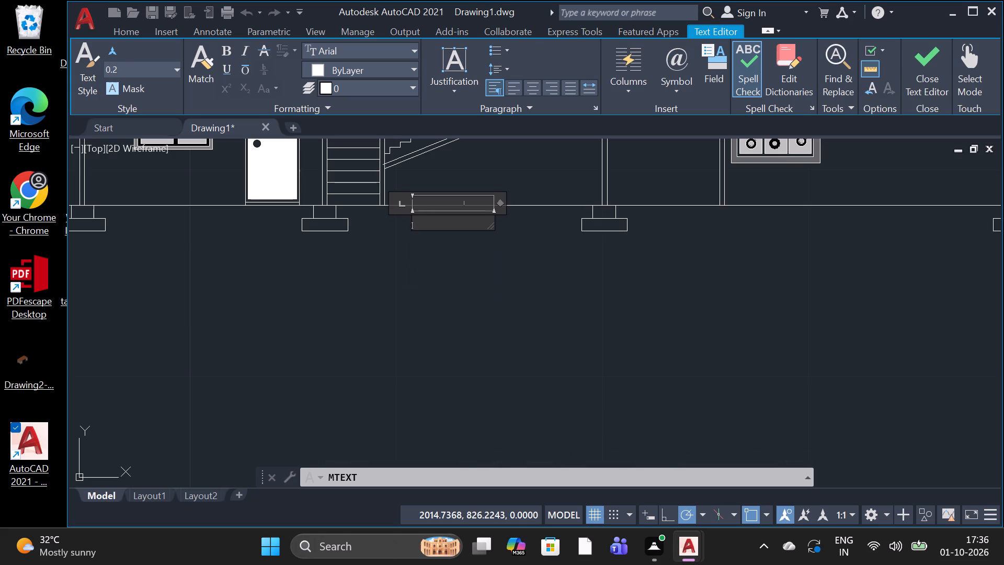
key("s")
key("e")
key("c")
key("t")
type("IO")
key("n")
left_click(336, 296)
Move the SECTION label up slightly so its insertion point sits on the ground line.
scroll(412, 241, "up", 3)
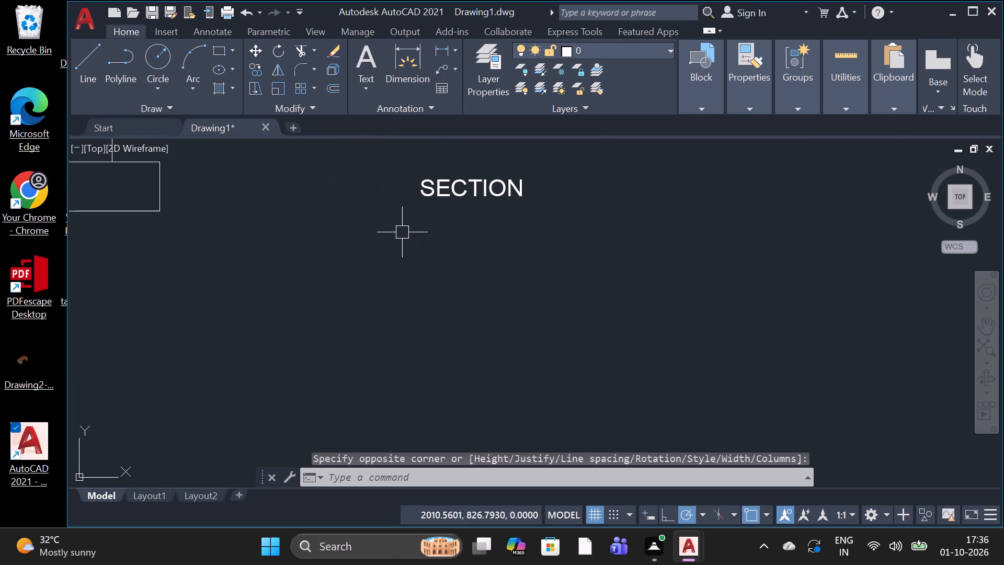
left_click(439, 184)
scroll(456, 188, "down", 1)
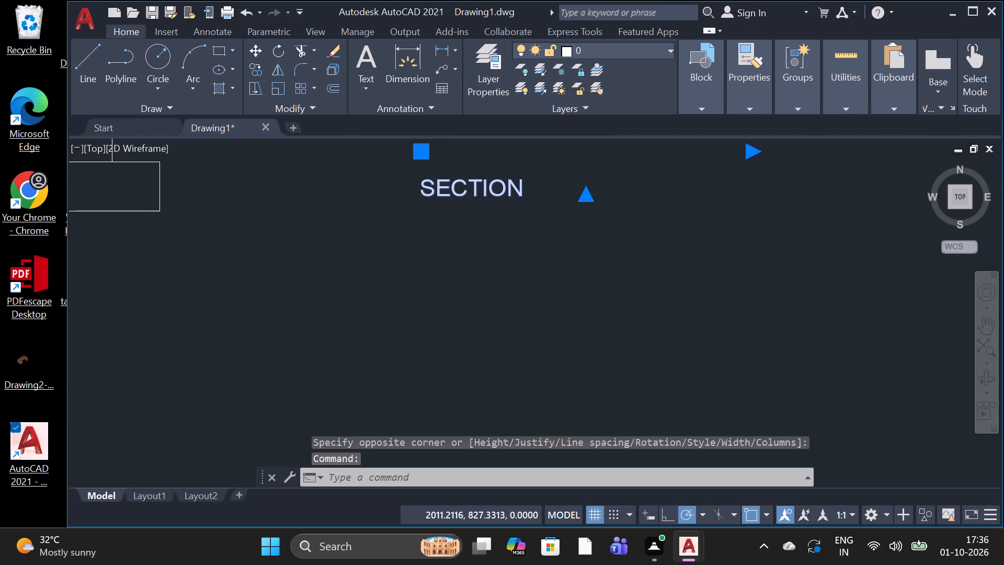
scroll(456, 188, "down", 1)
left_click(440, 171)
left_click(439, 160)
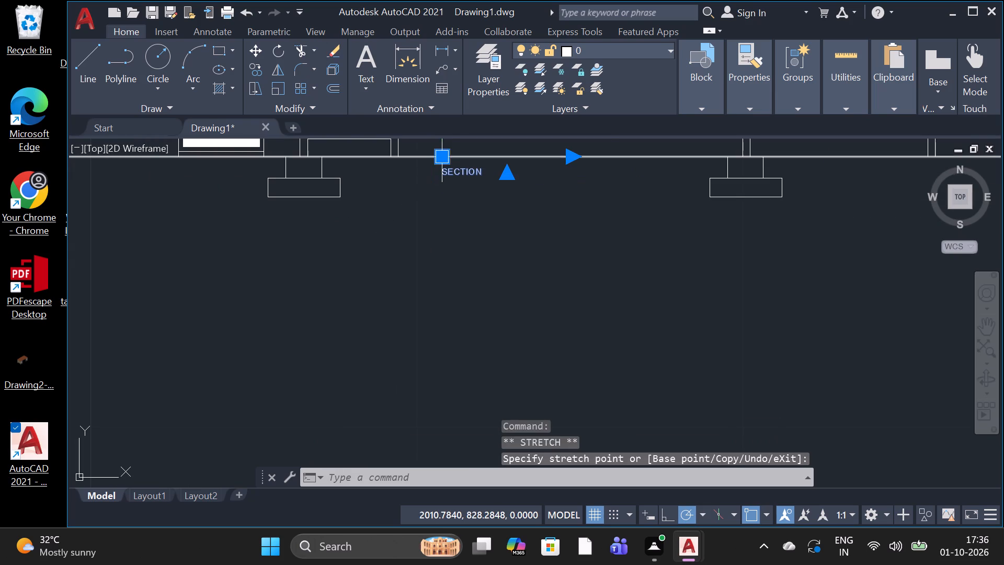
left_click(277, 318)
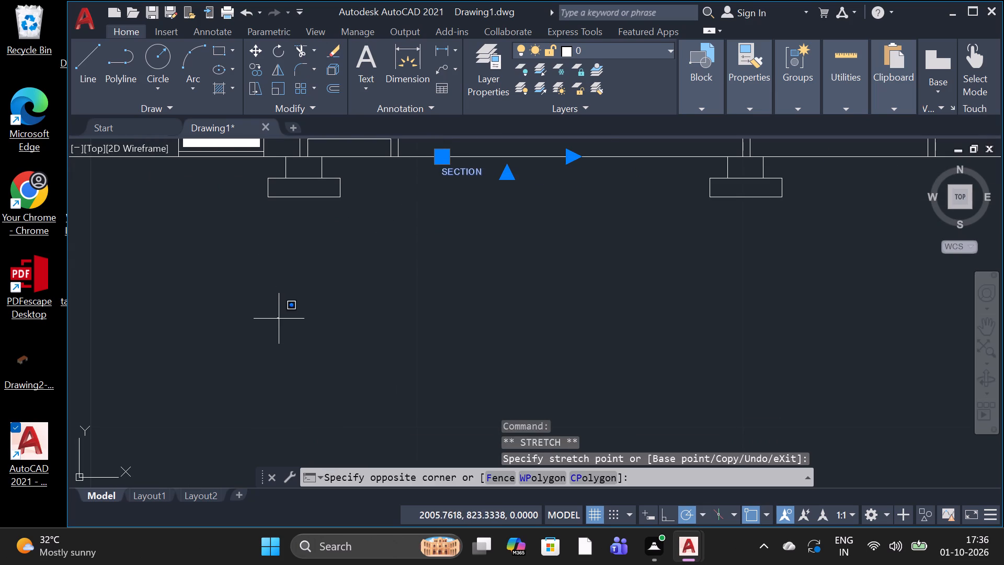
left_click(376, 293)
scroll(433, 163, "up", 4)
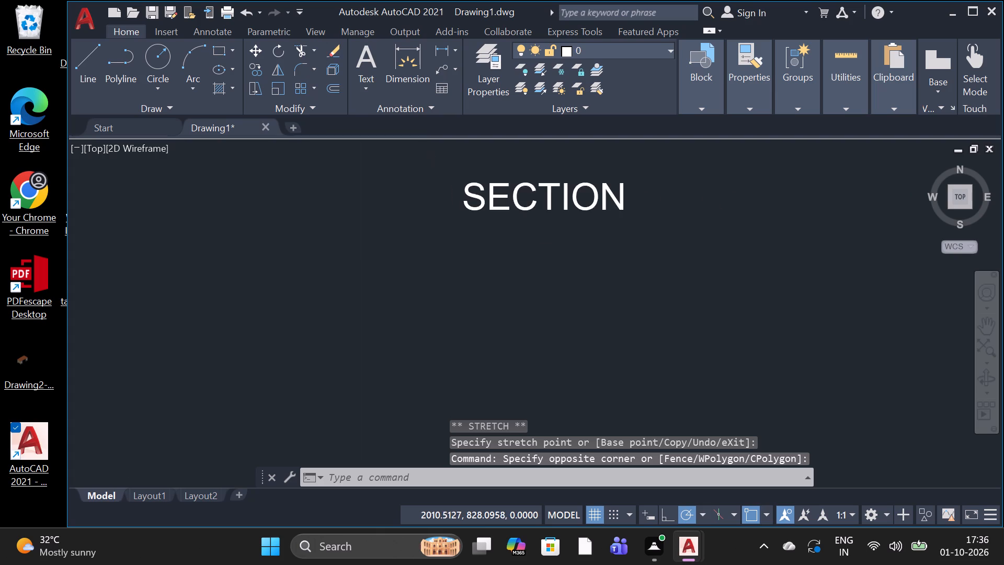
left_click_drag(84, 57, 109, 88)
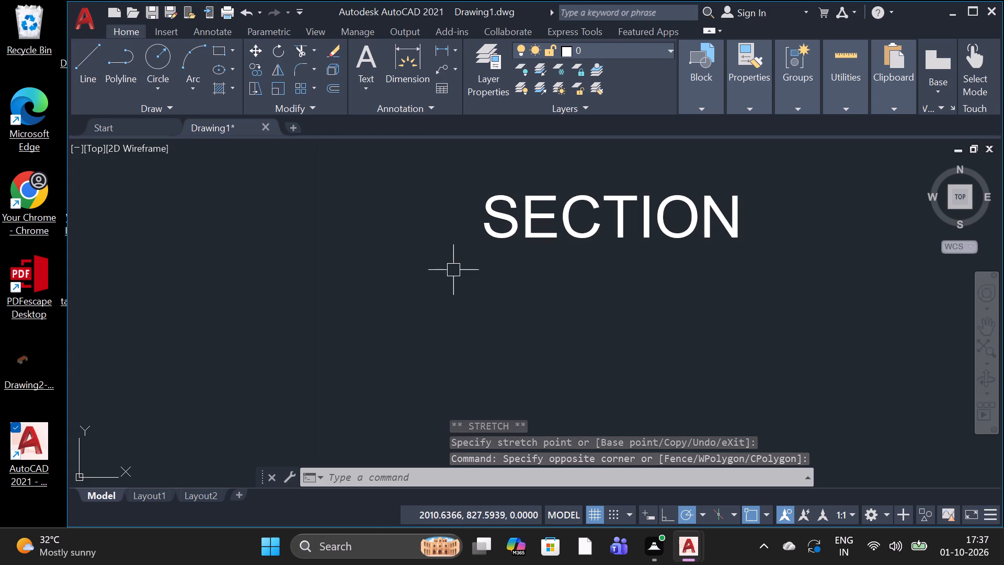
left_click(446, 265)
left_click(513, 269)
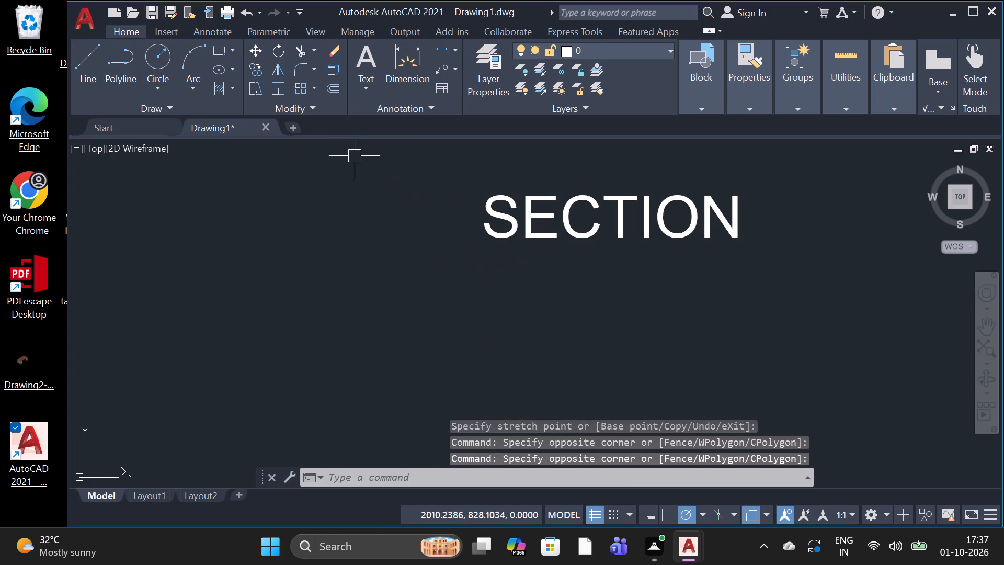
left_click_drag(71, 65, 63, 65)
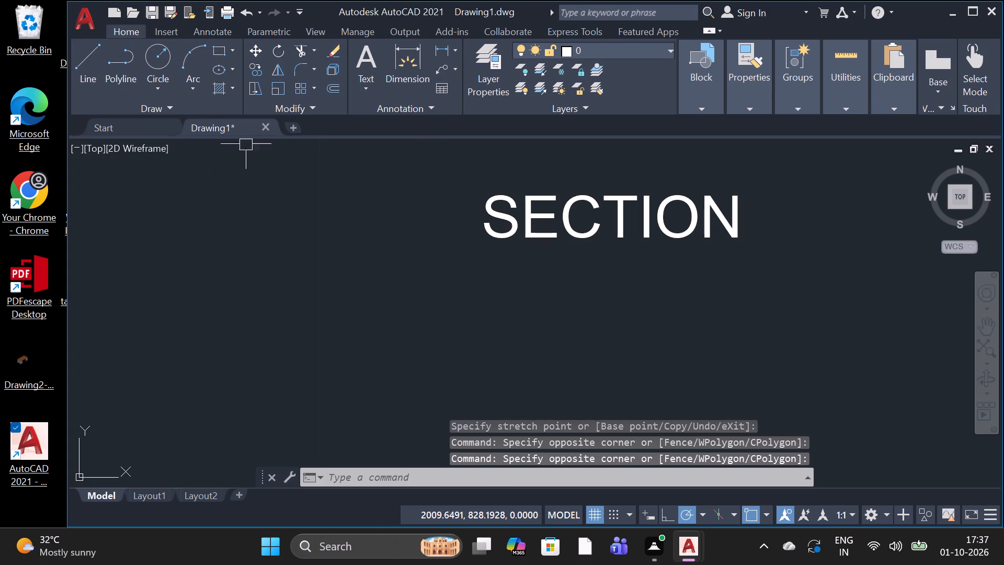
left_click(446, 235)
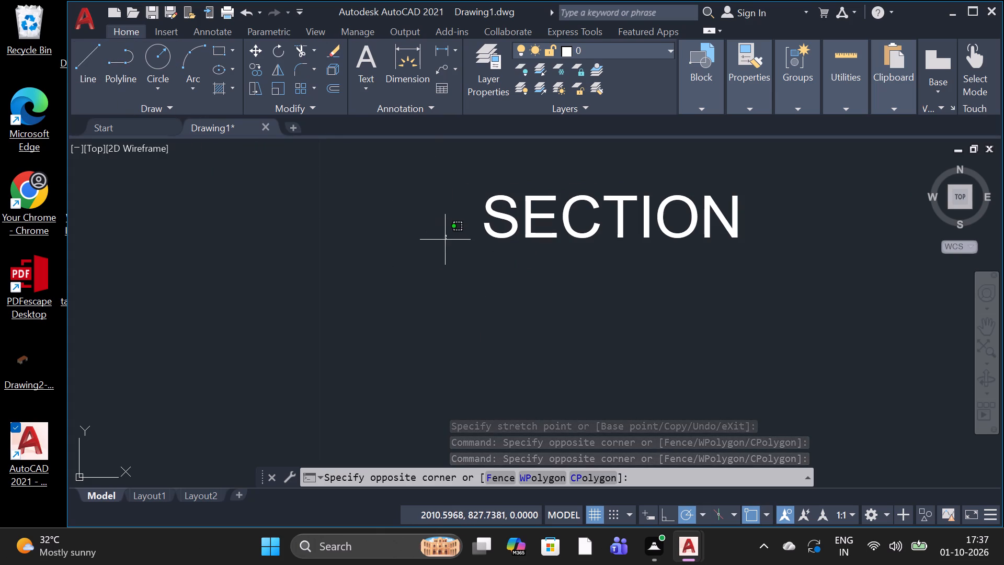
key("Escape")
Draw a horizontal line under the SECTION label, running slightly past both ends of the word.
key("l")
key("space")
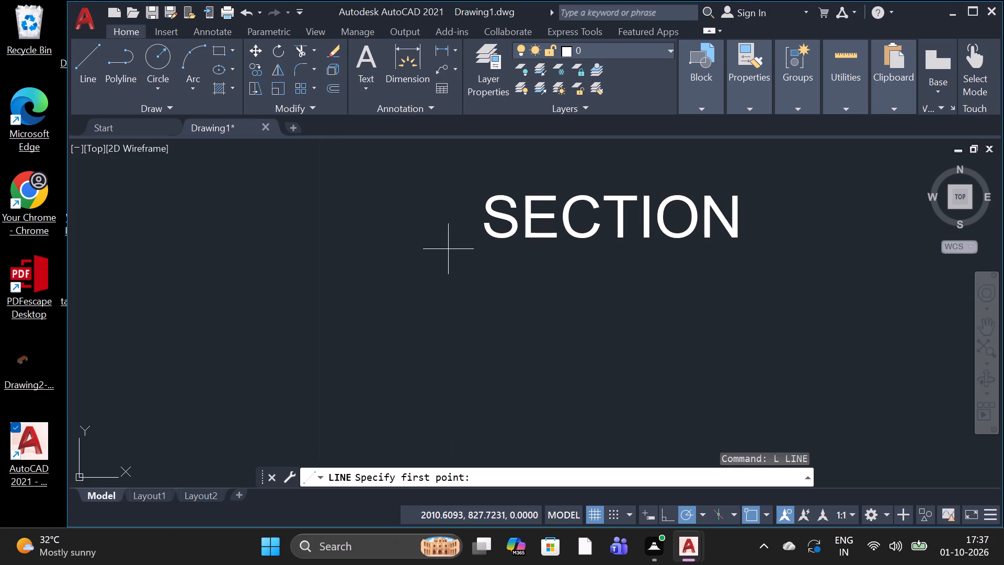
left_click(457, 243)
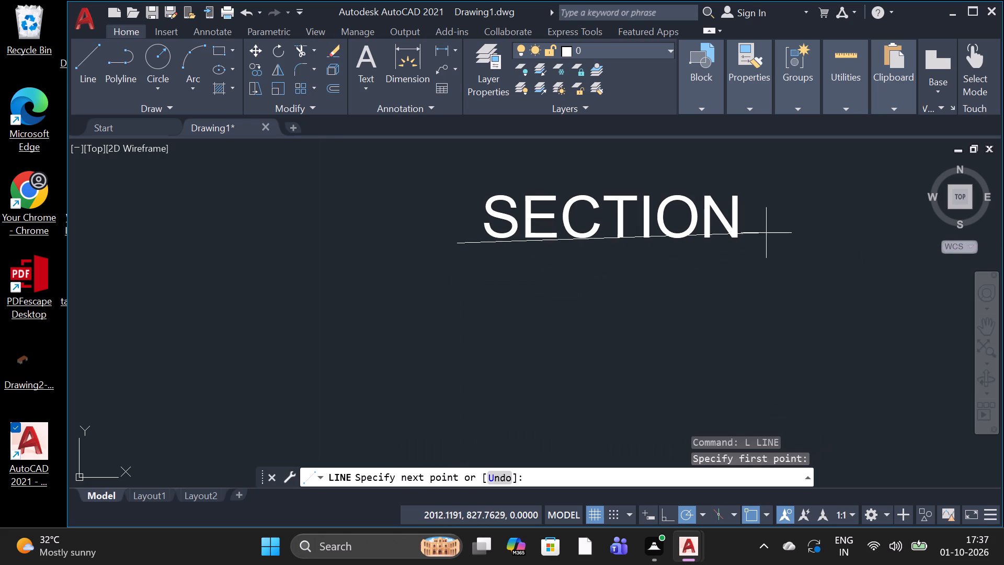
left_click(773, 244)
key("space")
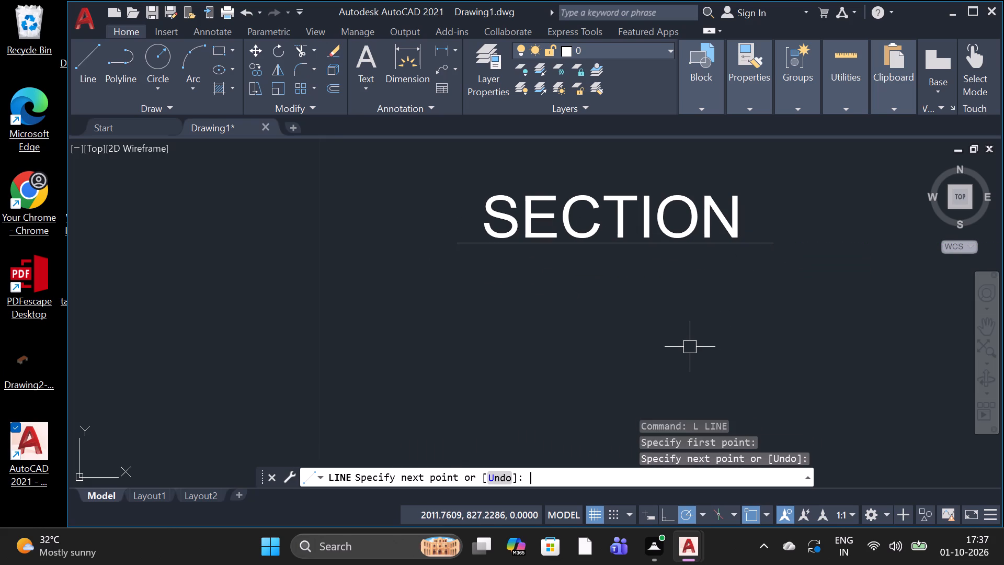
Trim the topmost roof line and the roof slab's upper line where they run on past the building's left outer wall.
scroll(679, 348, "down", 5)
scroll(381, 287, "down", 1)
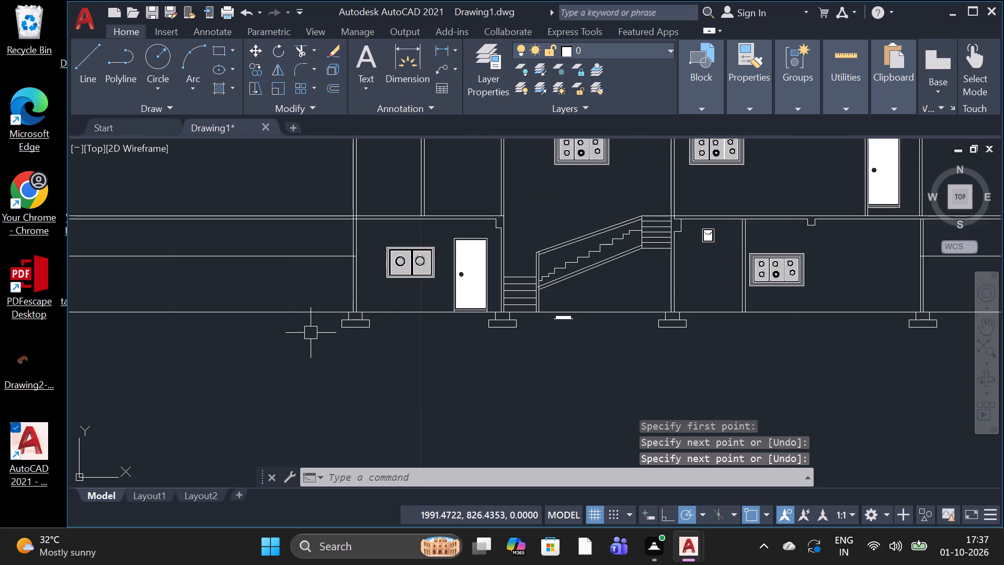
scroll(301, 309, "up", 2)
scroll(281, 314, "down", 1)
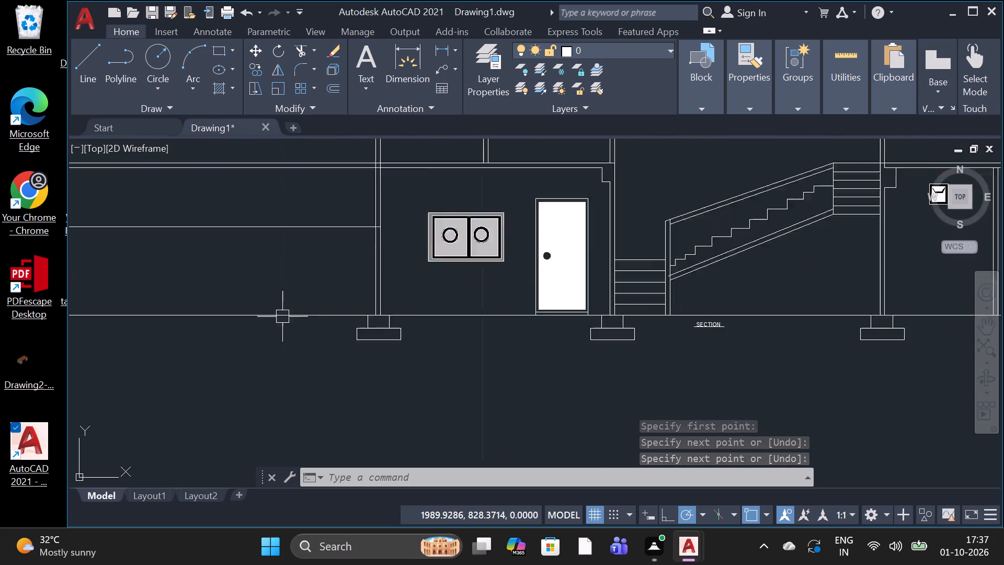
scroll(283, 318, "down", 4)
key("r")
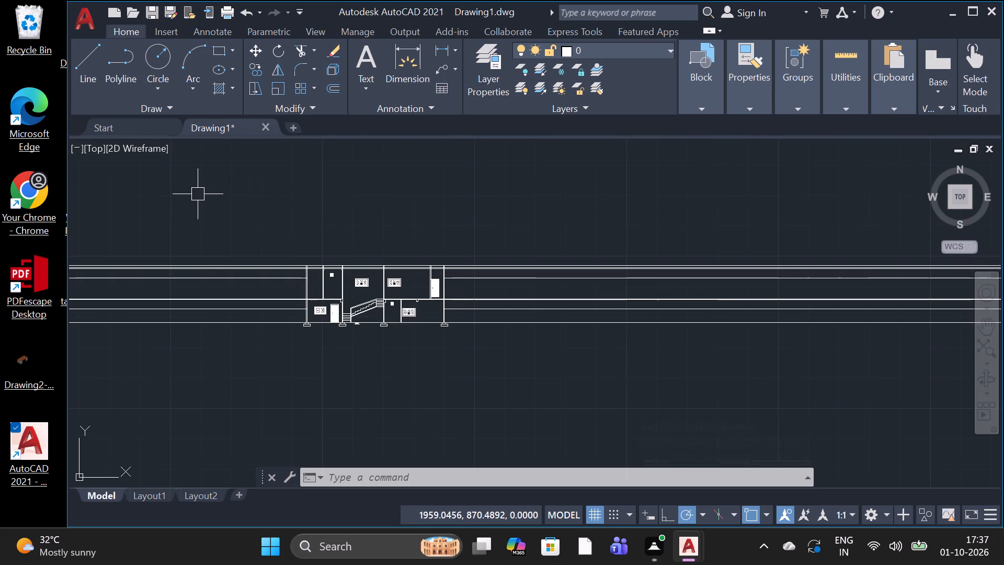
key("Escape")
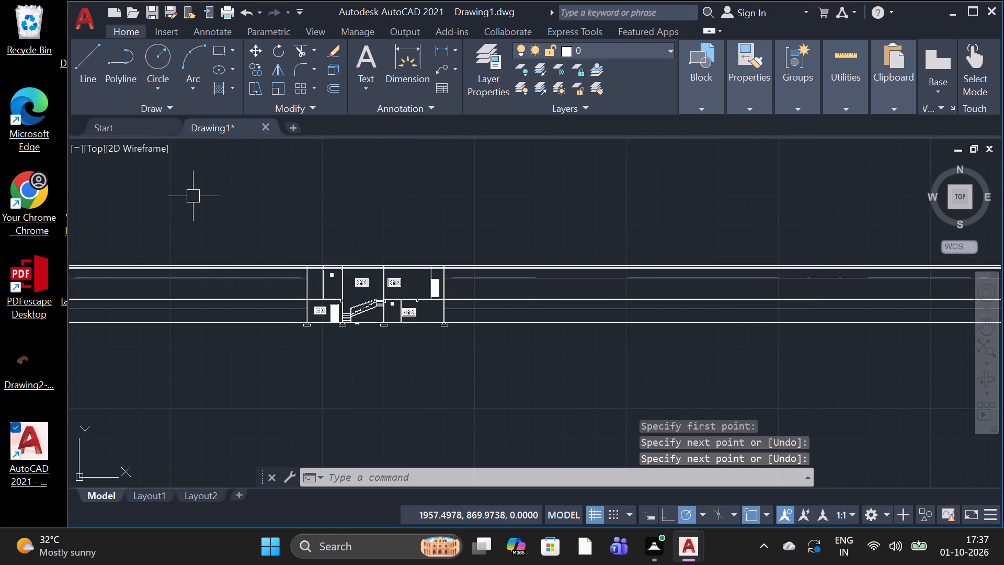
type("TR")
key("space")
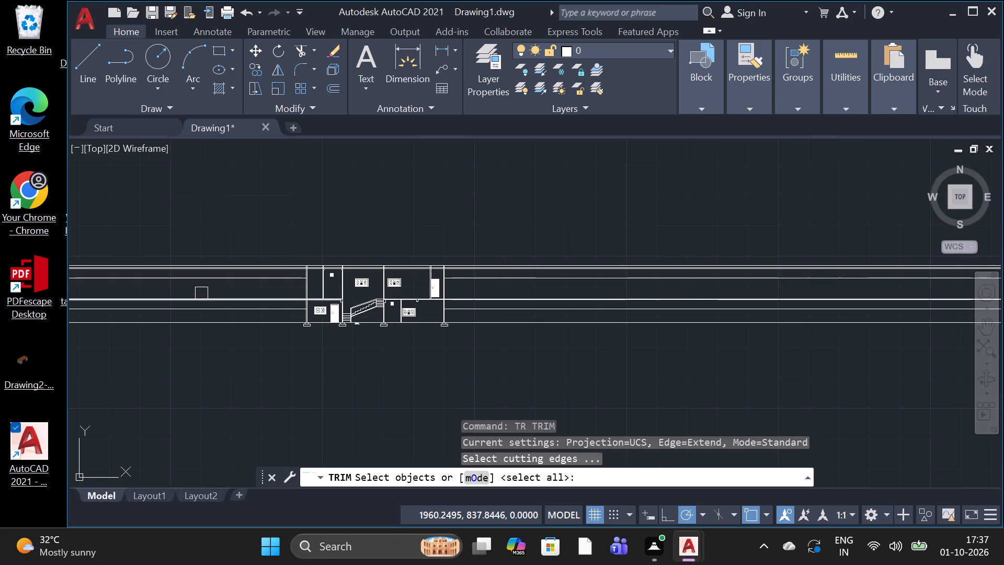
scroll(201, 295, "up", 3)
scroll(270, 294, "down", 2)
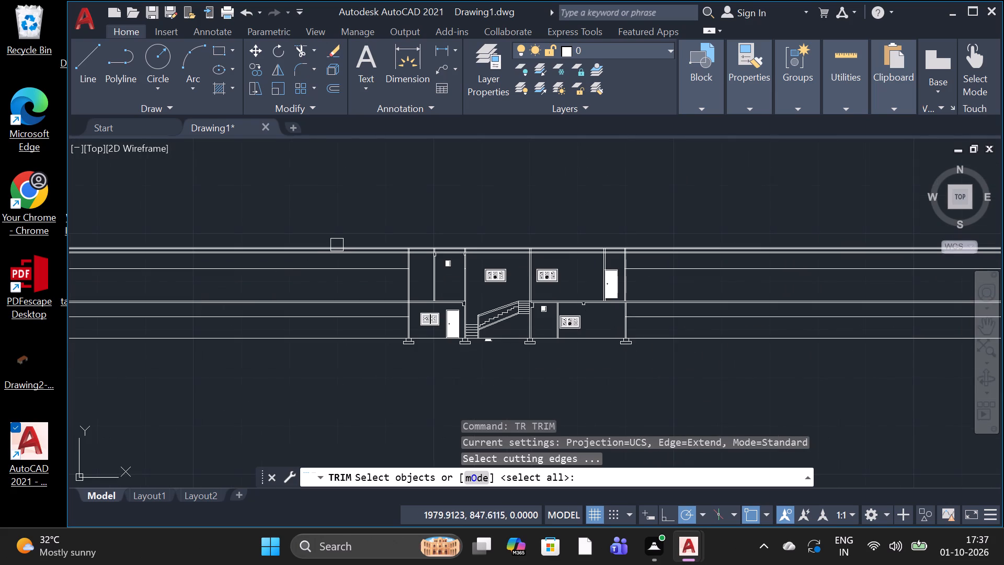
left_click(336, 239)
left_click_drag(337, 279, 334, 322)
key("space")
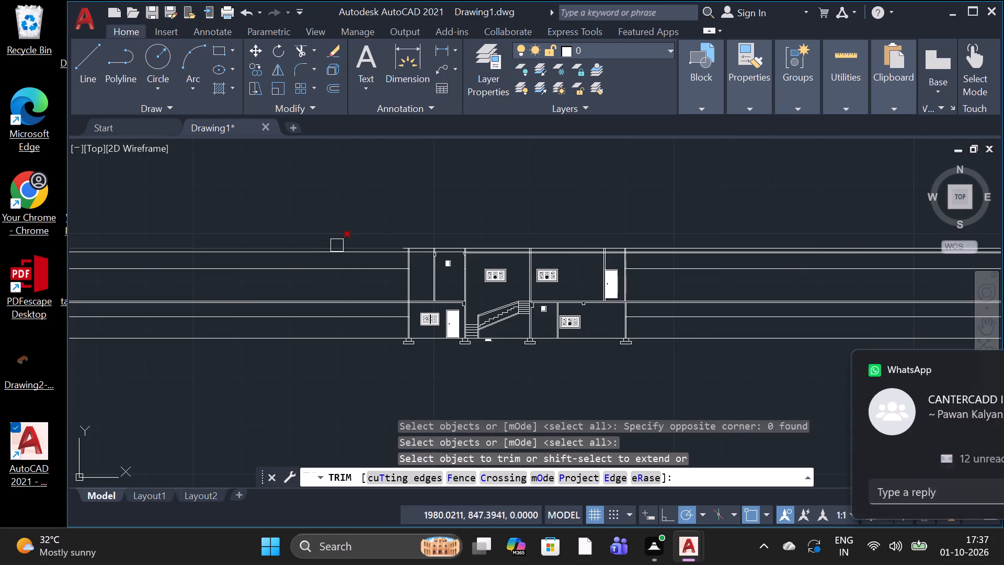
left_click(325, 249)
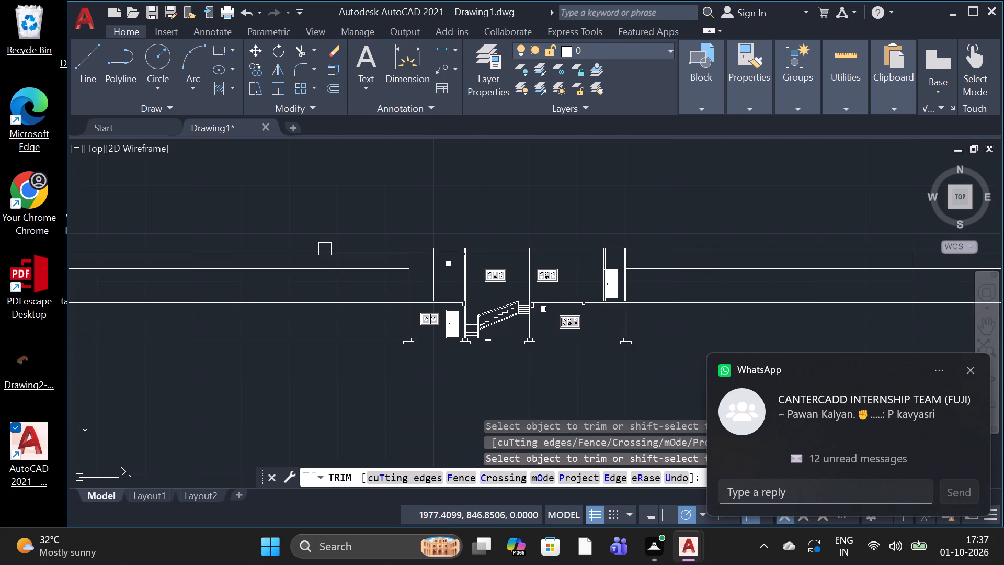
scroll(325, 249, "up", 3)
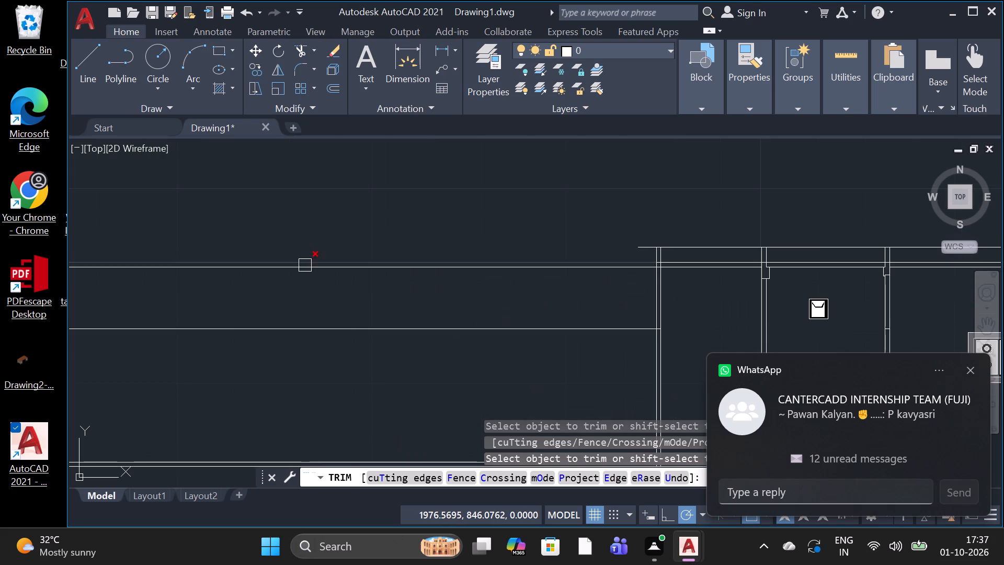
left_click(305, 265)
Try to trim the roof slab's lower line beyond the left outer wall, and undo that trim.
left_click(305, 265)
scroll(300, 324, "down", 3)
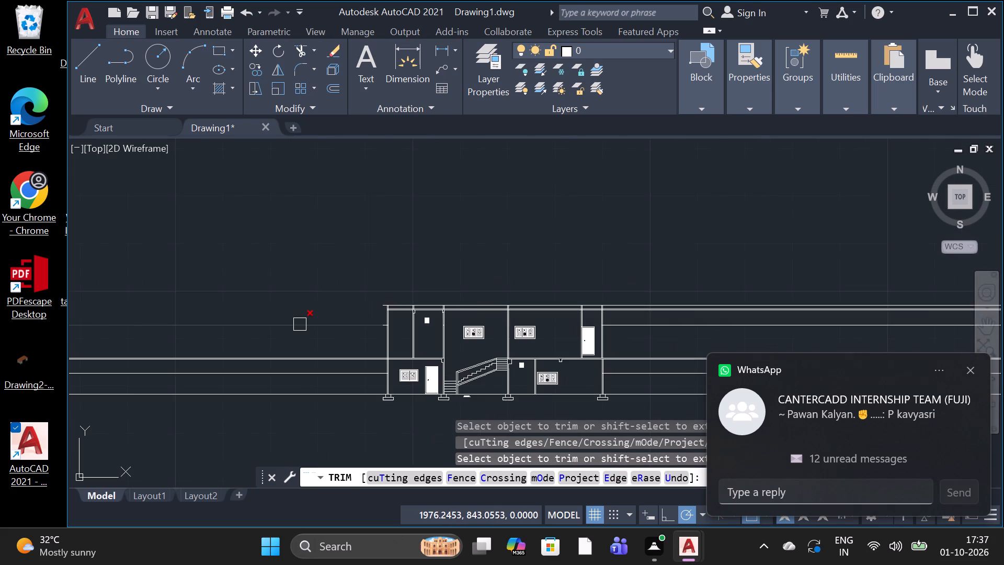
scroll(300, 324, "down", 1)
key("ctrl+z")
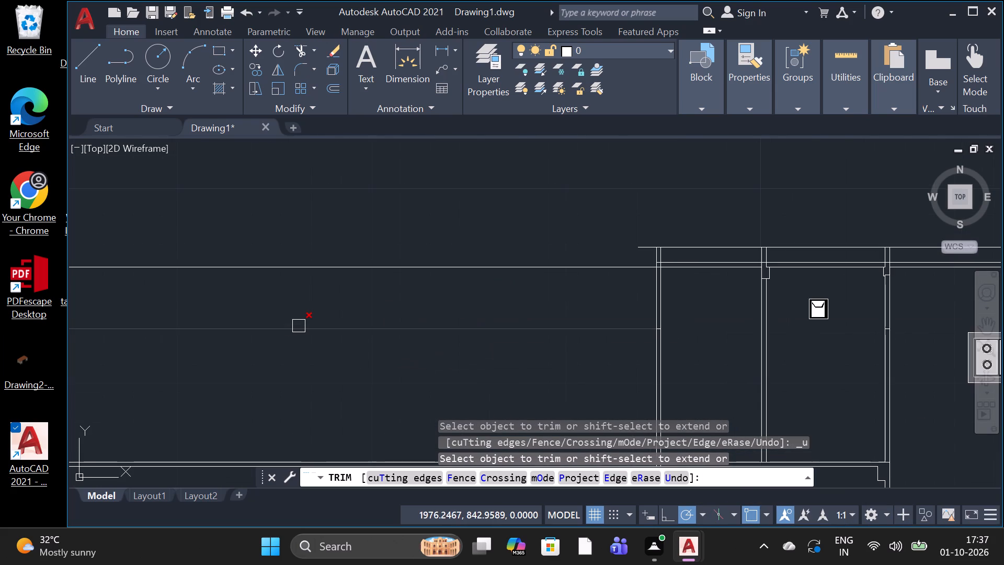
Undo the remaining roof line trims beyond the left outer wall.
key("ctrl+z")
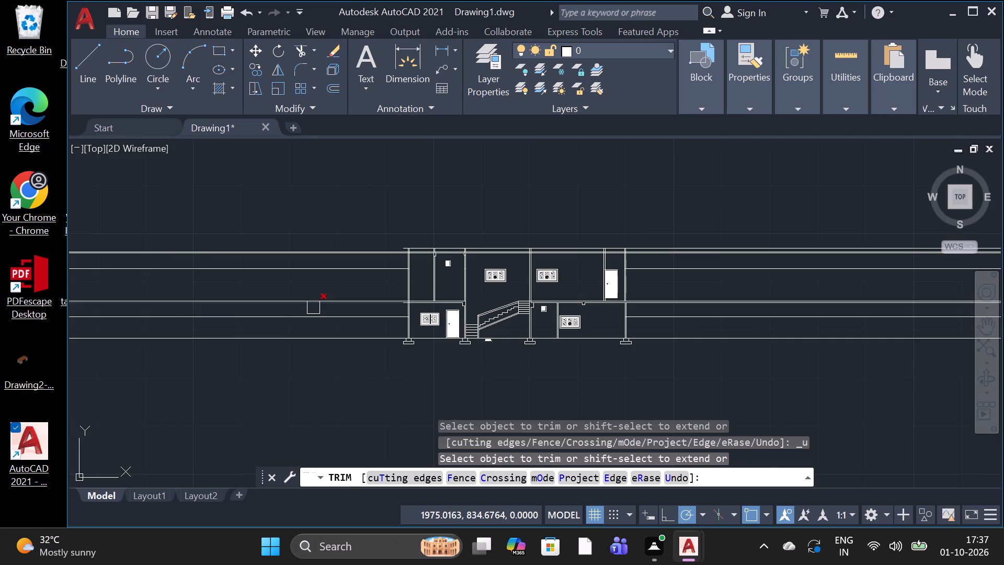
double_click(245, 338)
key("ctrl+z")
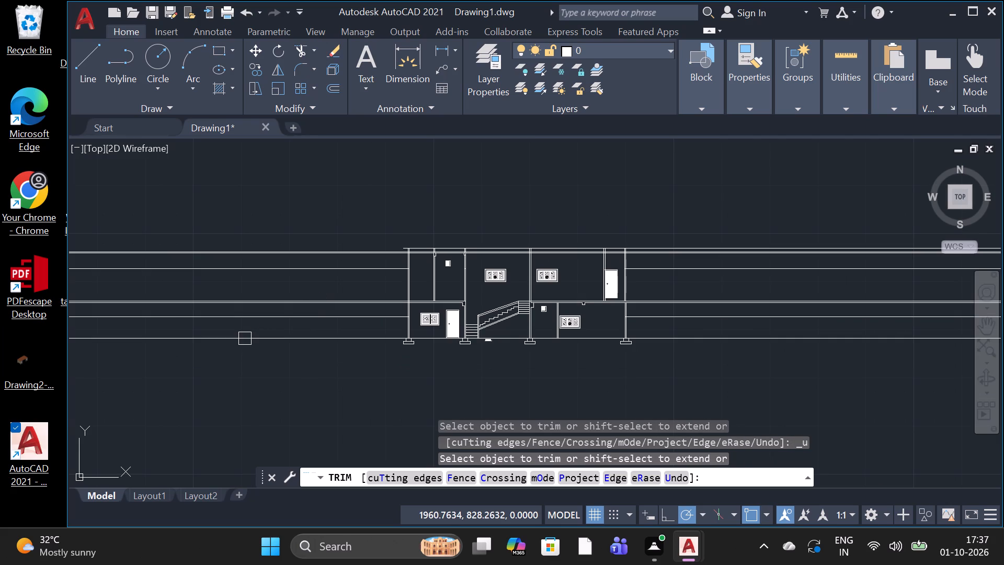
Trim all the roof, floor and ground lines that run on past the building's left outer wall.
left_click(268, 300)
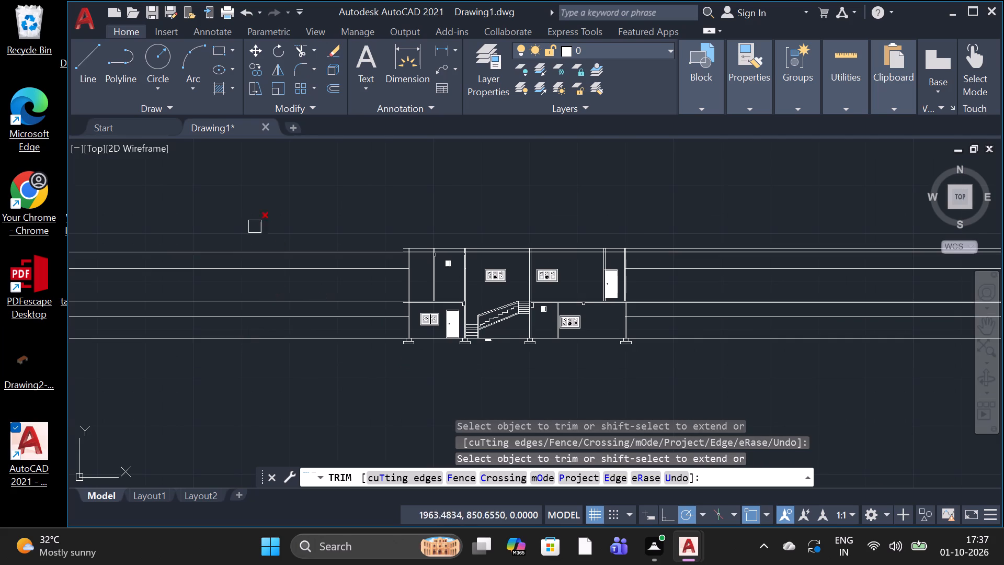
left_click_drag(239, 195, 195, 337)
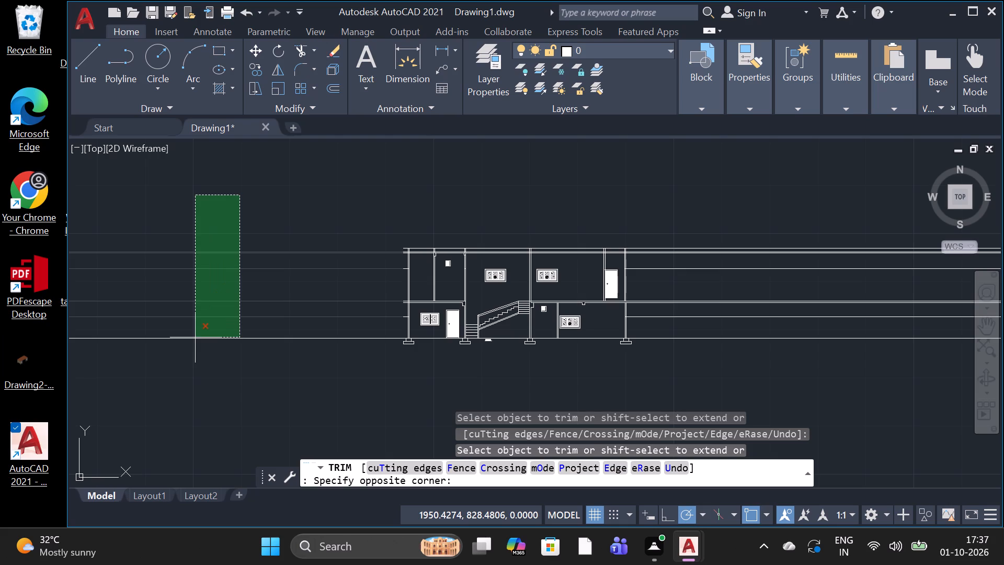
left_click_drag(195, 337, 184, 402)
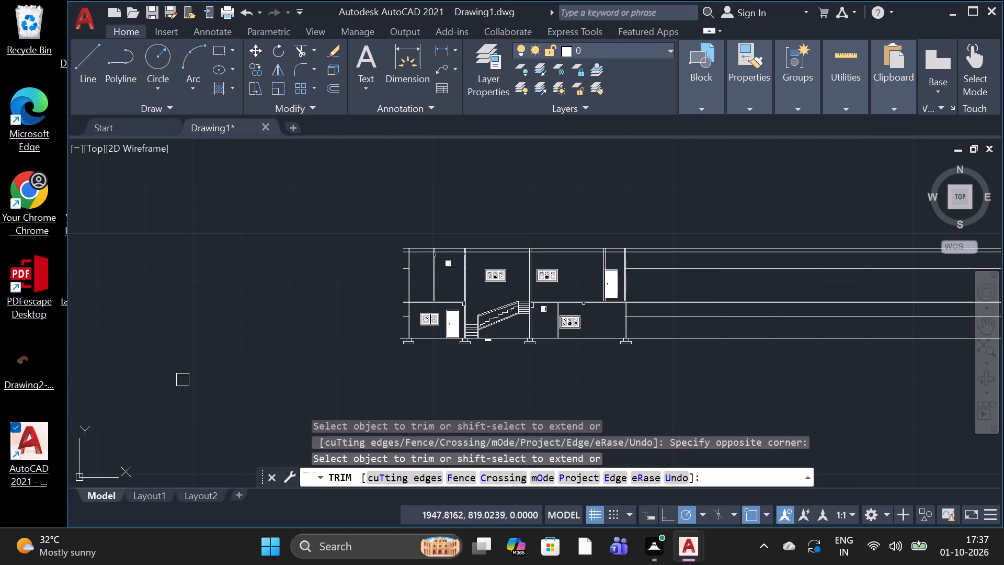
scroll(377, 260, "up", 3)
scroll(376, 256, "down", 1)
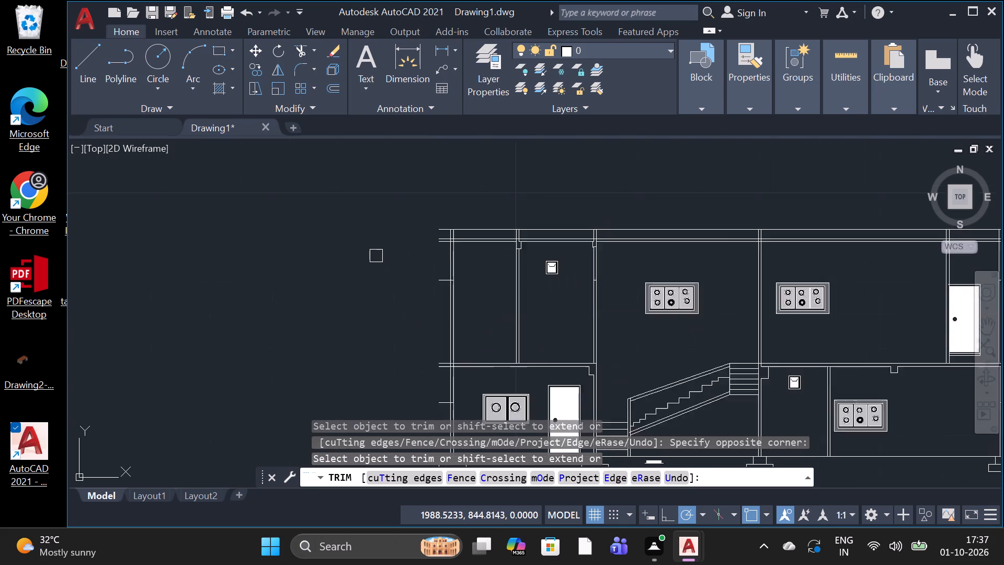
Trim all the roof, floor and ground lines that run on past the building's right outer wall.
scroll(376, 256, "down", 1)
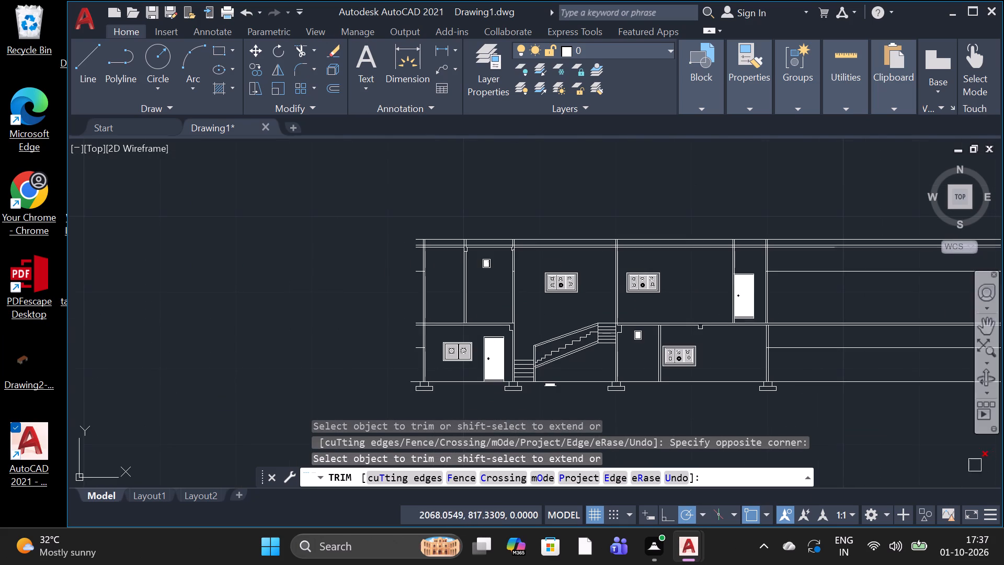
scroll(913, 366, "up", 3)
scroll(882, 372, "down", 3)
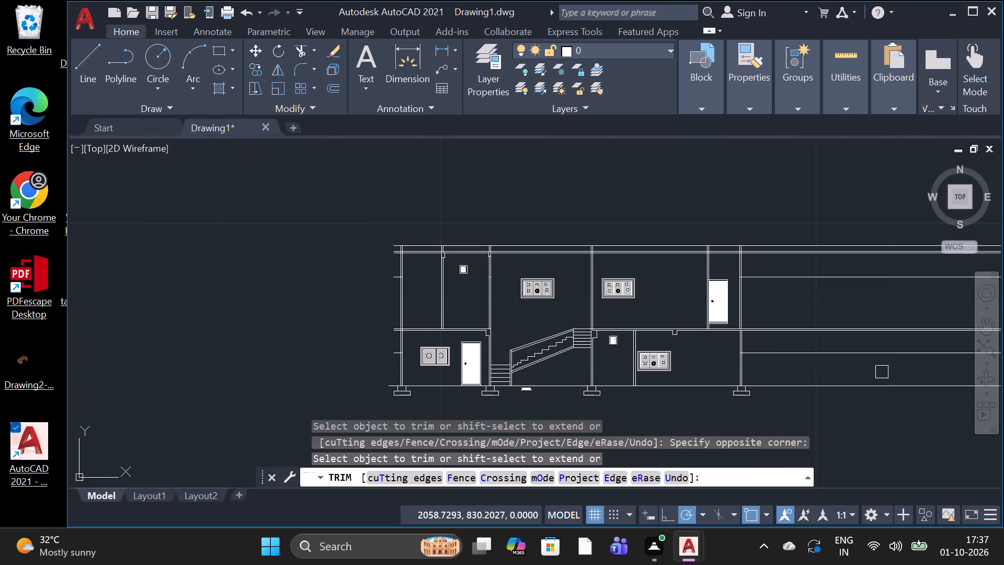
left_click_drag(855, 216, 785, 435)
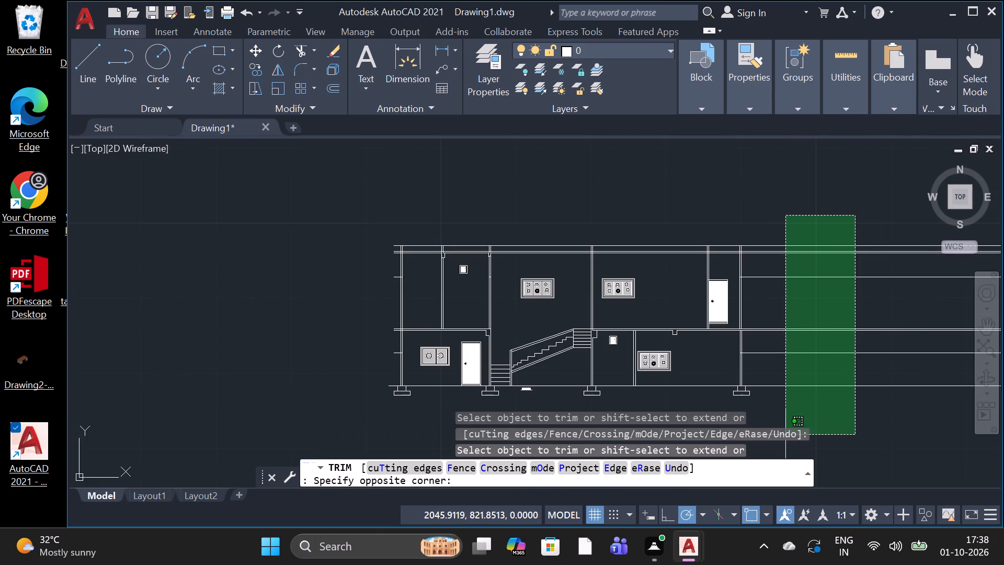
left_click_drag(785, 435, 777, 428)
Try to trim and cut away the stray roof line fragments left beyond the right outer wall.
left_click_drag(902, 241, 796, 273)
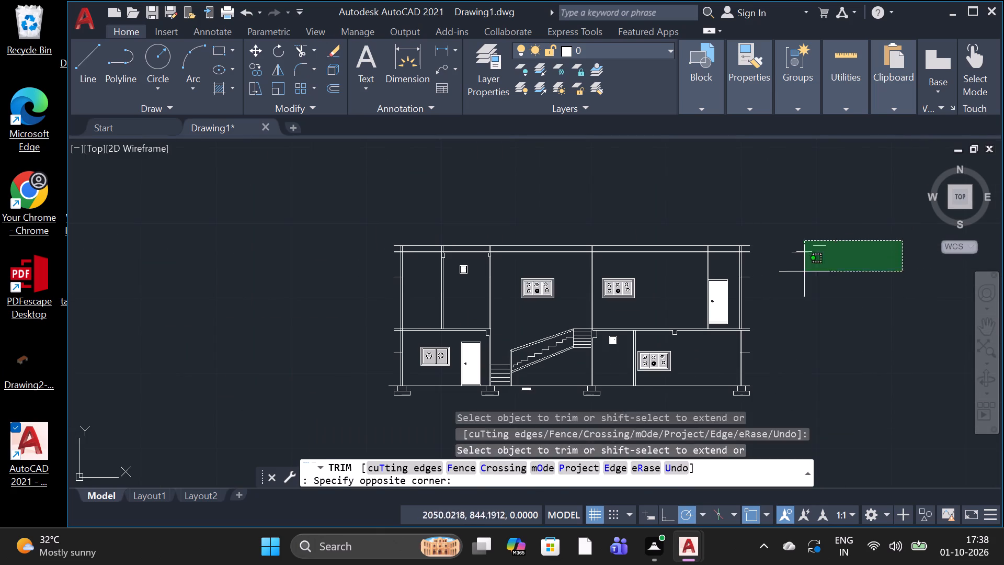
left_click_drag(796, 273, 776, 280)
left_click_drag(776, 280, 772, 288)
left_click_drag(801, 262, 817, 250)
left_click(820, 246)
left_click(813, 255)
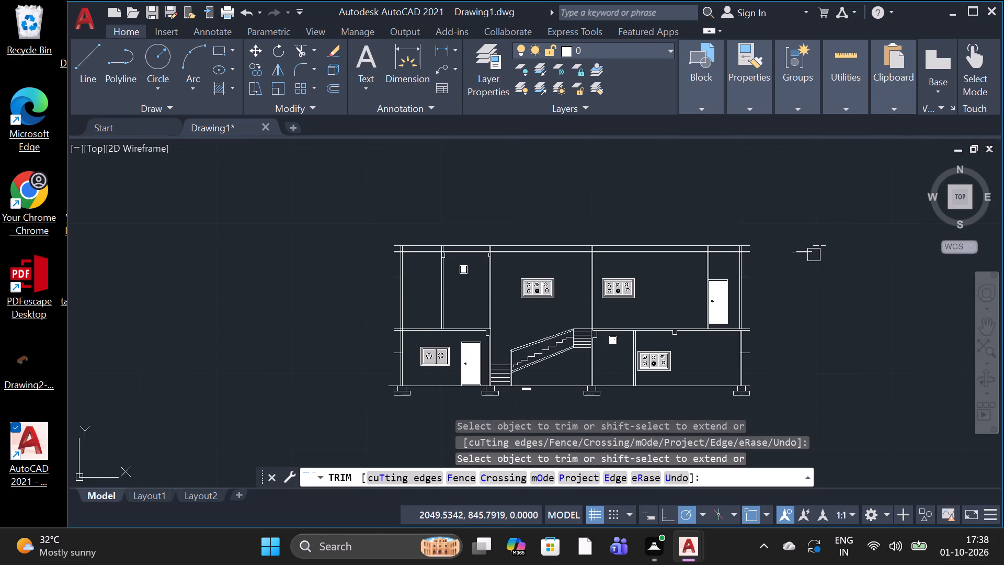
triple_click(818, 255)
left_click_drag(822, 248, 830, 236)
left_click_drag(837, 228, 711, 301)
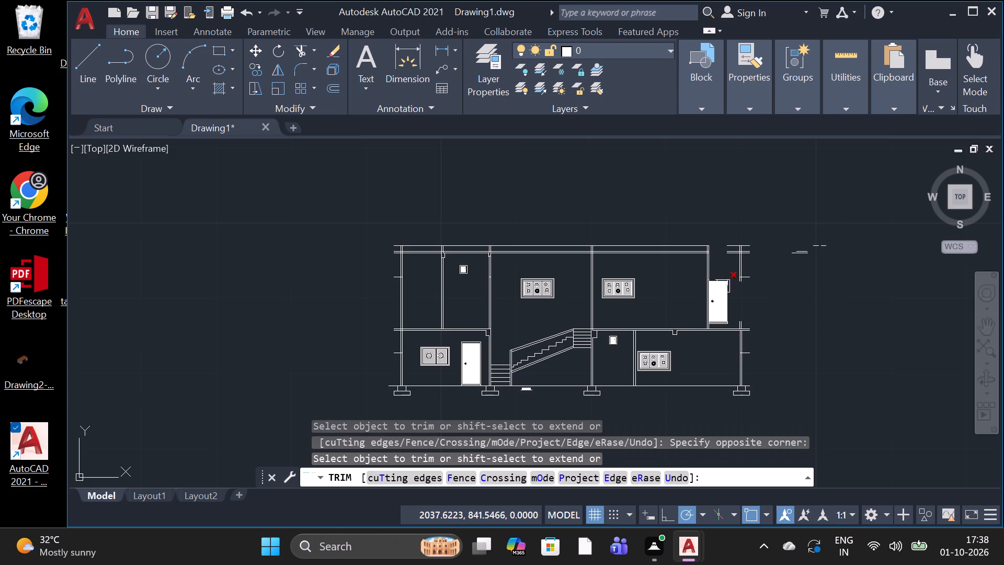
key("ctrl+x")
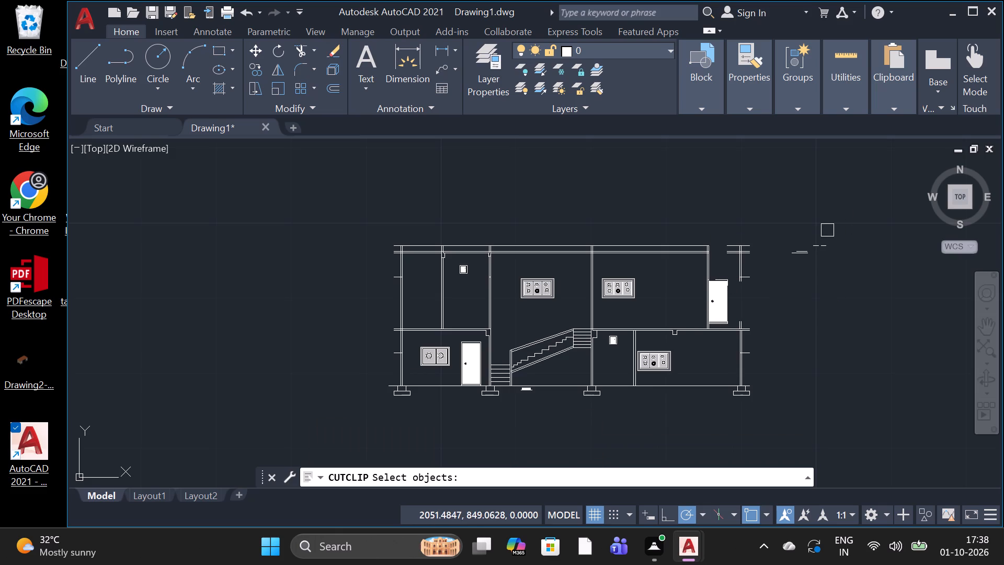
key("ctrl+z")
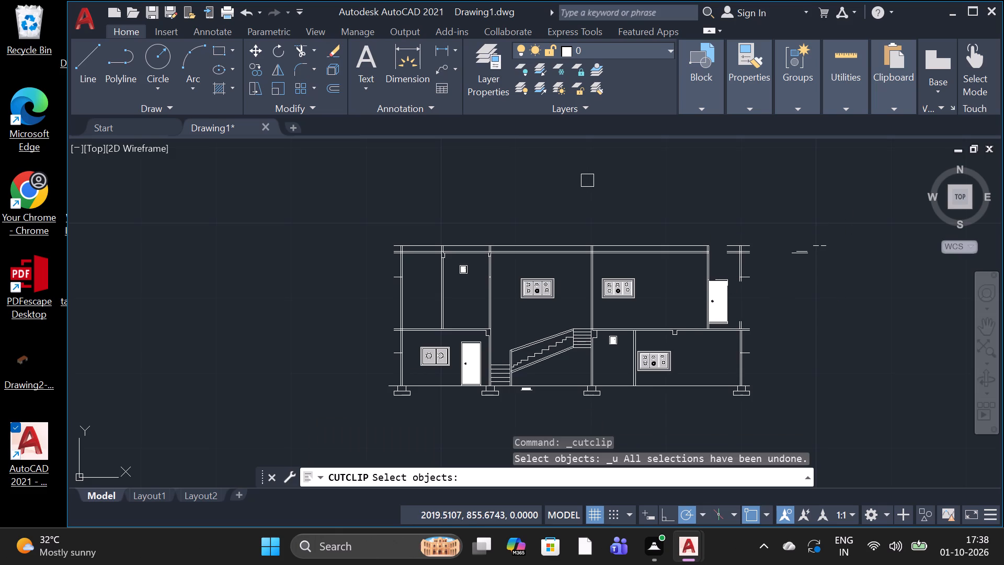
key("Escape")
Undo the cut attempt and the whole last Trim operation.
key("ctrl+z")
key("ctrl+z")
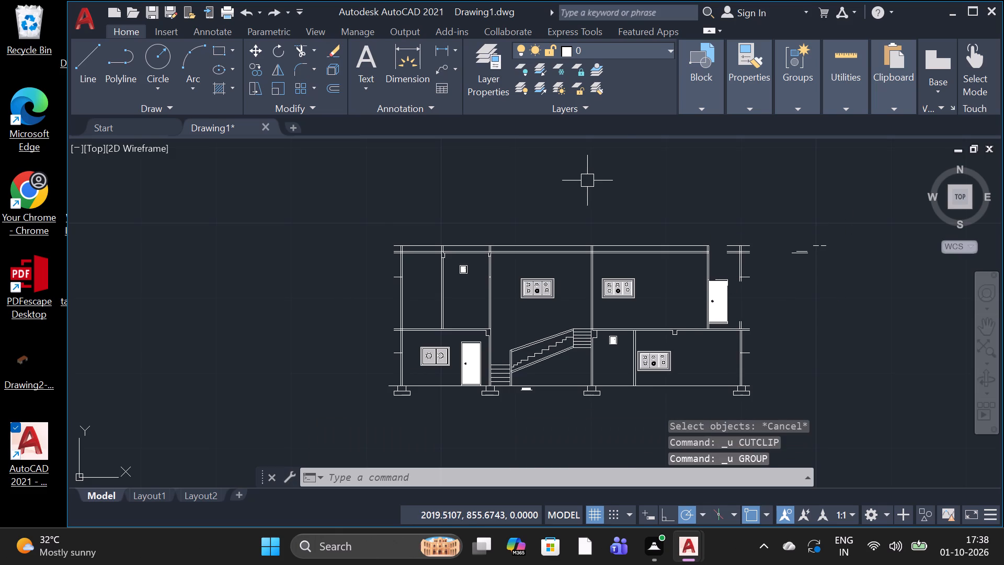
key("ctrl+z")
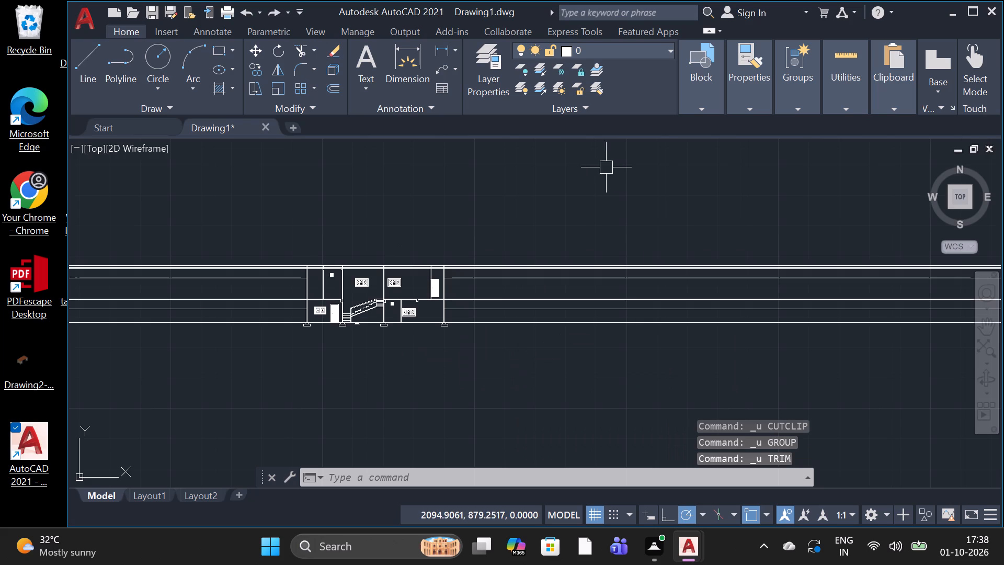
Trim all the roof, floor and ground lines that run on past the building's right outer wall.
left_click_drag(527, 236, 531, 251)
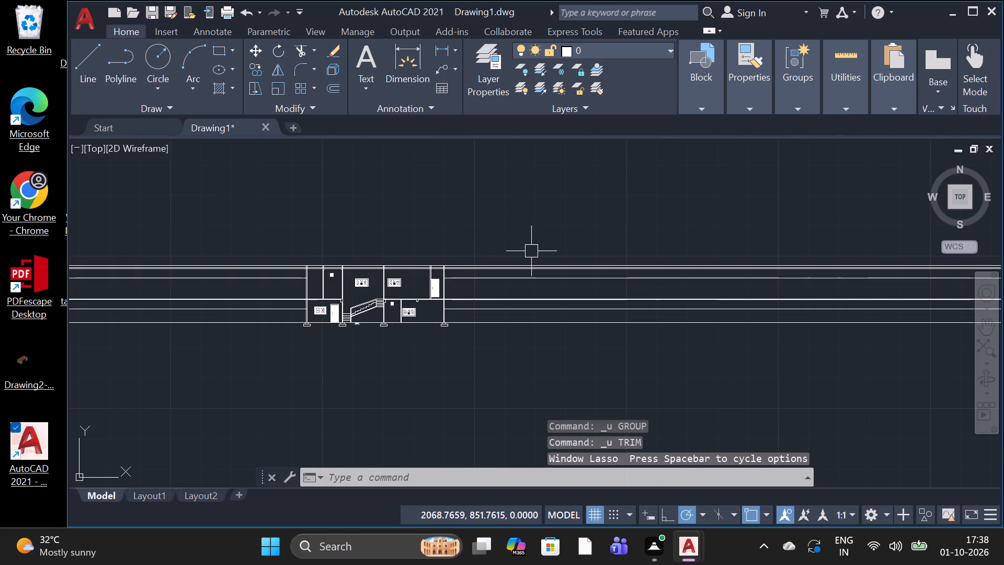
type("TR")
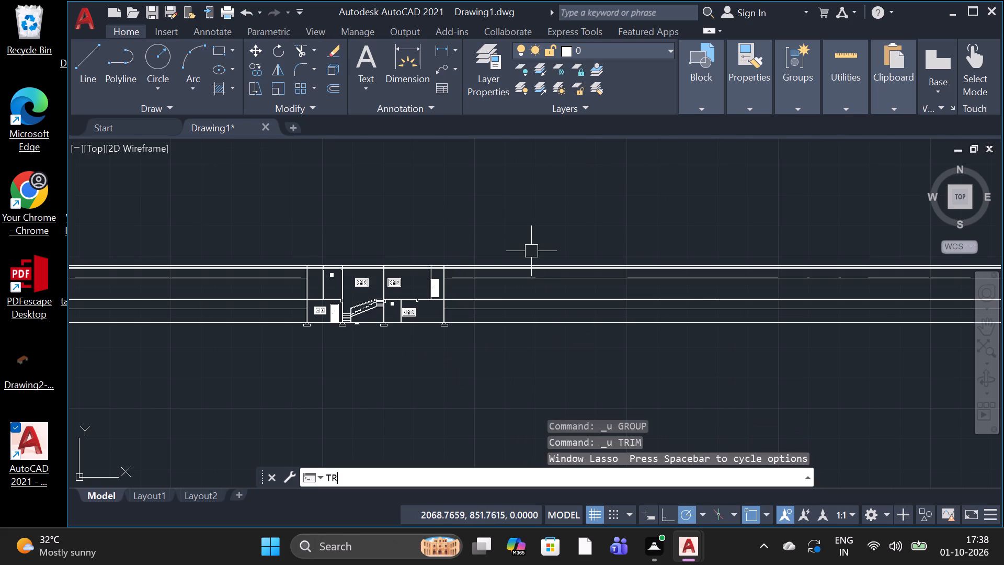
key("space")
key("space")
left_click_drag(531, 251, 507, 332)
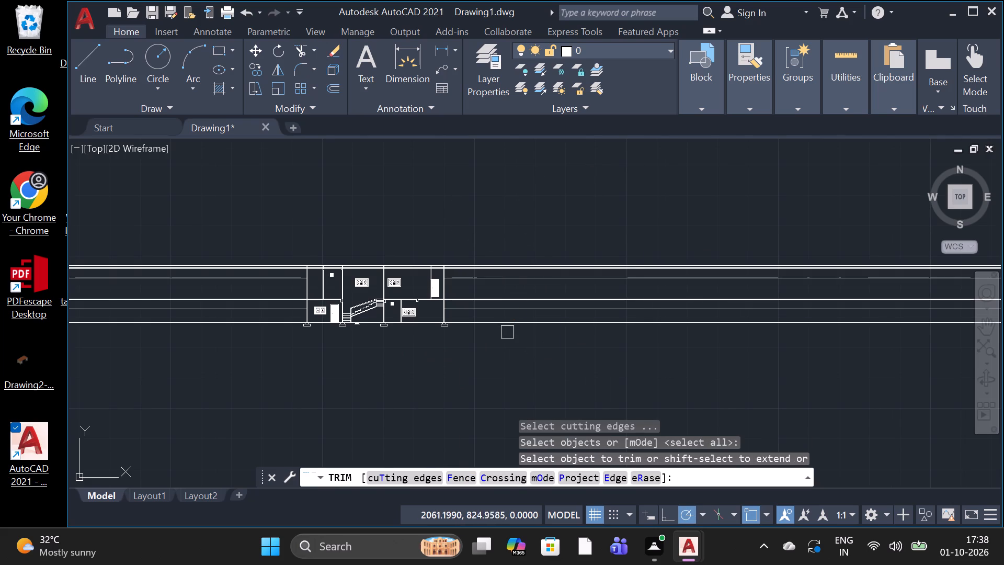
left_click_drag(507, 332, 507, 330)
left_click(535, 229)
left_click_drag(502, 304, 492, 321)
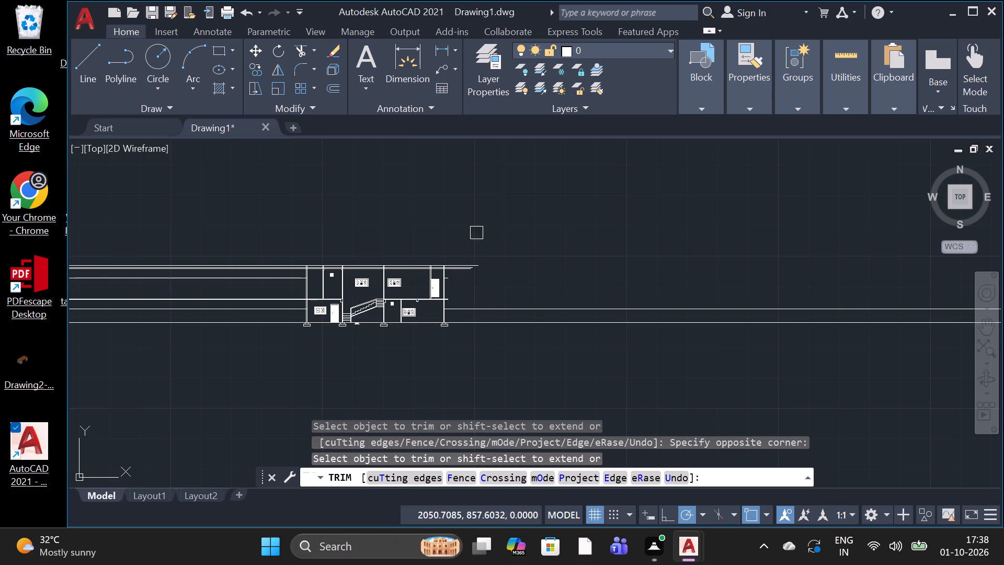
left_click_drag(476, 233, 455, 326)
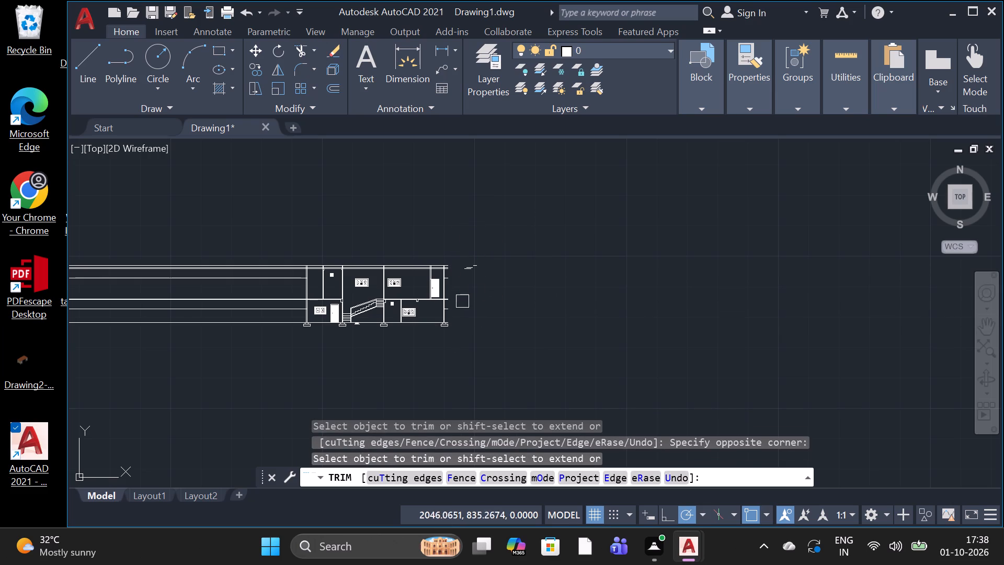
Trim the topmost roof line and both roof slab lines flush with the right outer wall's outer face.
scroll(464, 281, "up", 3)
scroll(384, 186, "up", 1)
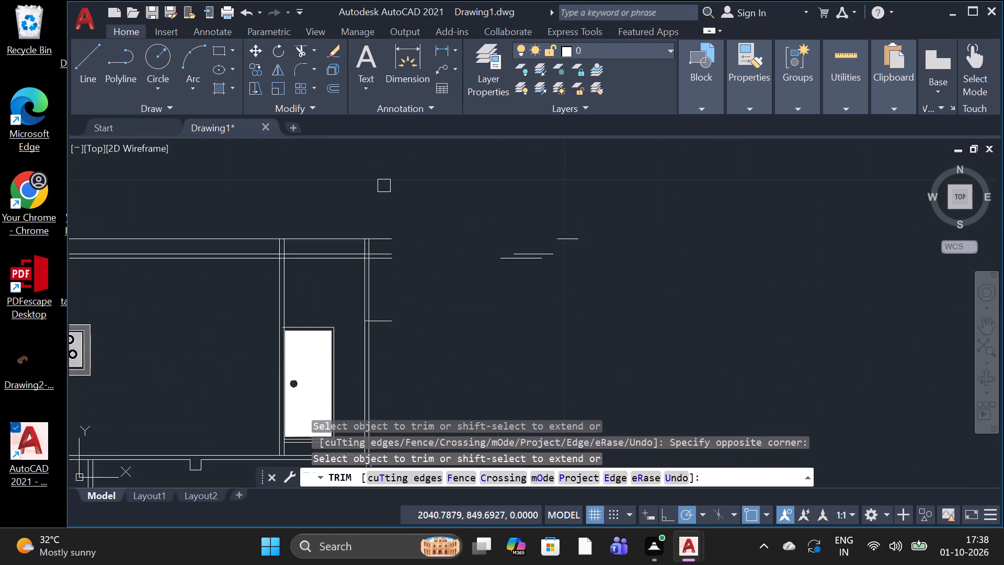
scroll(384, 186, "up", 2)
left_click_drag(379, 251, 365, 375)
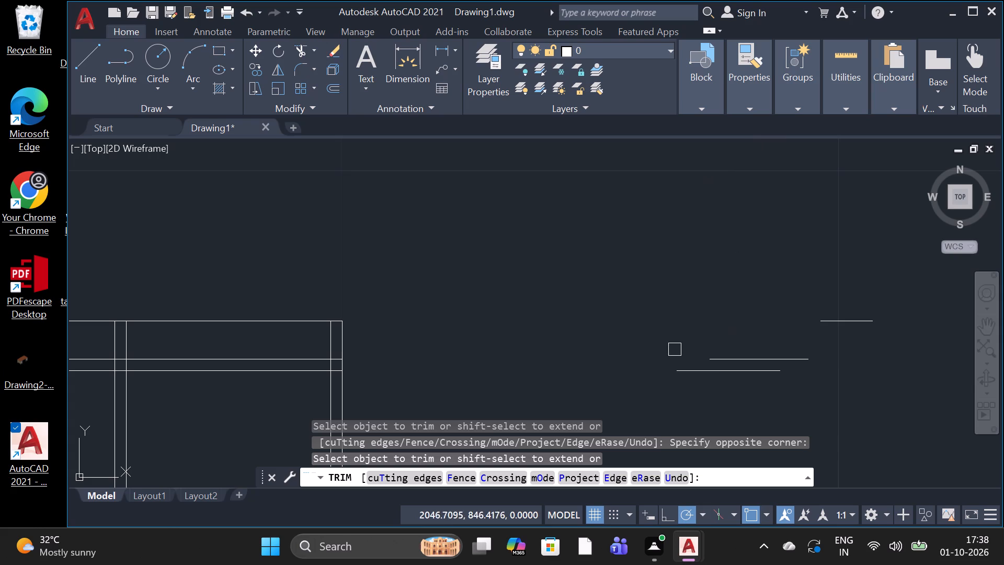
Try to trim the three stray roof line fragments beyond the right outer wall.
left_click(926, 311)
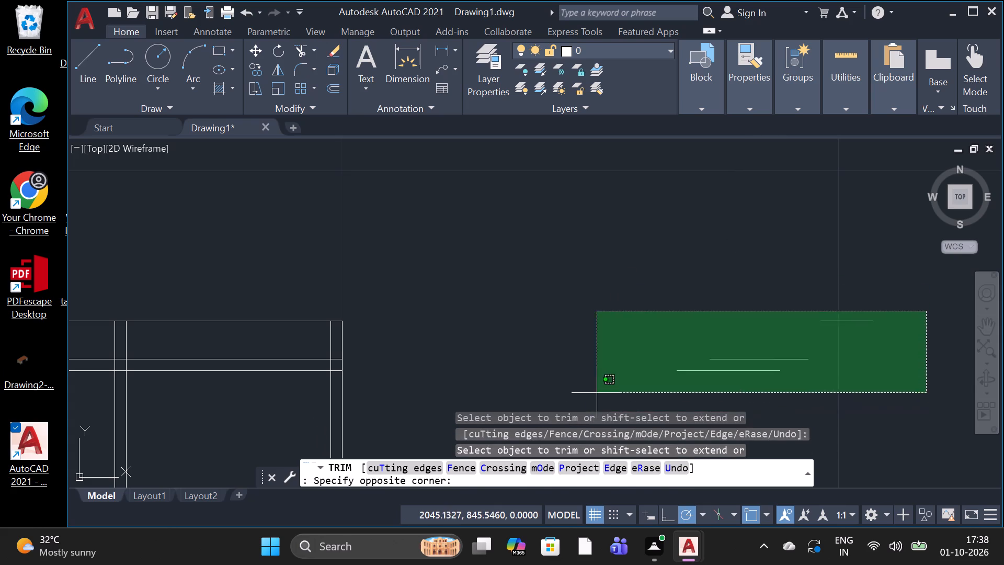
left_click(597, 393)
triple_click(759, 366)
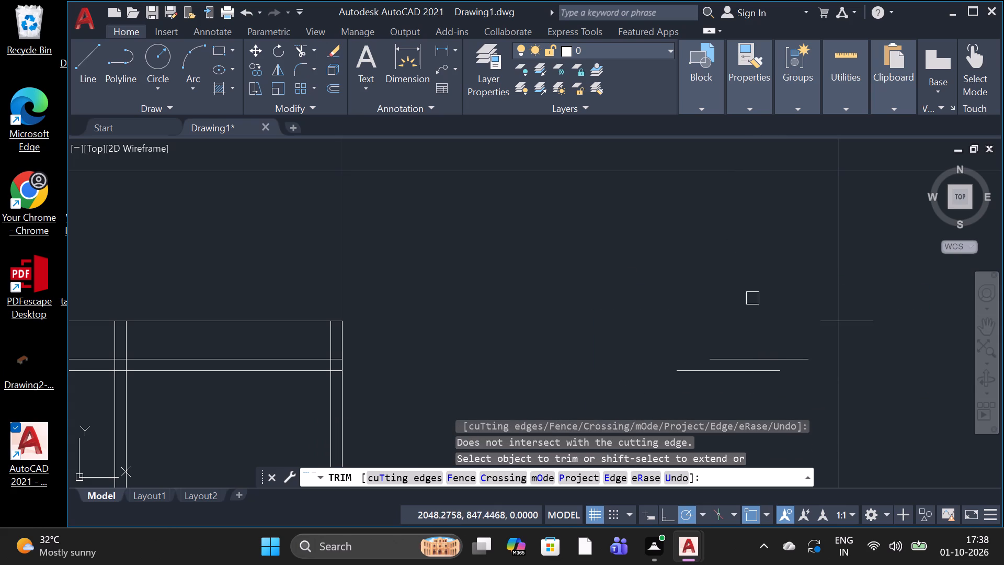
Trim the short horizontal stub sticking out of the right outer wall on the upper storey.
scroll(752, 298, "down", 3)
scroll(665, 364, "up", 5)
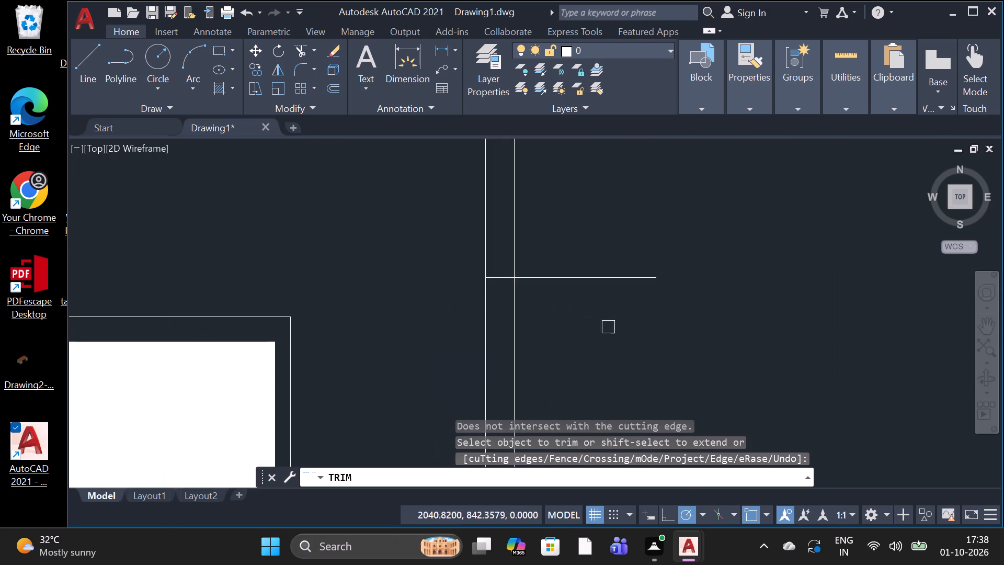
left_click(605, 279)
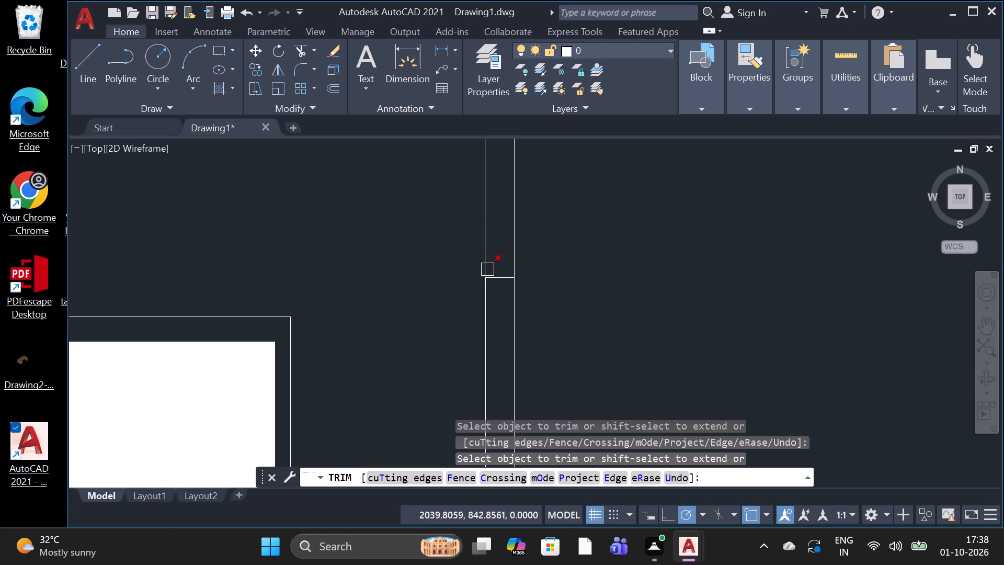
left_click(501, 282)
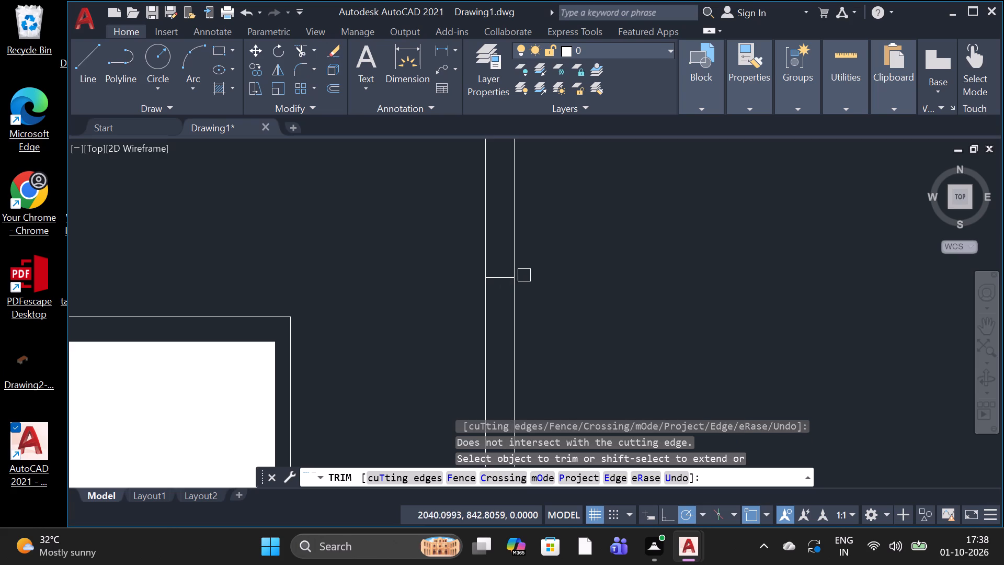
Trim the intermediate floor slab's upper and lower lines where they meet the outer faces of the right outer wall.
scroll(526, 273, "down", 4)
scroll(572, 267, "down", 1)
scroll(556, 370, "up", 4)
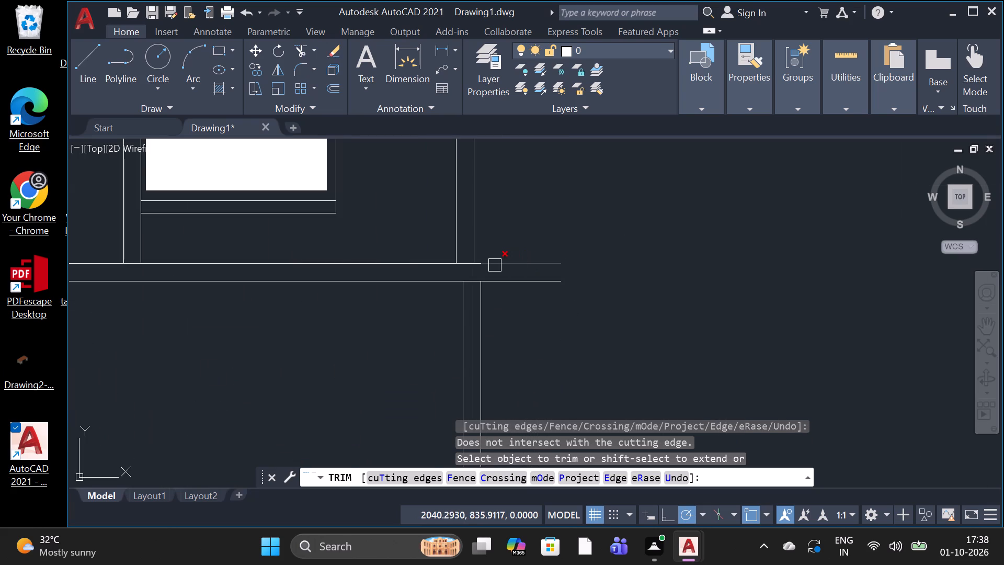
scroll(484, 264, "up", 3)
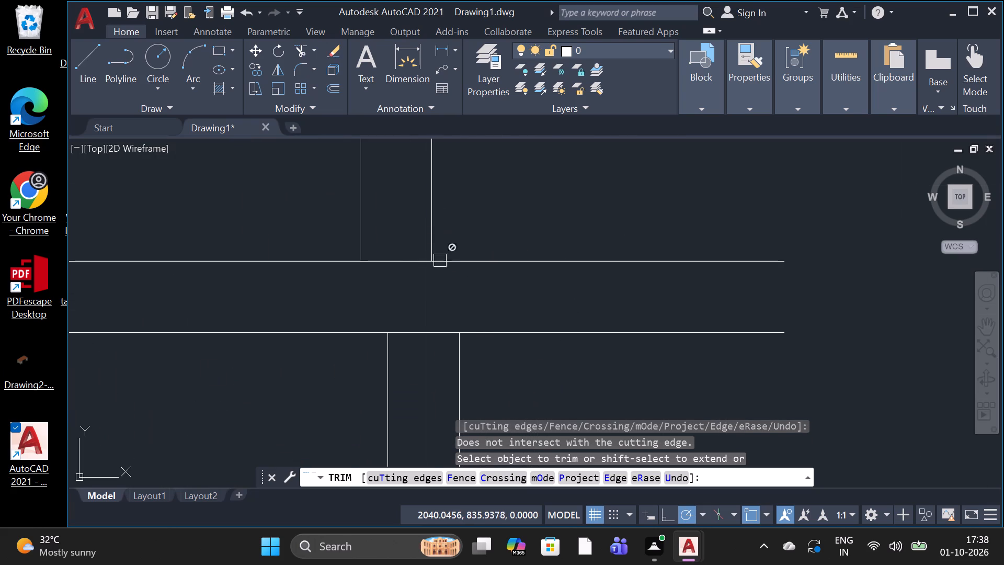
left_click(440, 263)
left_click_drag(502, 266, 504, 286)
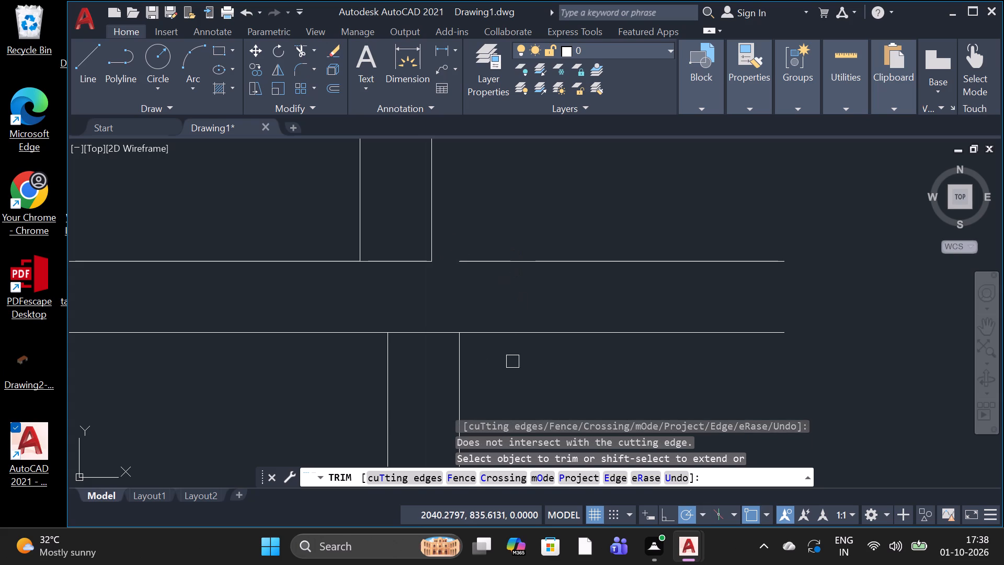
left_click(512, 361)
left_click(505, 323)
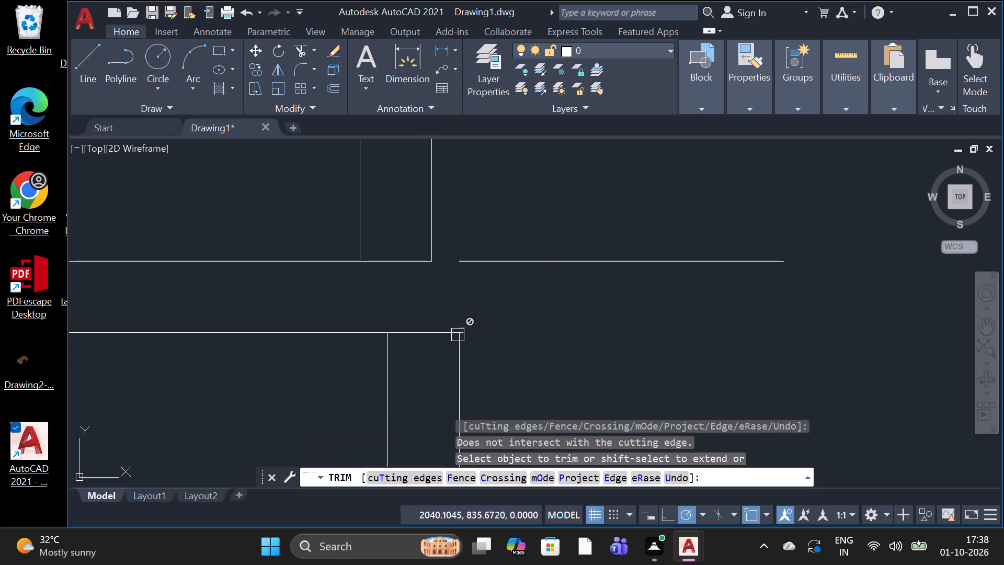
scroll(460, 326, "up", 4)
left_click(454, 381)
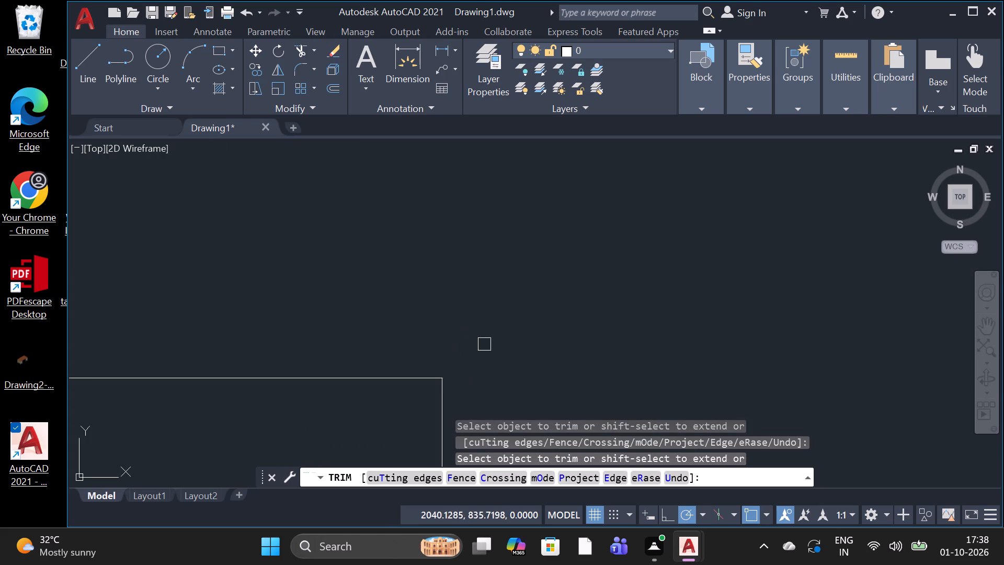
Trim the end of the ground line that sticks out past the footing of the right outer wall.
scroll(487, 336, "down", 7)
scroll(547, 330, "down", 4)
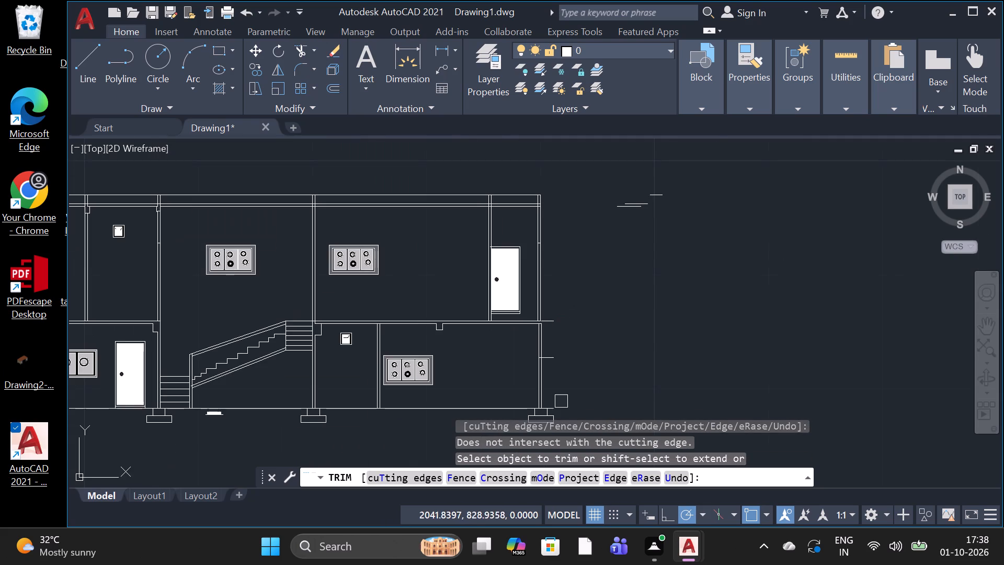
scroll(560, 404, "up", 2)
scroll(563, 377, "down", 2)
scroll(555, 392, "up", 4)
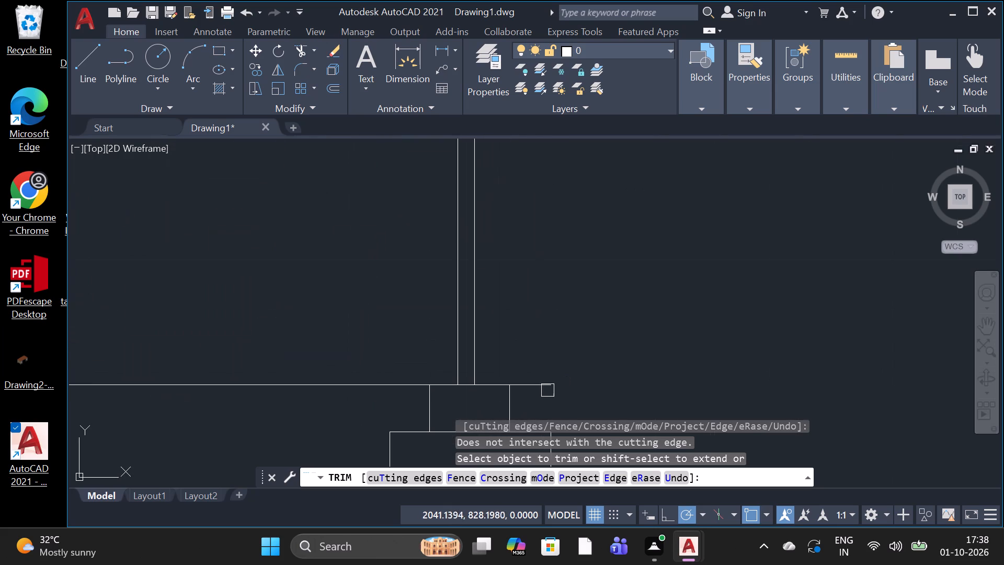
left_click(547, 390)
left_click(542, 387)
scroll(550, 381, "down", 3)
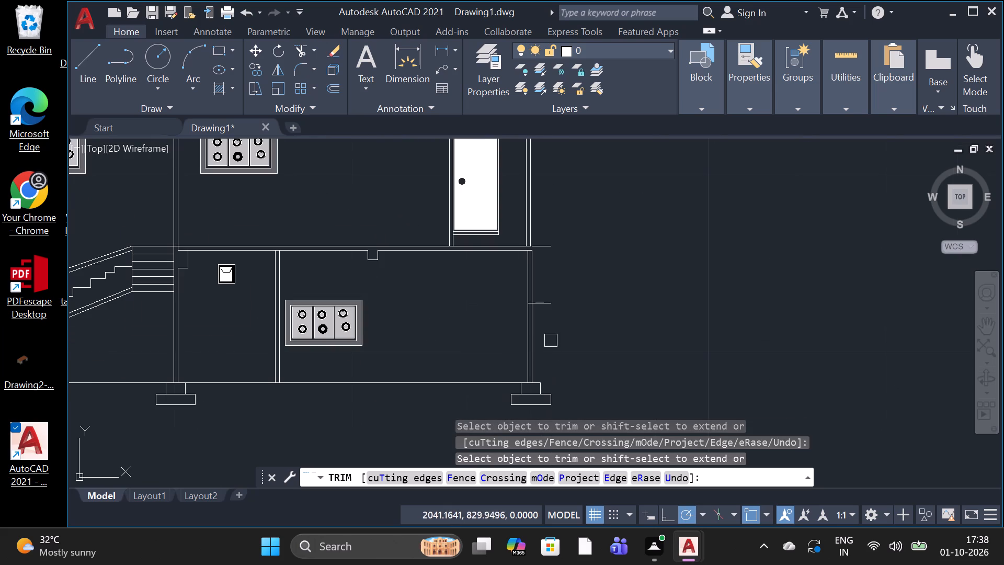
Trim the short horizontal stub sticking out of the right outer wall on the lower storey.
scroll(546, 298, "up", 4)
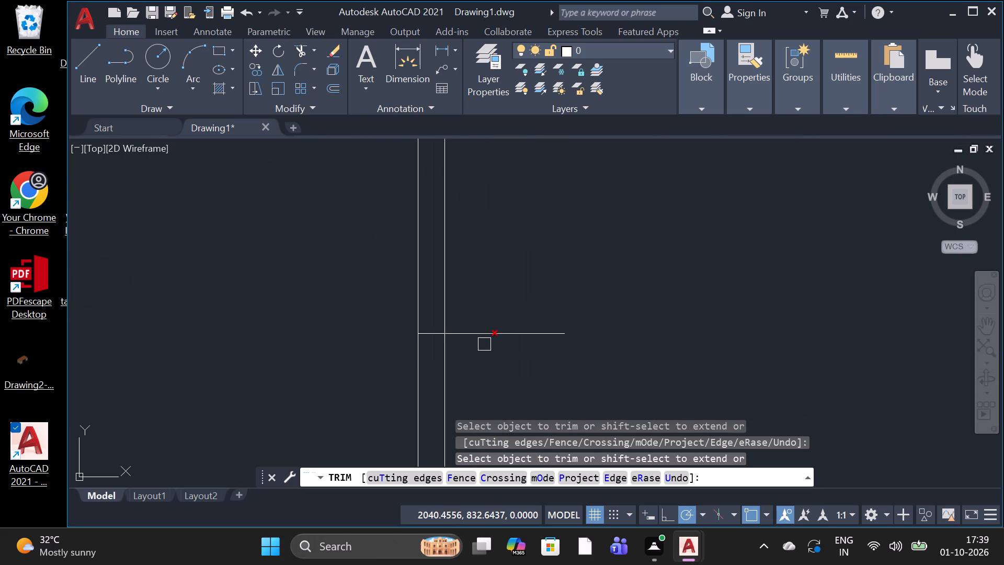
scroll(473, 337, "up", 2)
left_click(476, 310)
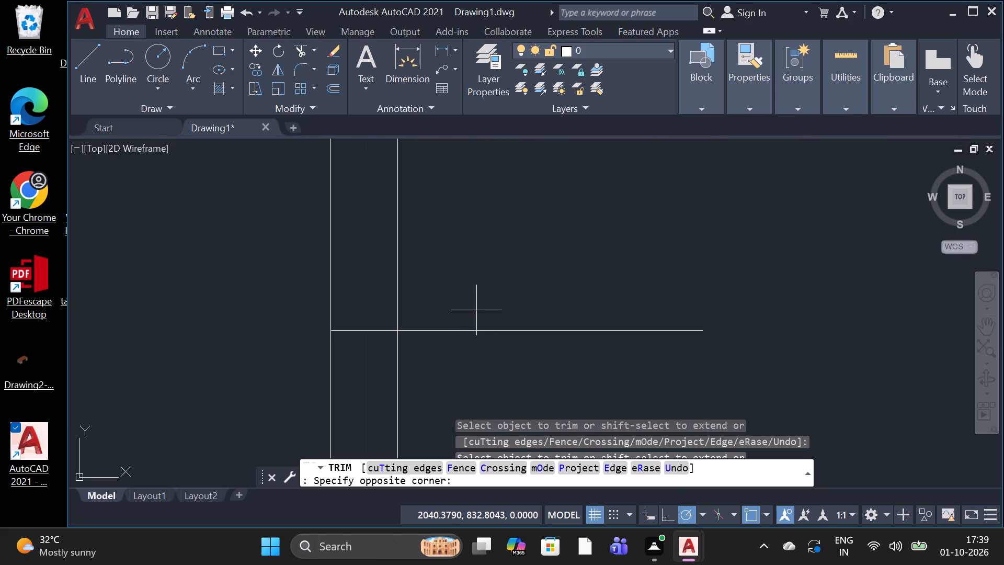
left_click(478, 329)
left_click_drag(477, 322, 482, 327)
left_click(482, 327)
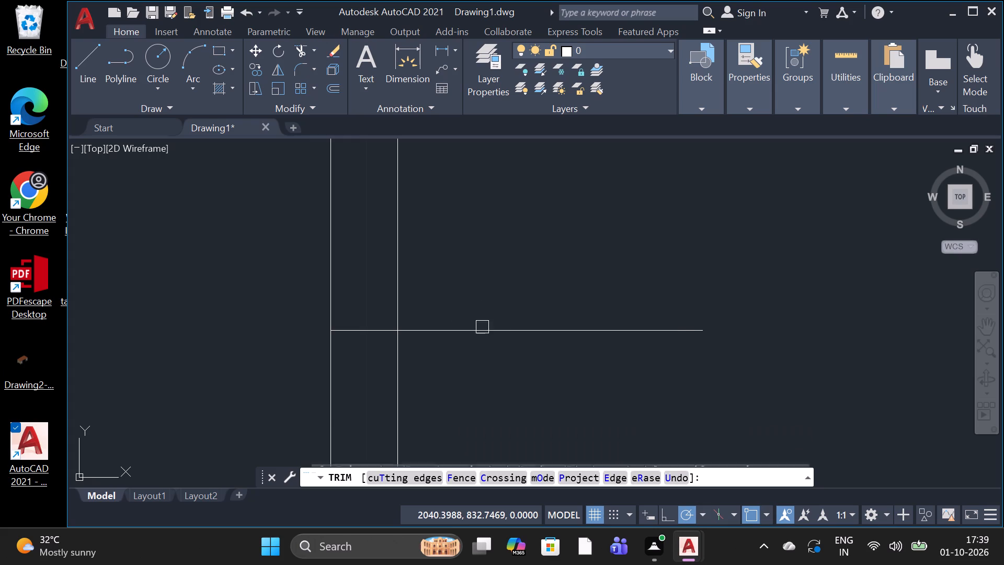
left_click(483, 330)
Erase the detached floor line fragment just outside the right outer wall at the intermediate slab level.
scroll(484, 327, "down", 6)
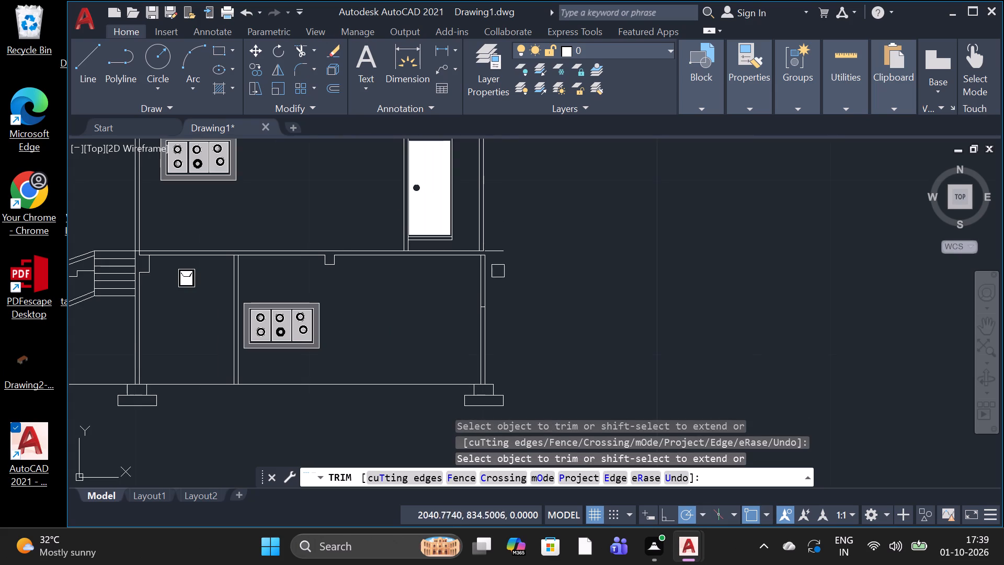
scroll(499, 254, "up", 3)
double_click(472, 243)
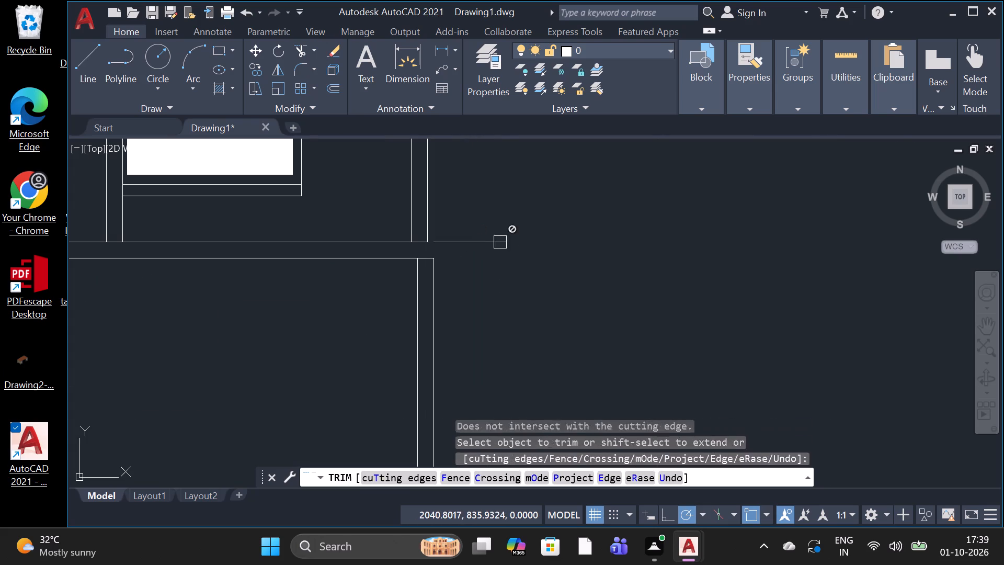
left_click(562, 256)
left_click(467, 240)
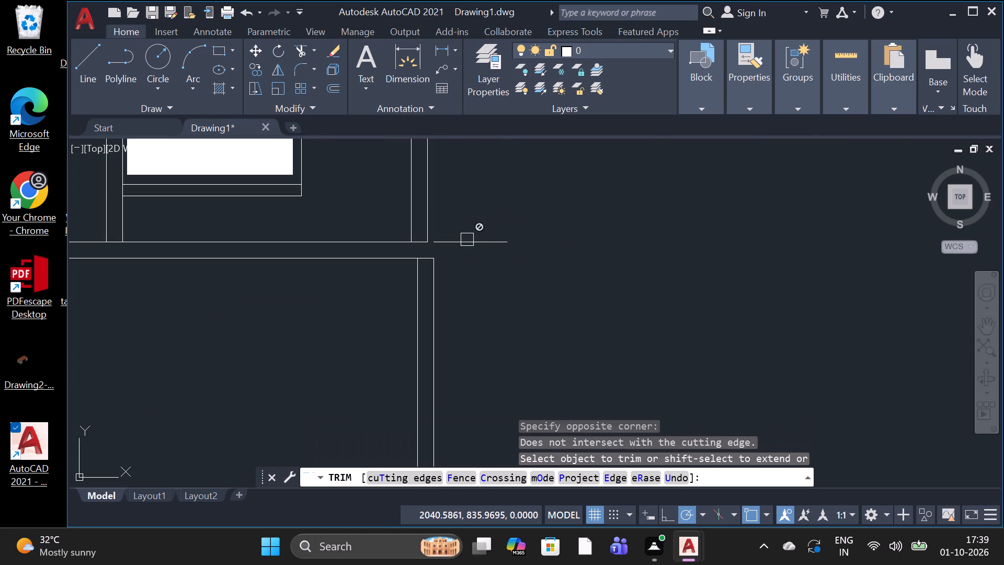
key("Escape")
left_click_drag(466, 240, 462, 260)
key("Delete")
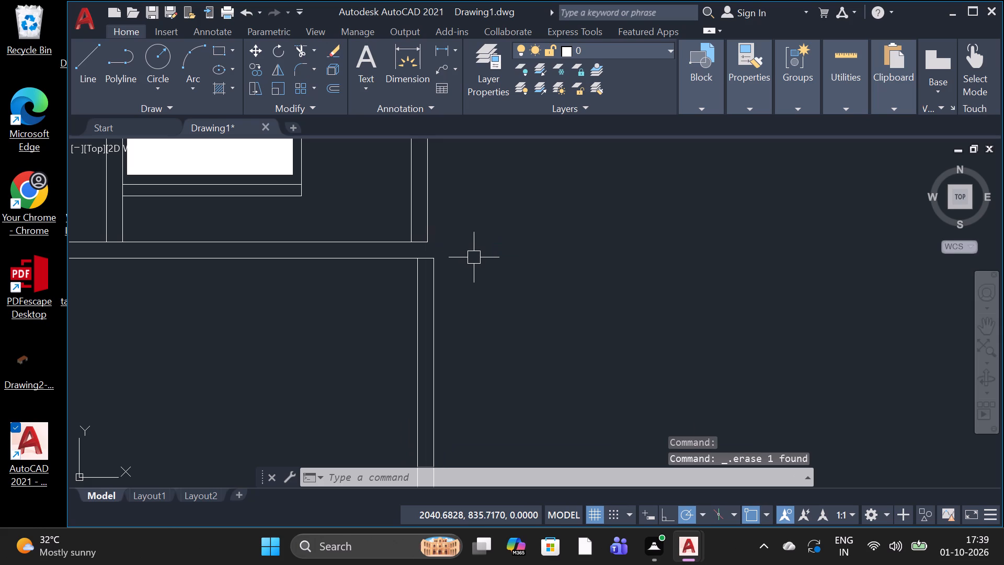
Erase the four stray roof-level line fragments floating beyond the right outer wall.
scroll(474, 257, "down", 7)
left_click(572, 207)
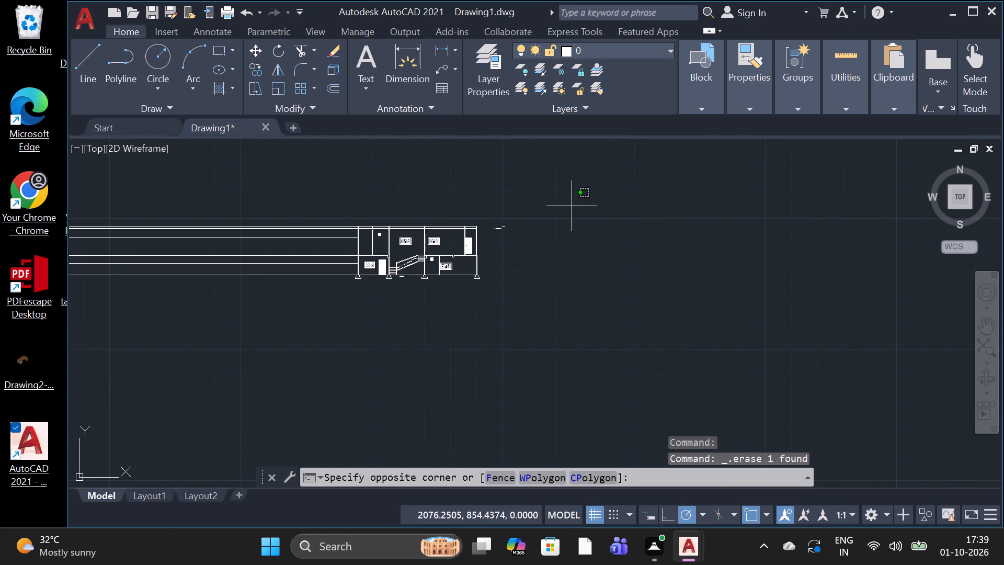
left_click(471, 231)
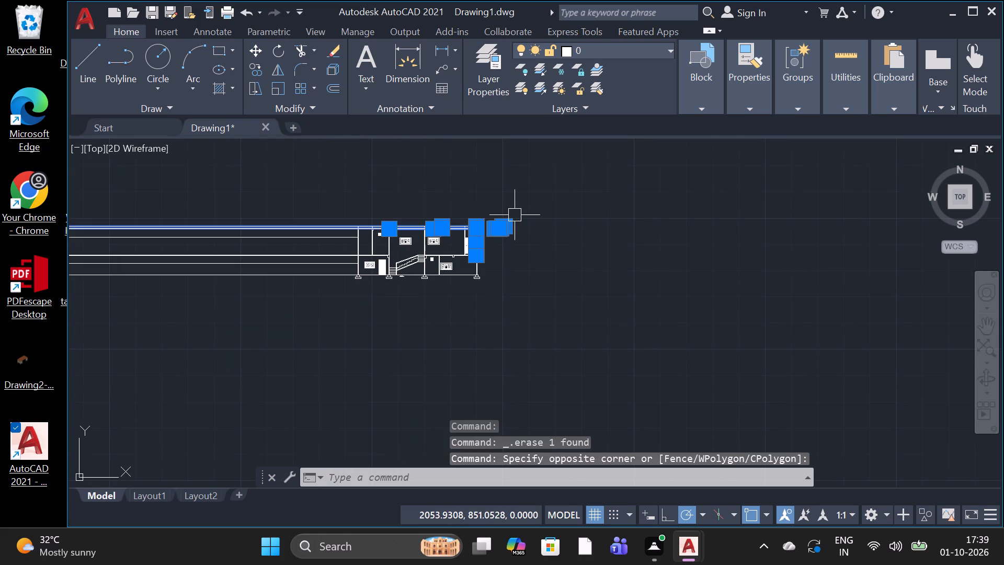
key("Escape")
left_click(515, 215)
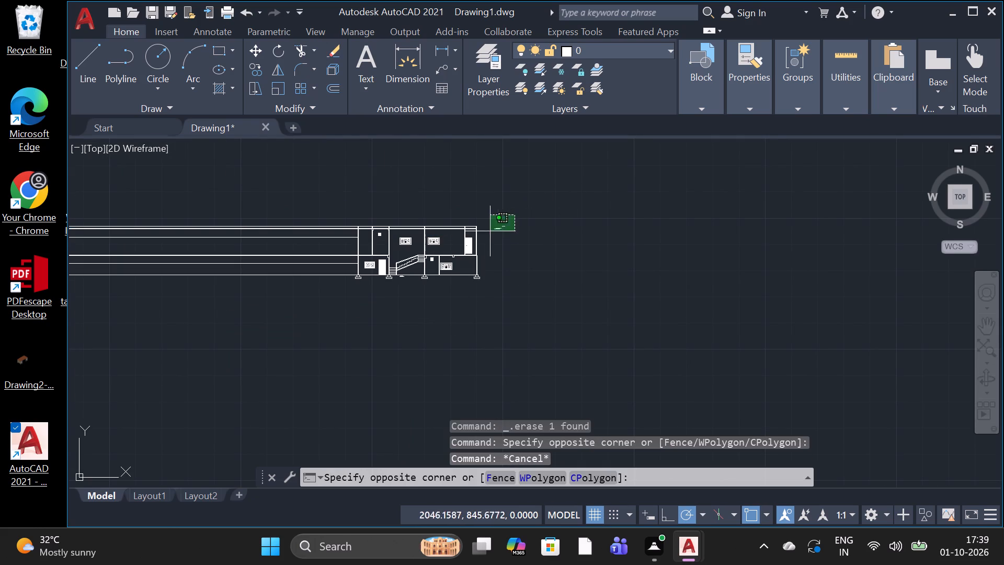
left_click(487, 236)
key("Delete")
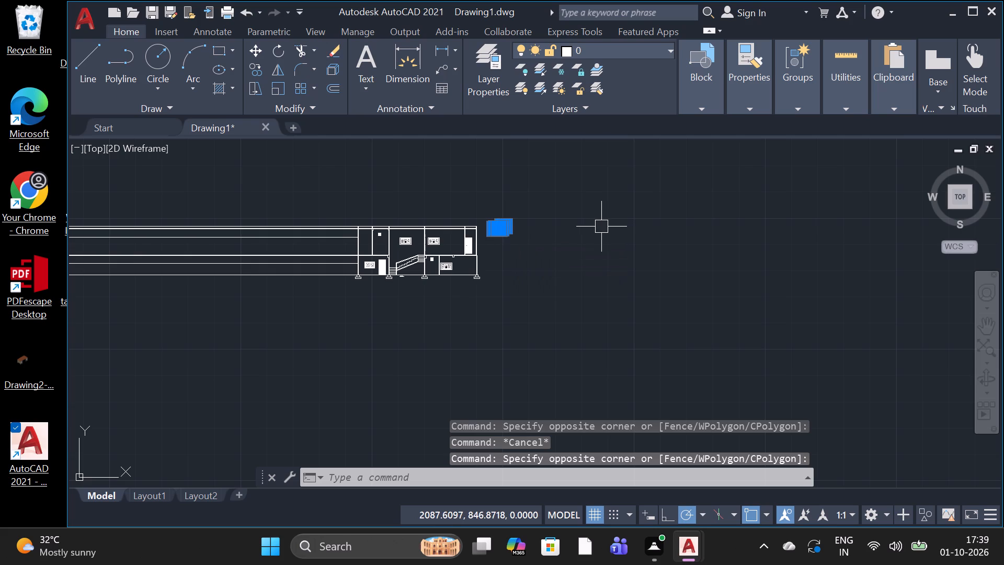
key("Delete")
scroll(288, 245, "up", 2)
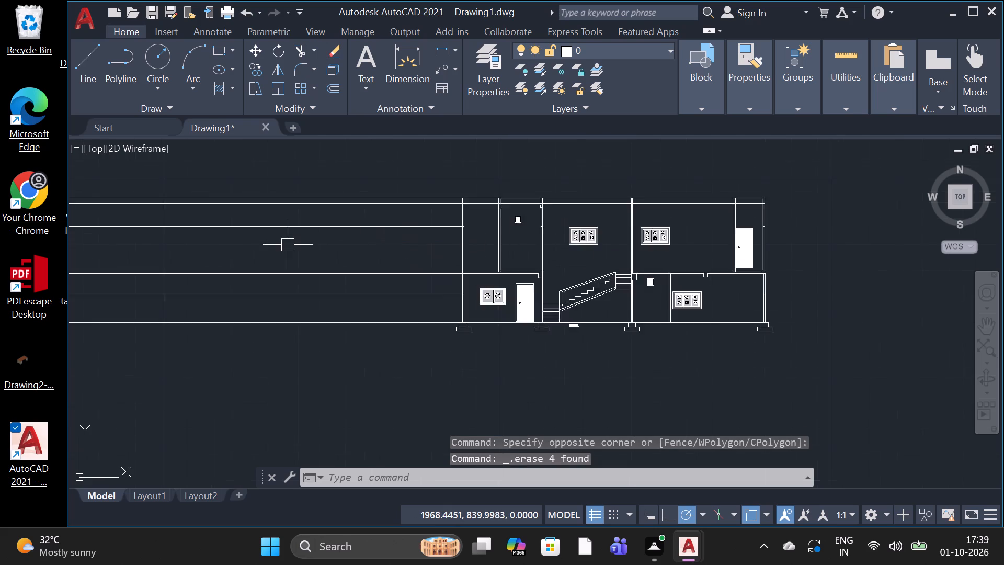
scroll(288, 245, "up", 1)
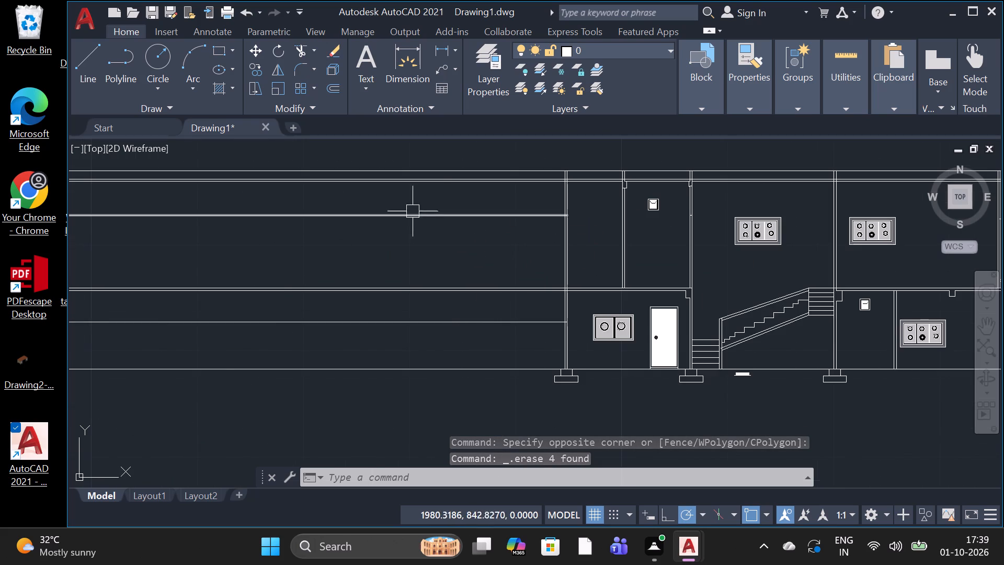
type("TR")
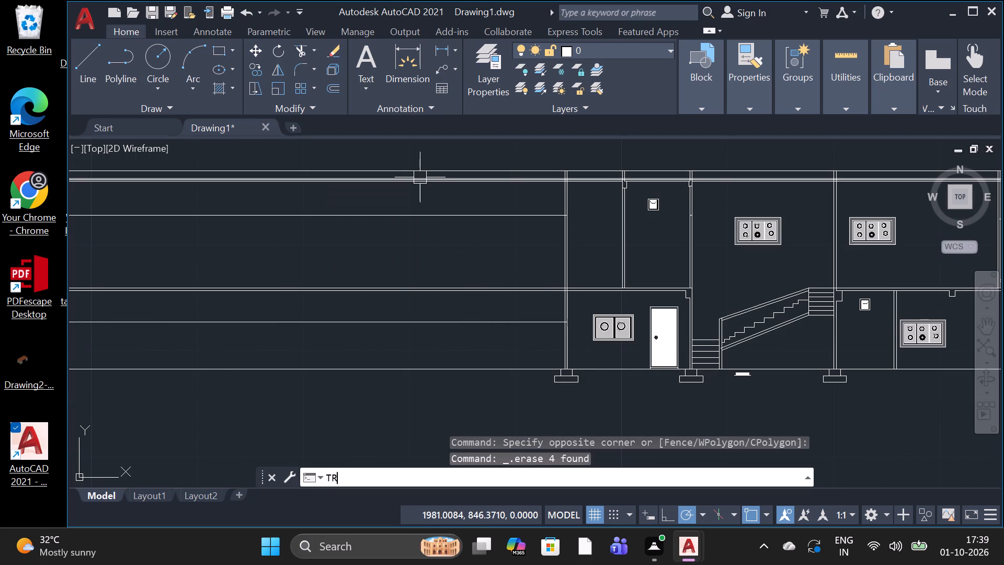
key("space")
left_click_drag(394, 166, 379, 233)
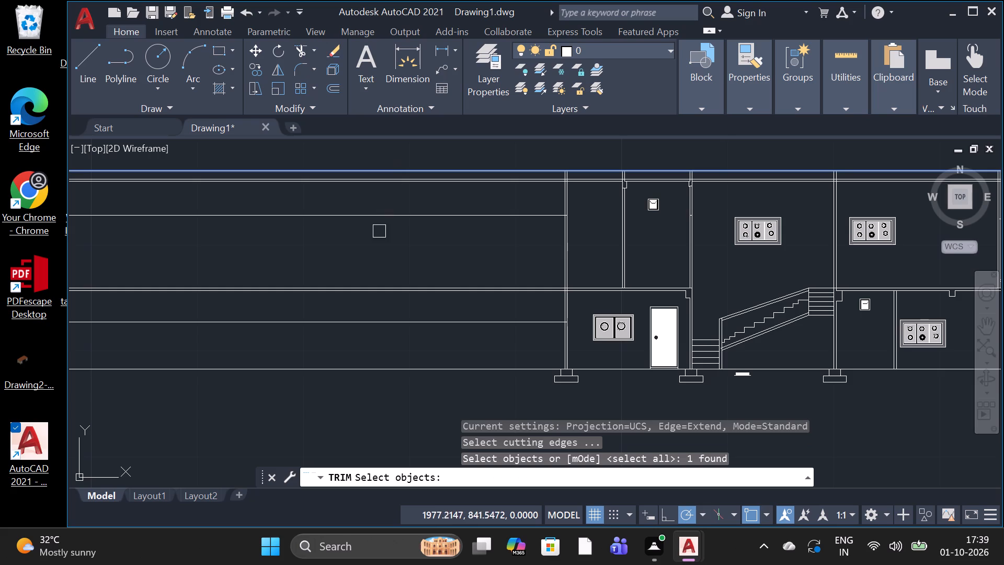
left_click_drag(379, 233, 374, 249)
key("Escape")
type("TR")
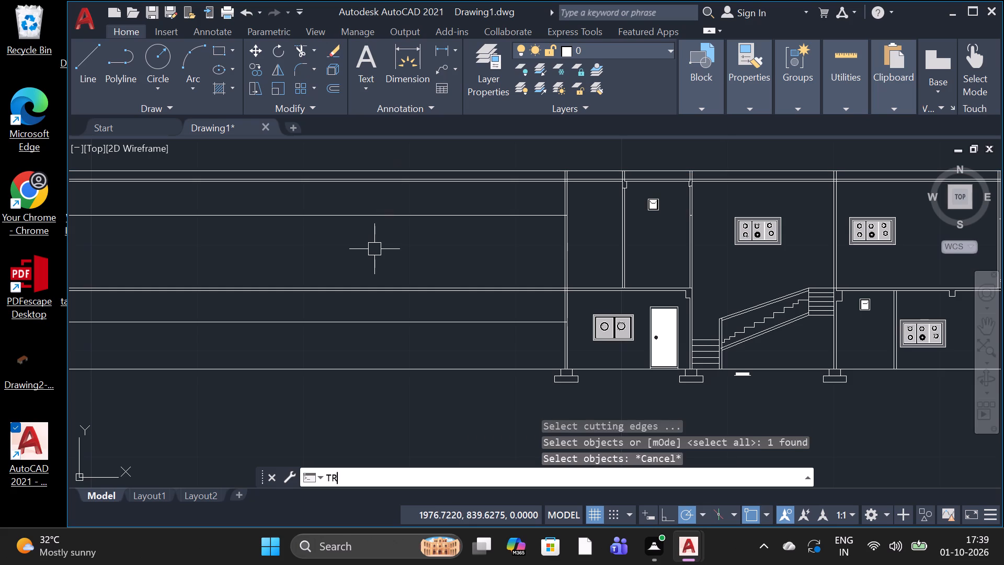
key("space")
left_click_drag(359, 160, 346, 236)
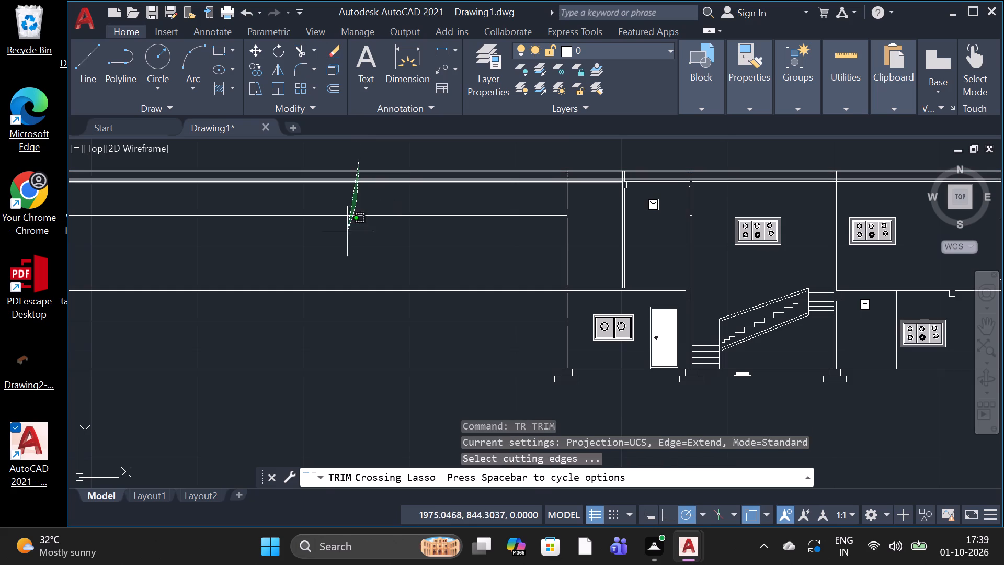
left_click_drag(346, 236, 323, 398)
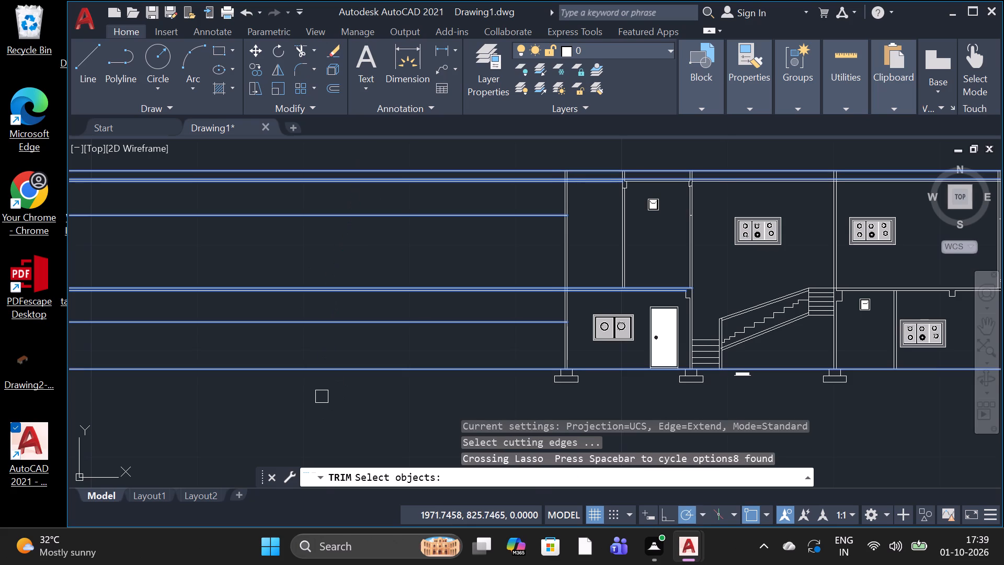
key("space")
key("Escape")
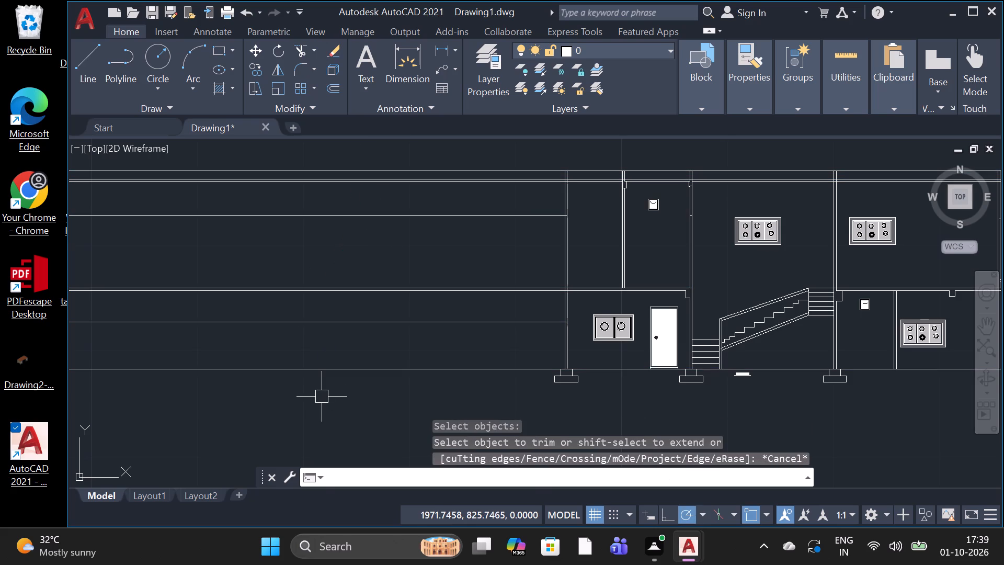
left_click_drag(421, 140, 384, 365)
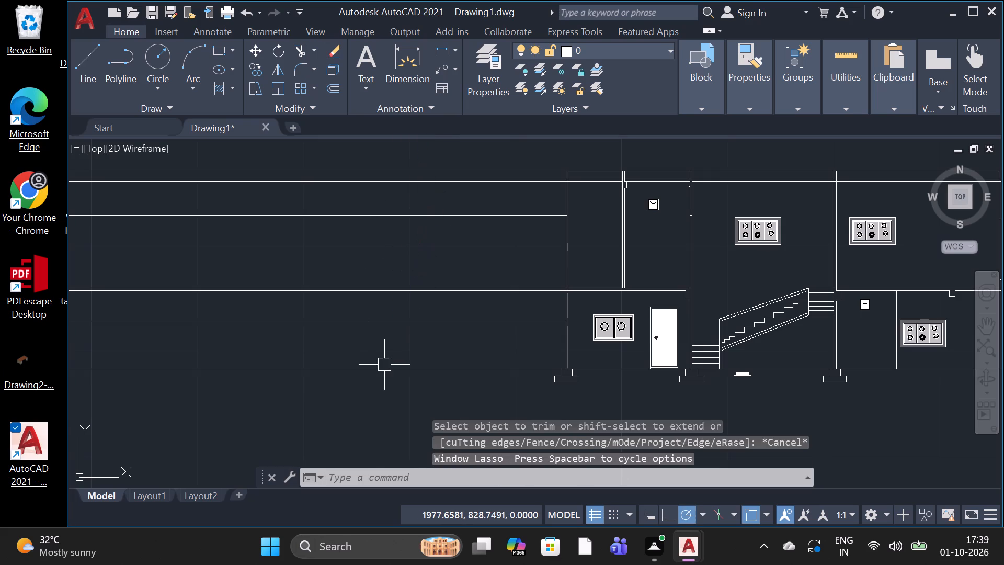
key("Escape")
Trim the long overhangs of the intermediate floor slab lines and the ground line beyond the left outer wall, using all objects as cutting edges.
type("TR")
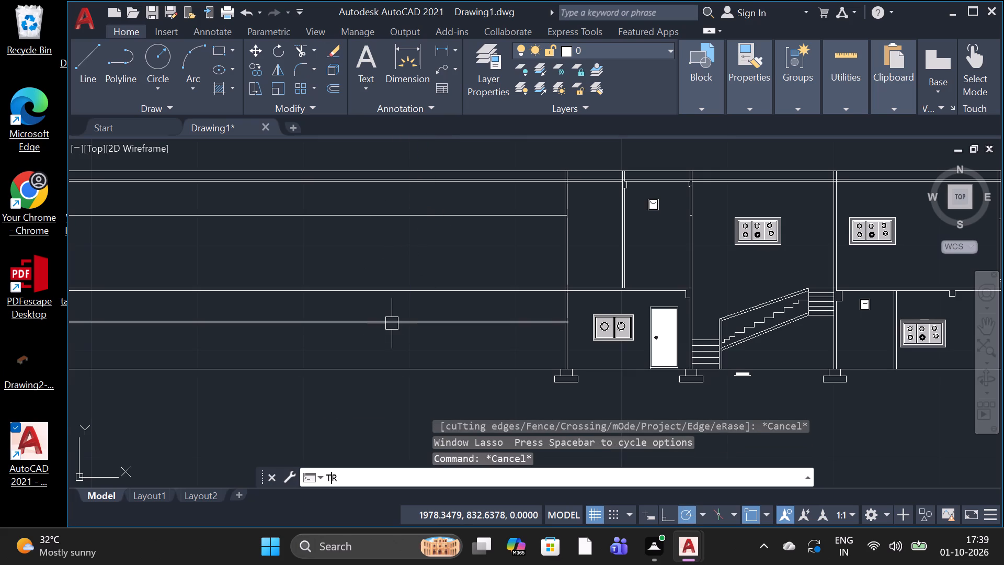
key("space")
key("space")
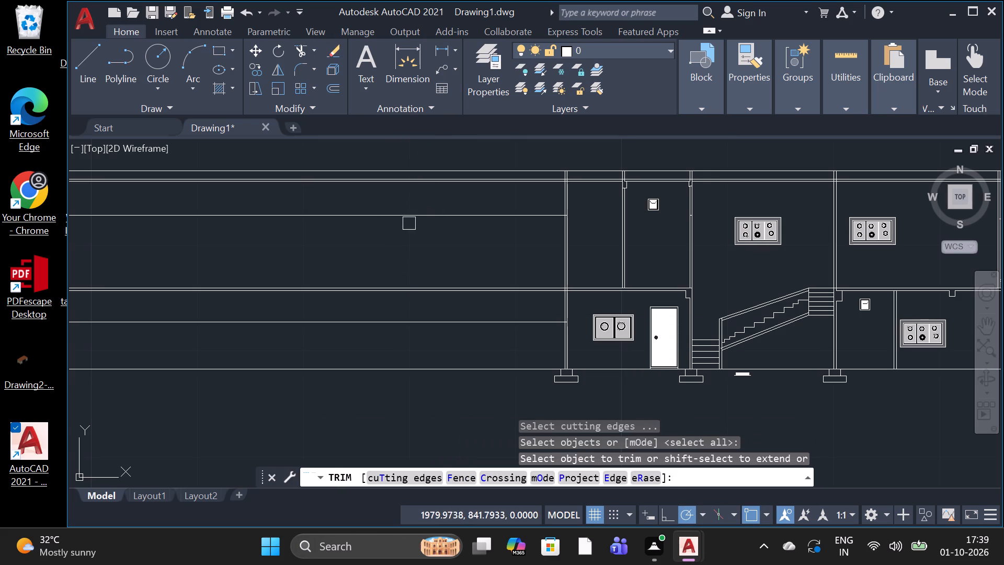
left_click_drag(382, 133, 366, 280)
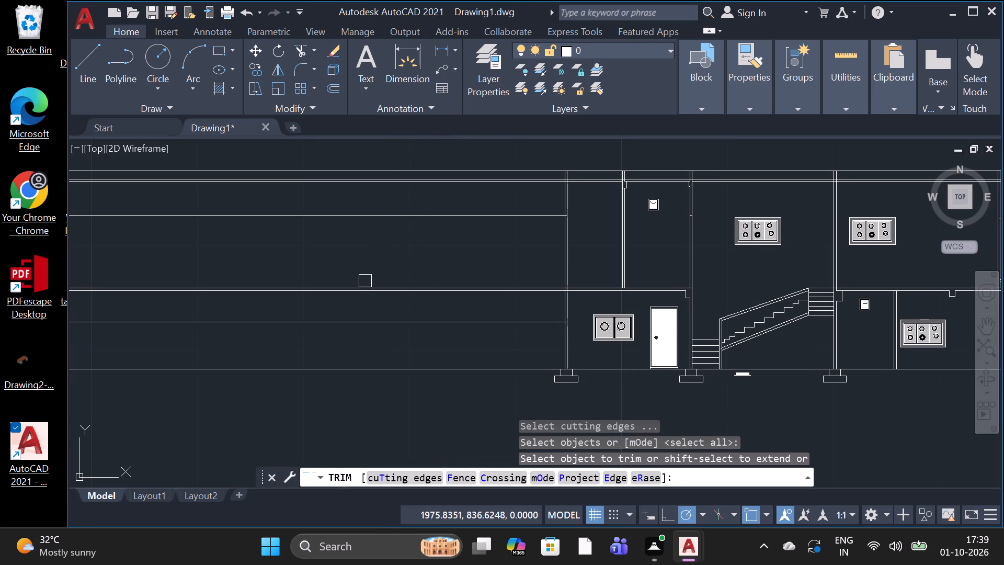
left_click(364, 282)
left_click_drag(363, 293, 366, 302)
left_click(367, 307)
left_click(360, 319)
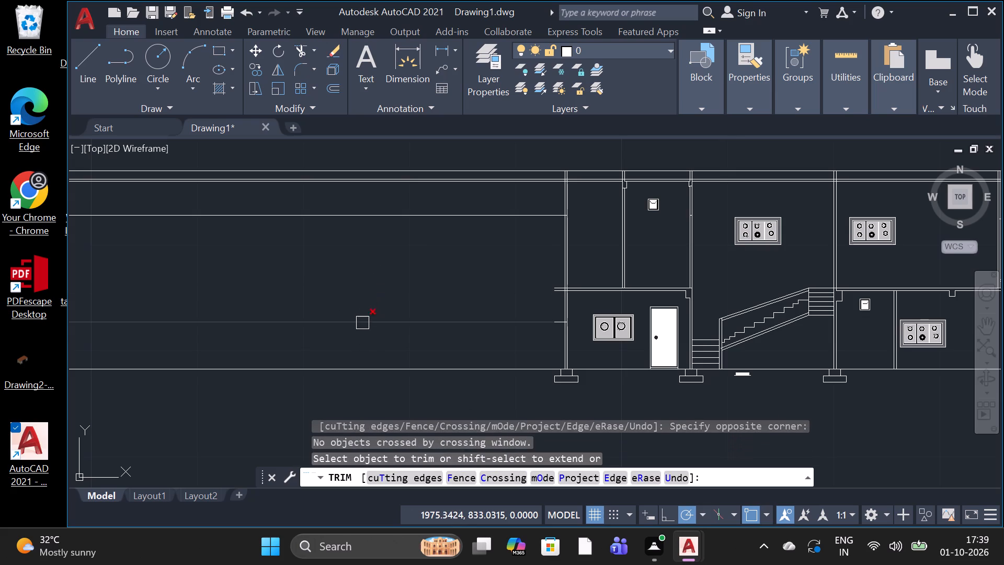
left_click(355, 370)
left_click(351, 330)
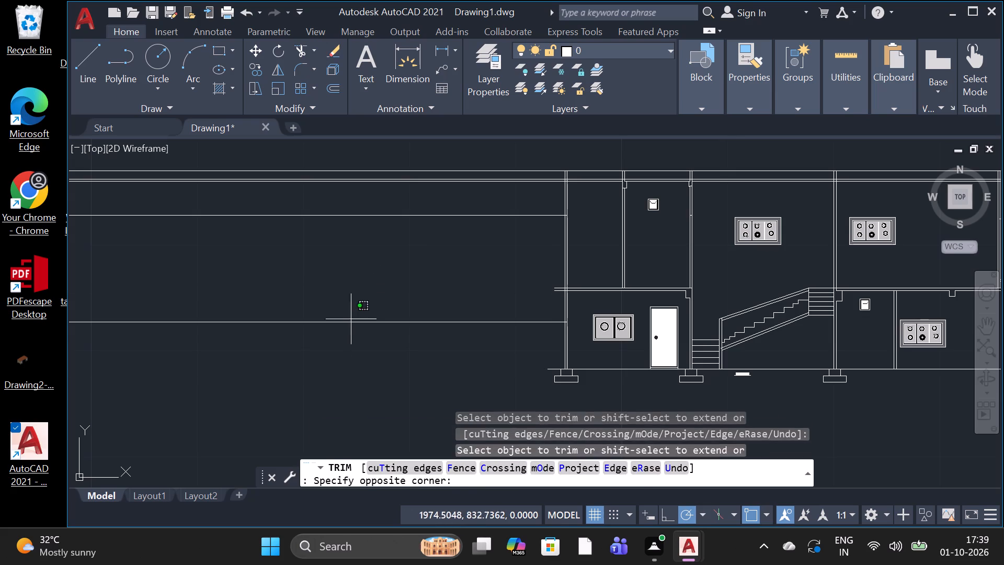
left_click(351, 318)
Trim the long overhangs of the upper-storey line, the top roof line, the upper roof slab line and the lower-storey line beyond the left outer wall.
left_click(364, 214)
left_click(387, 184)
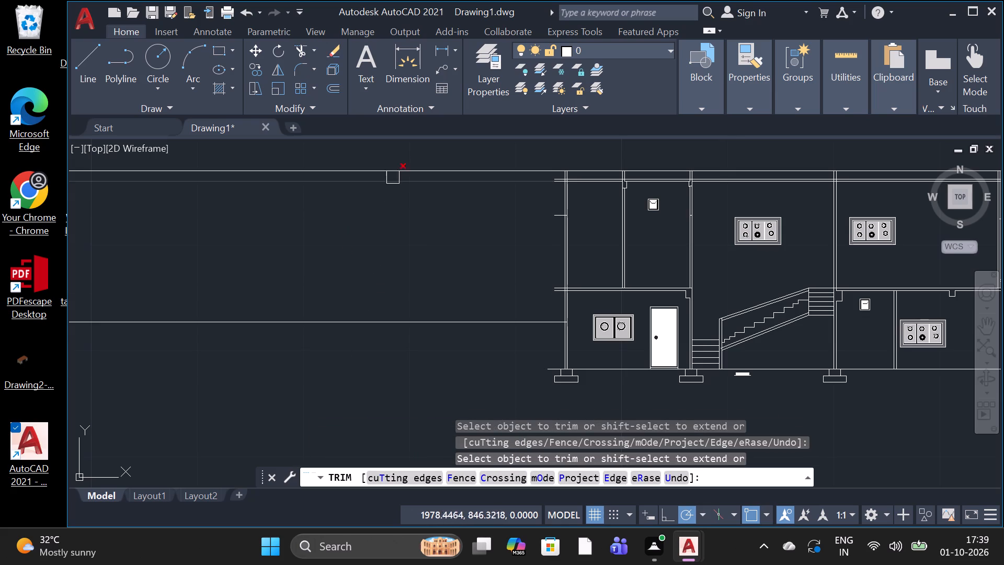
left_click(395, 172)
left_click(395, 174)
left_click(397, 180)
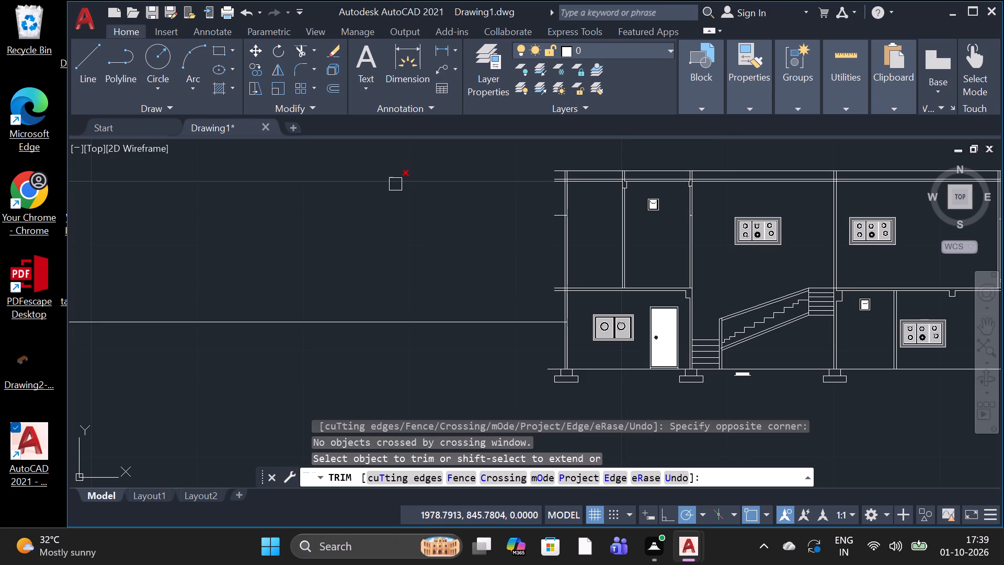
left_click(367, 325)
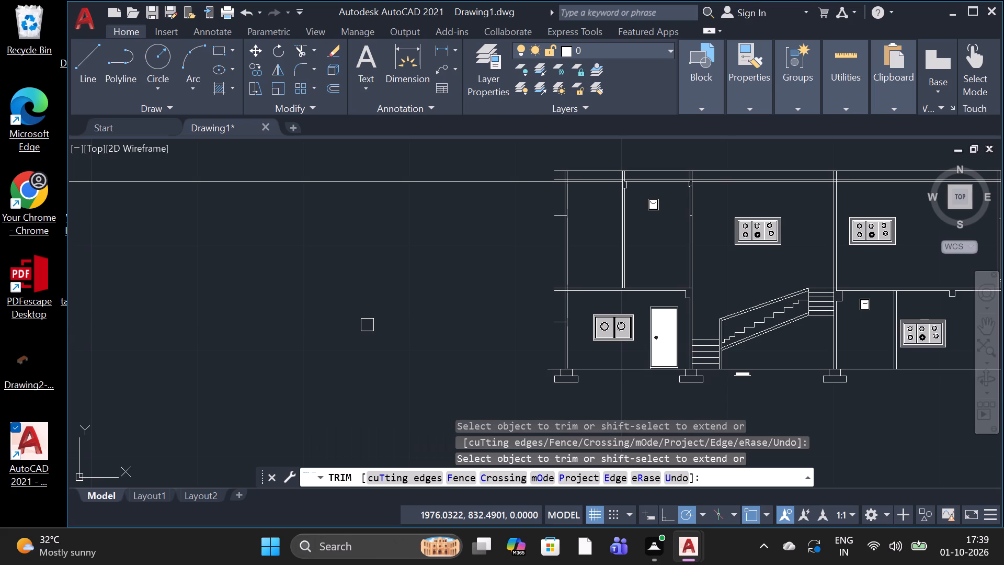
key("Escape")
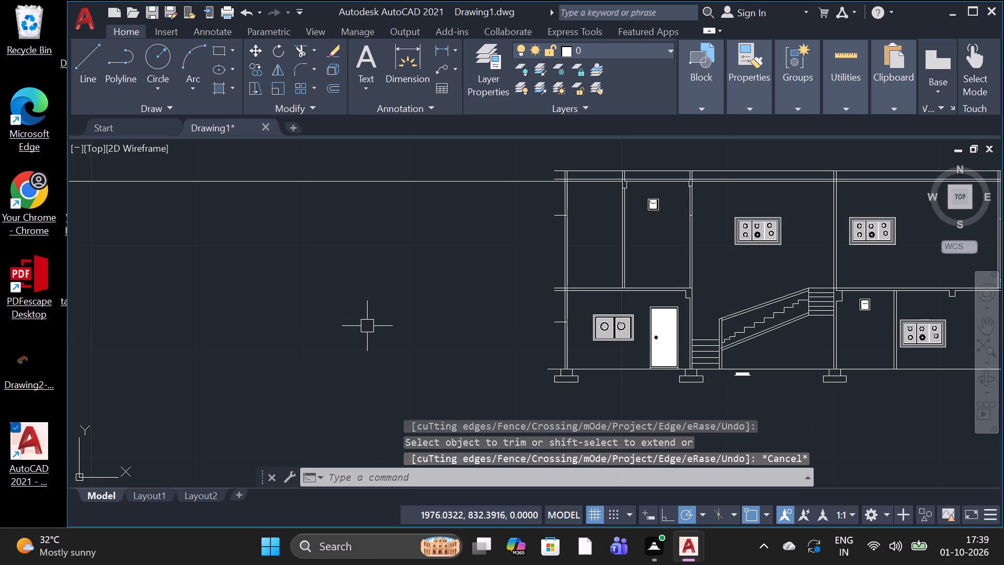
Erase the remaining long lower roof slab line that runs out past the left outer wall.
left_click(489, 185)
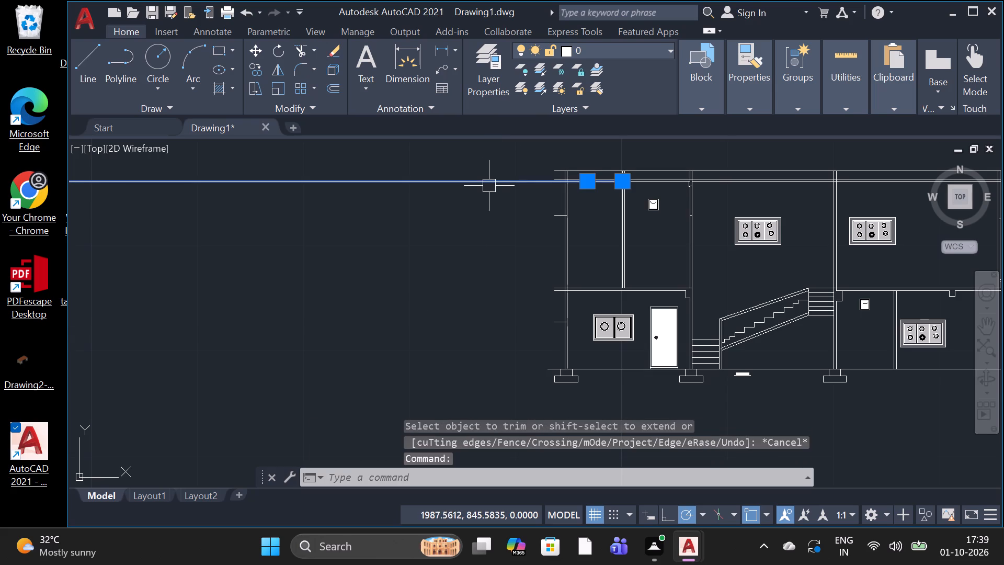
key("Delete")
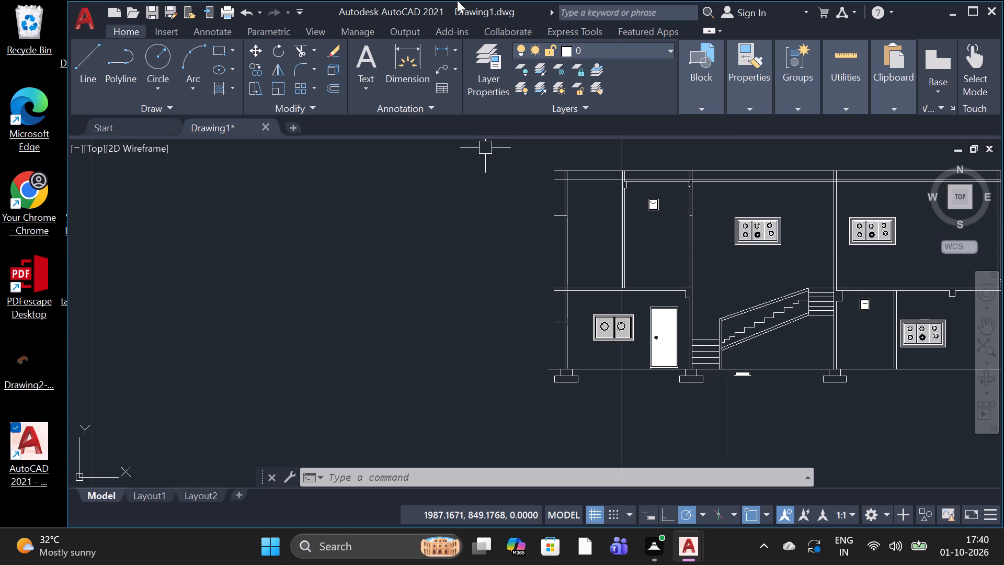
scroll(553, 380, "up", 1)
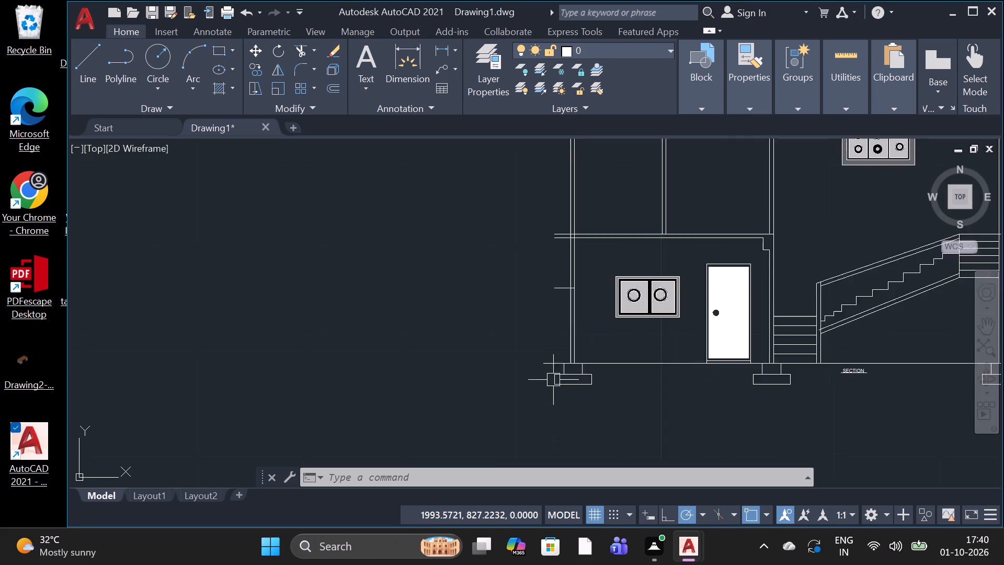
Extend the ground line outward beyond the left outer wall's footing with a short horizontal segment and an about 0.68 vertical drop.
scroll(554, 376, "up", 4)
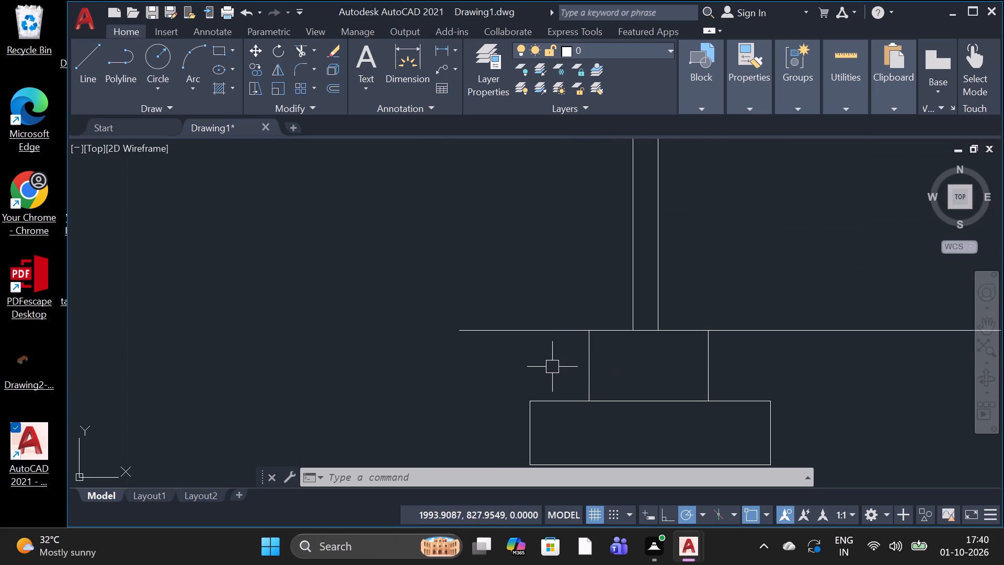
left_click(90, 76)
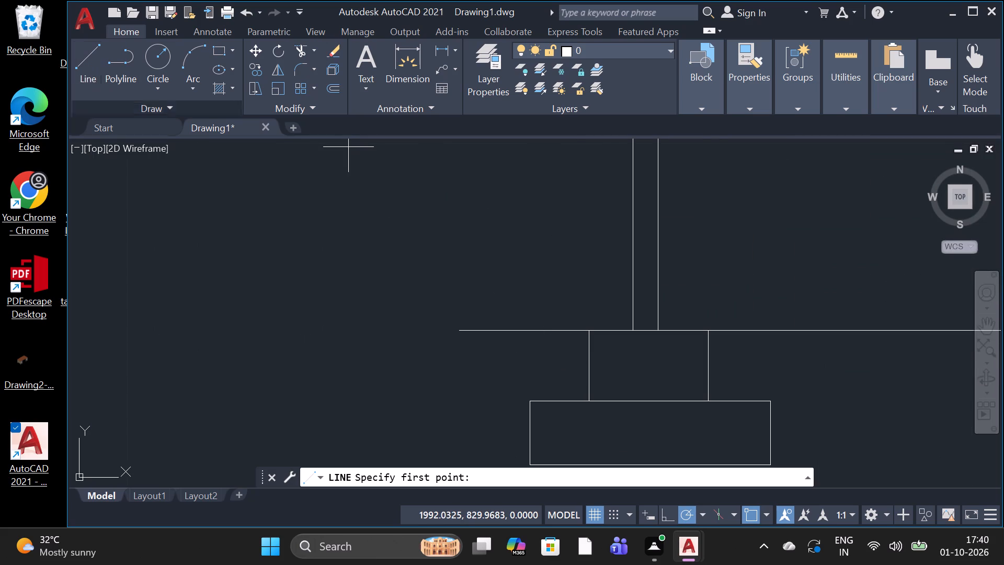
left_click(464, 338)
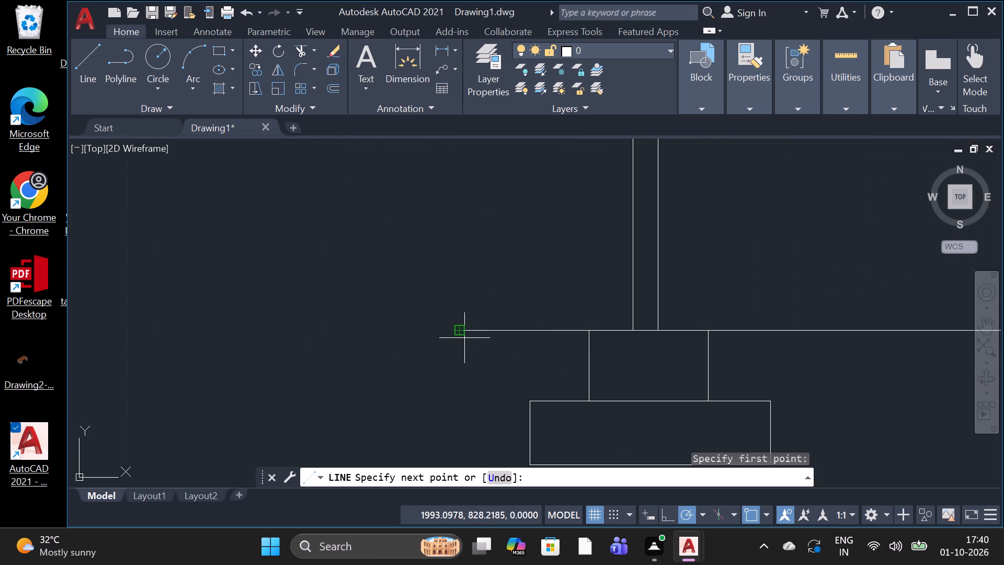
left_click(413, 335)
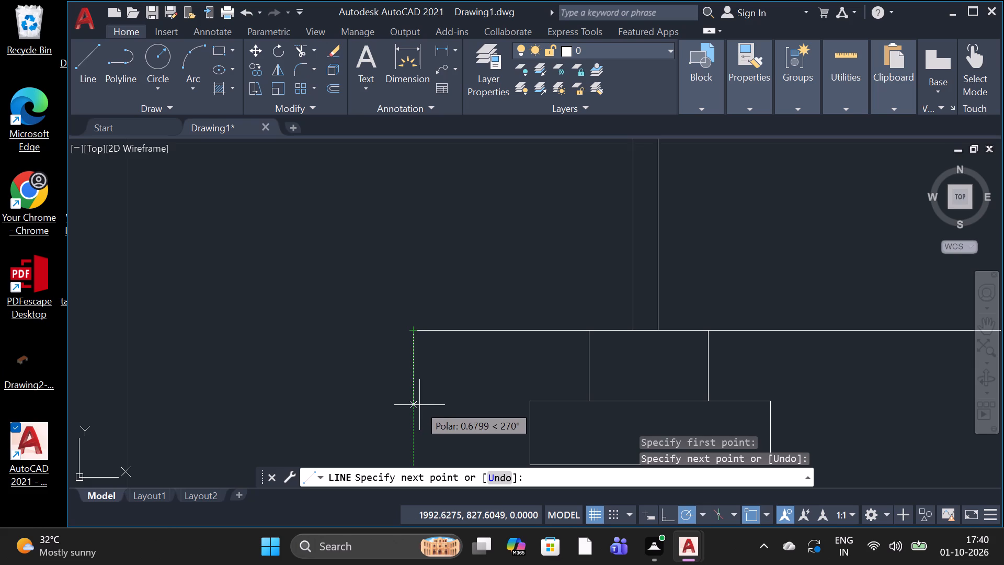
left_click(419, 405)
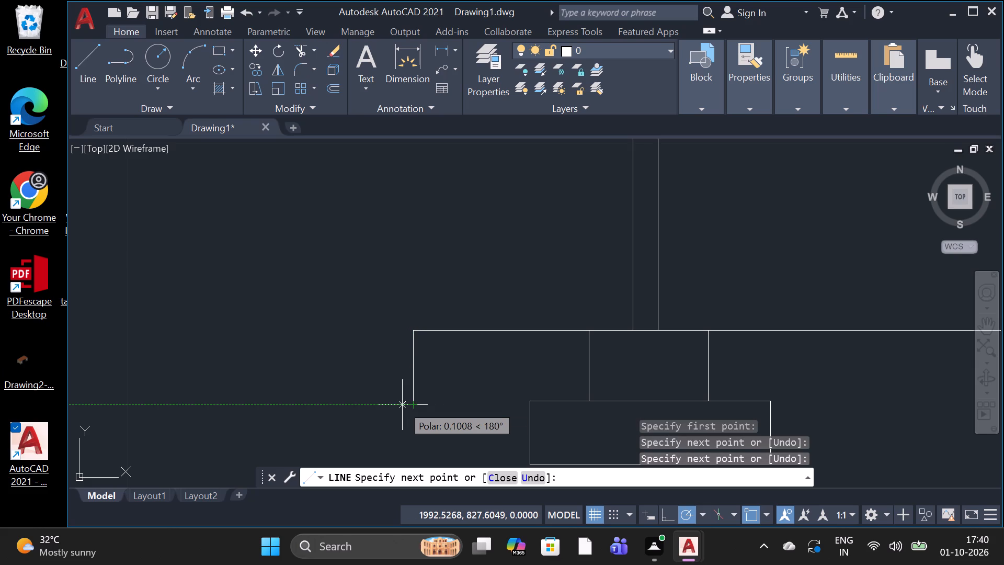
key("space")
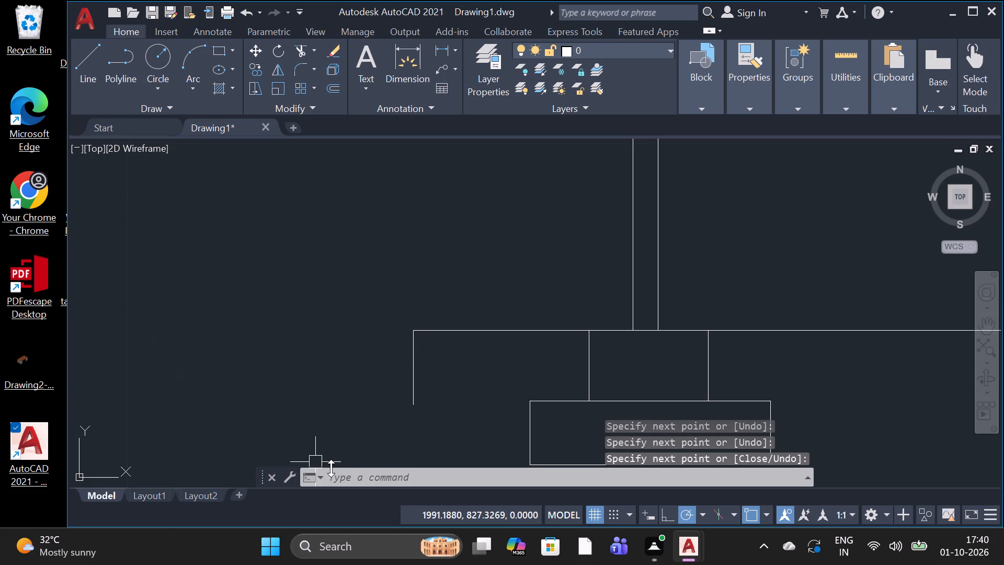
Create a small multiline text box at the lower end of the ground line's drop, with text height 0.2.
key("t")
key("space")
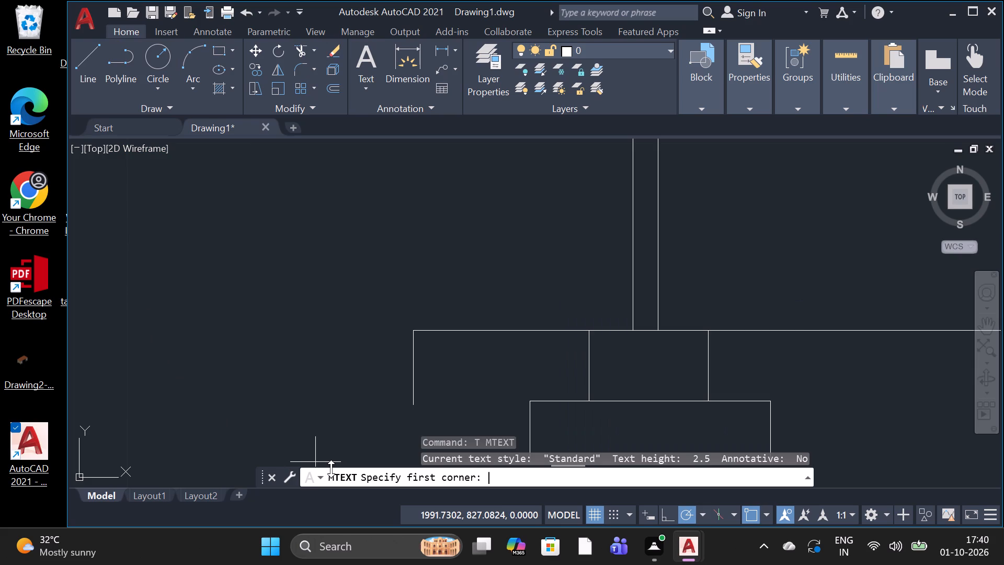
left_click(353, 395)
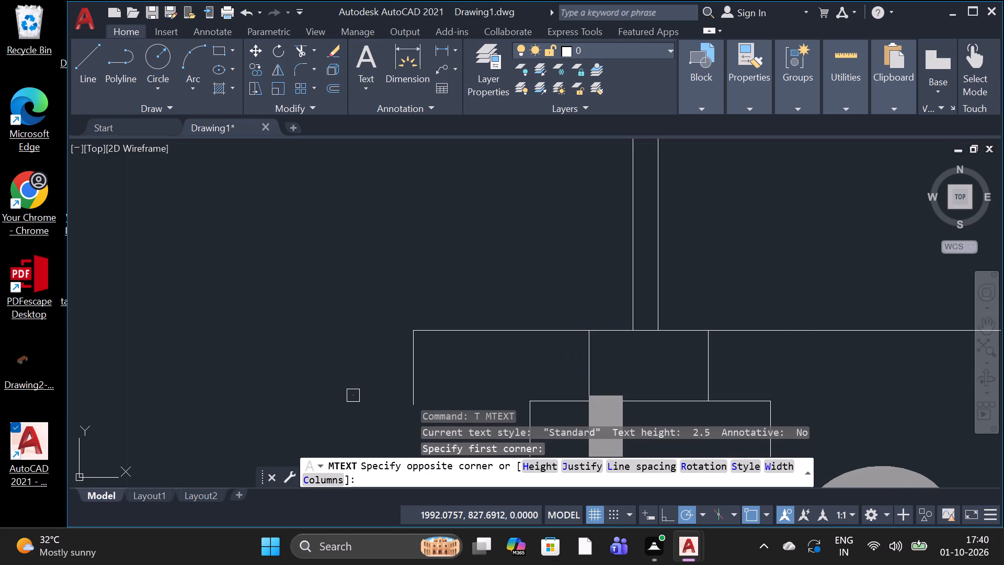
left_click(406, 427)
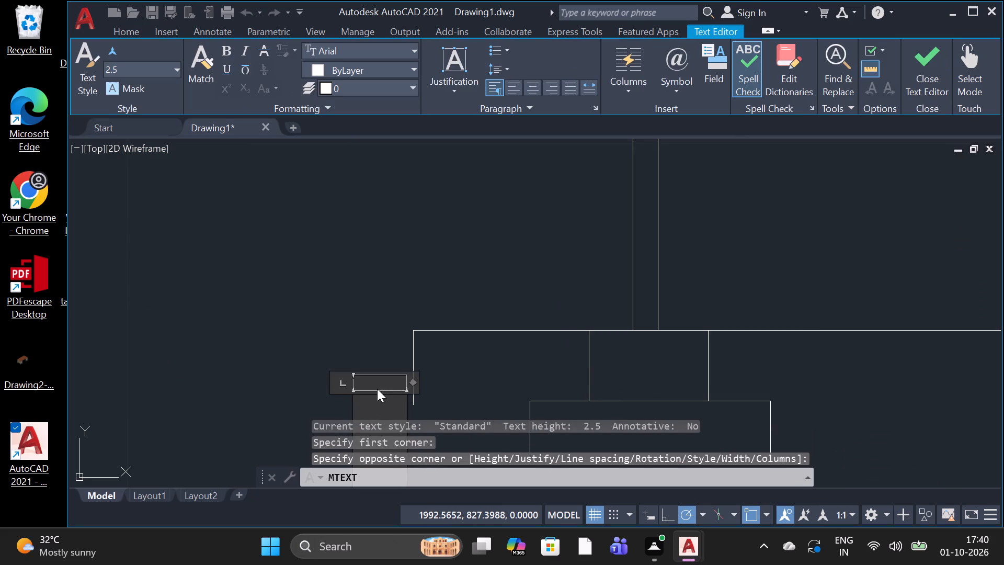
left_click(133, 64)
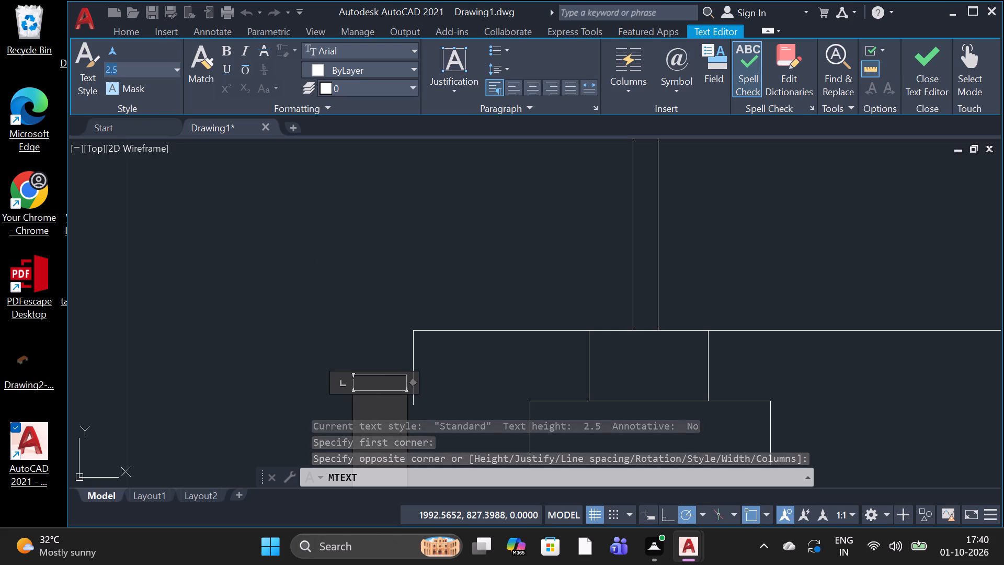
key("BackSpace")
key("0")
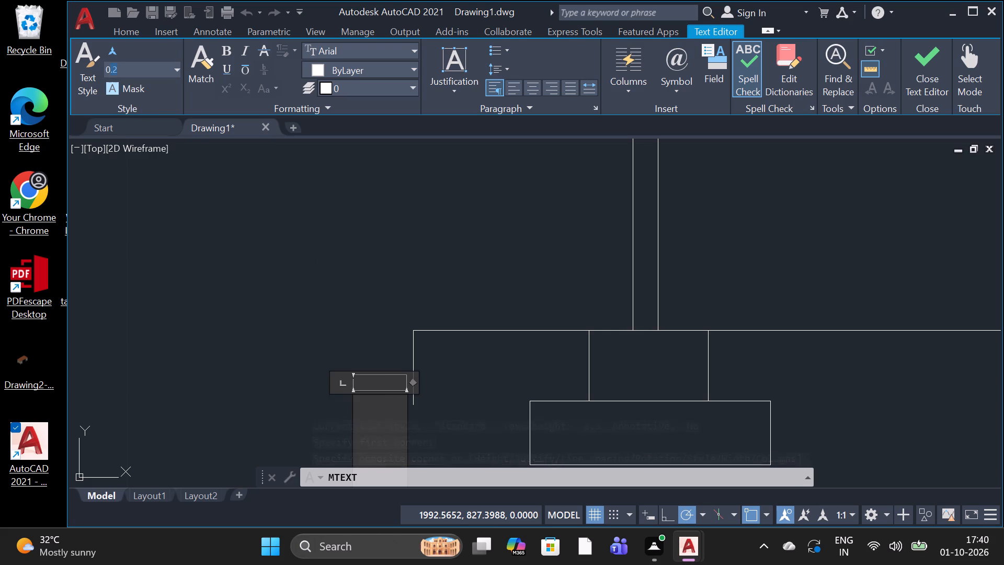
type(".2")
key("0")
key("Return")
key("Return")
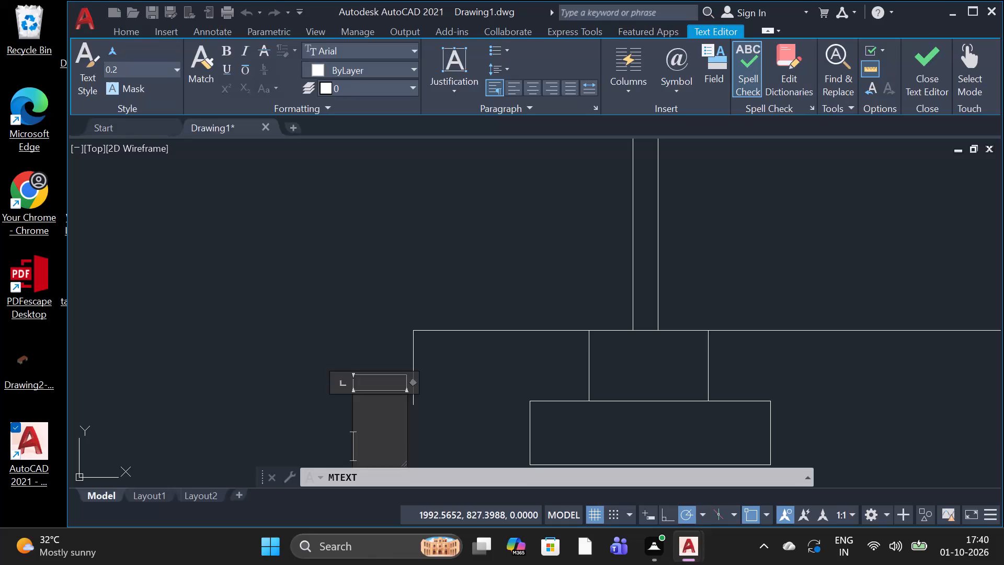
key("Return")
Enter 0.45M as the text of the label beside the ground line's drop.
left_click(358, 391)
left_click(365, 376)
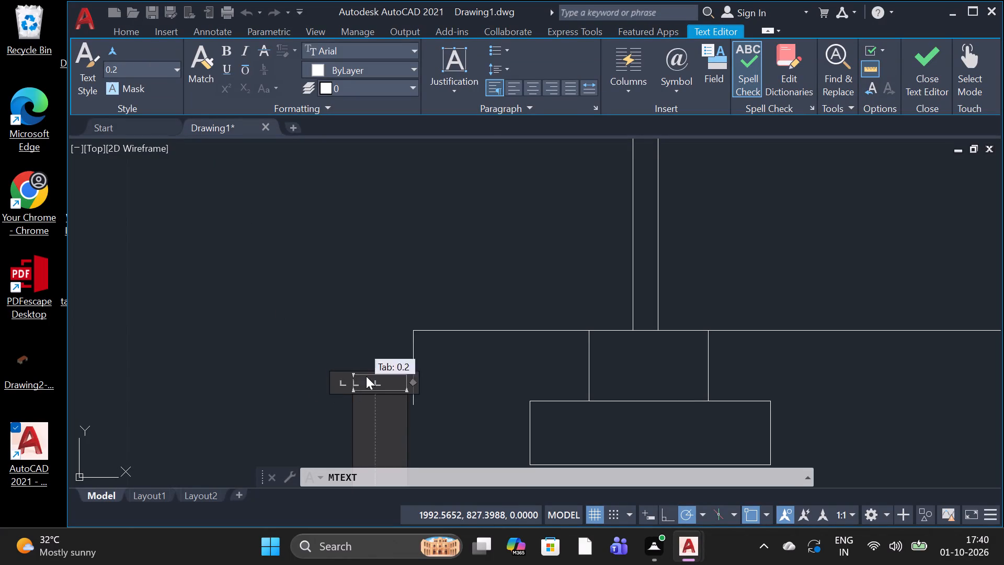
left_click(367, 380)
left_click(361, 403)
left_click(361, 403)
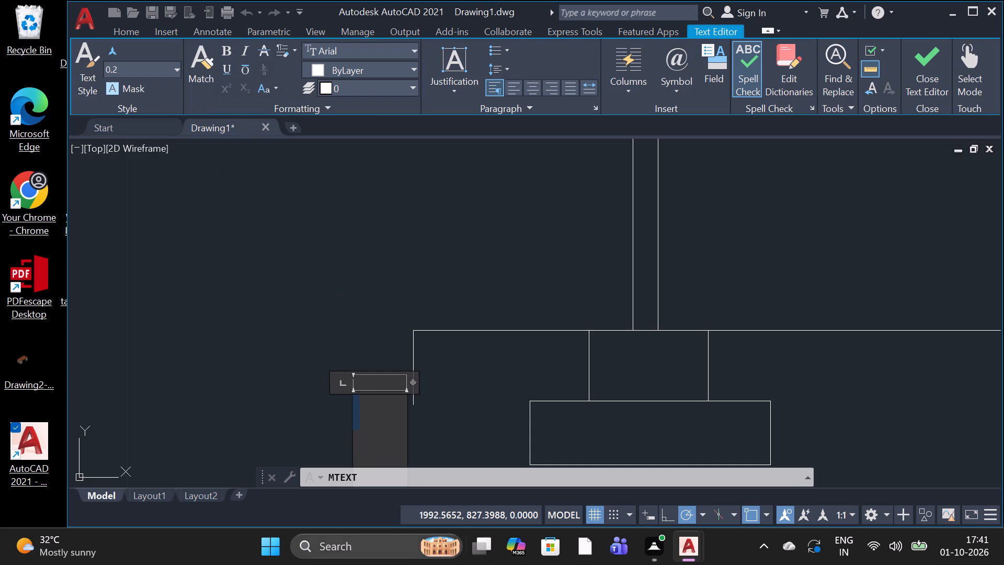
left_click(379, 412)
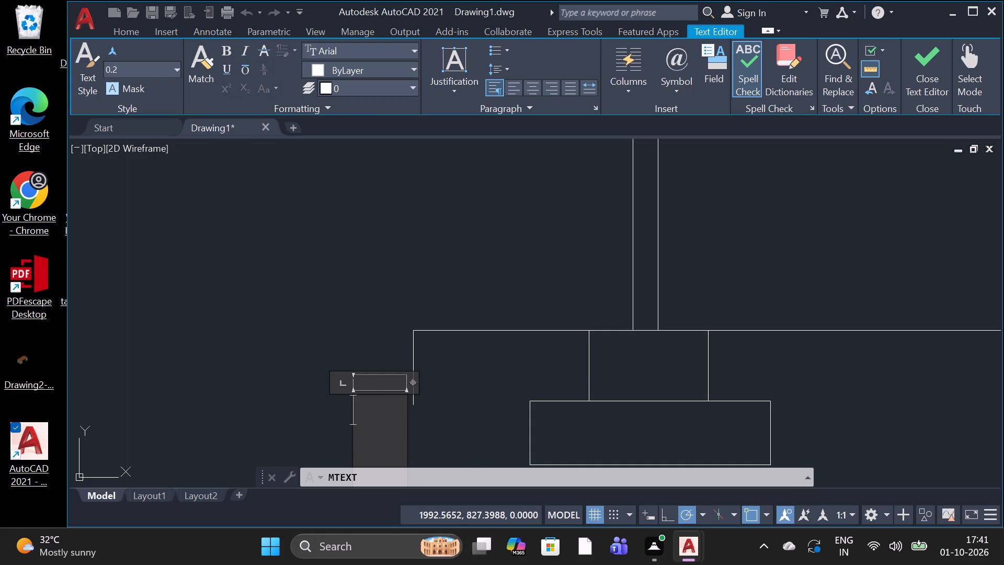
type("0.")
type("45")
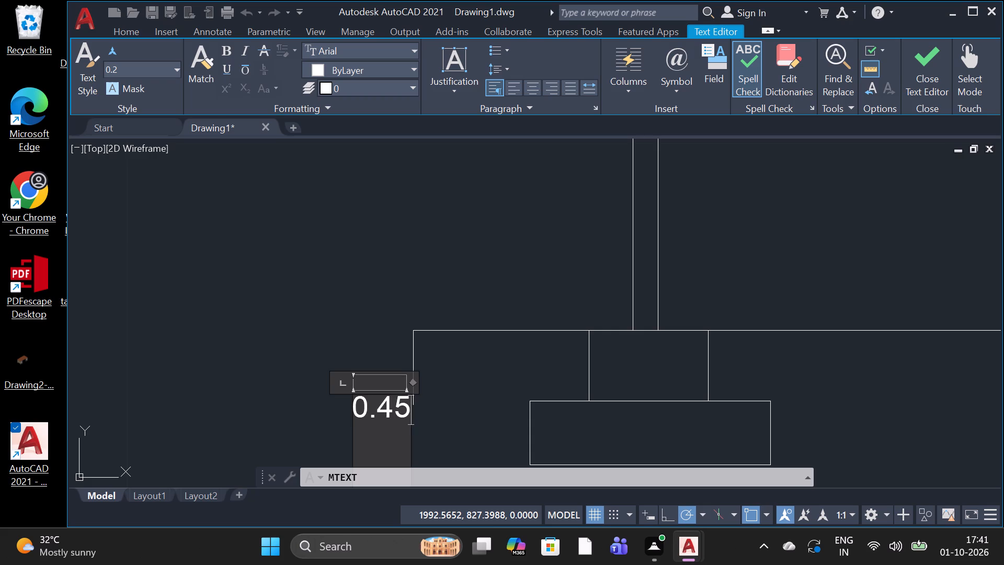
key("m")
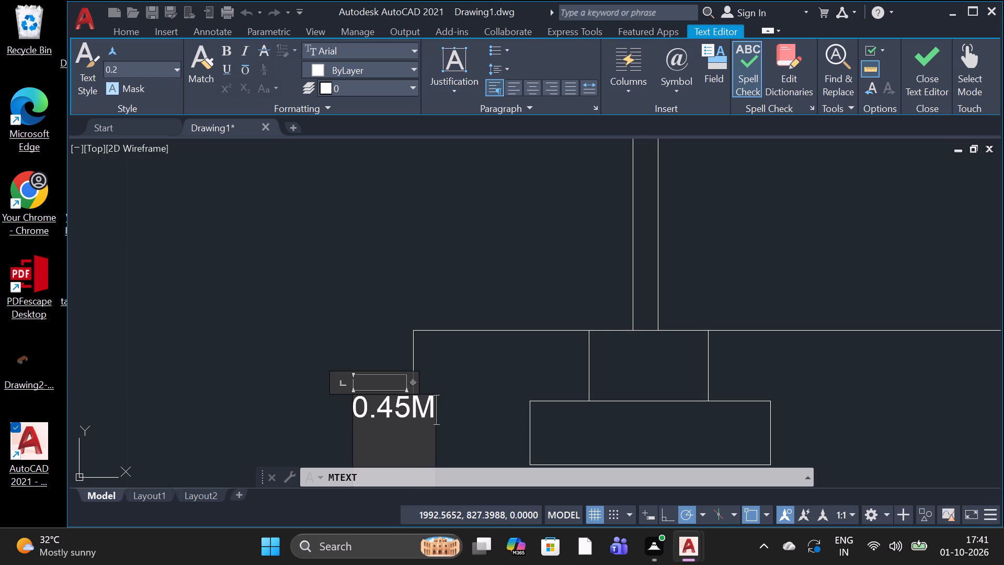
left_click(323, 405)
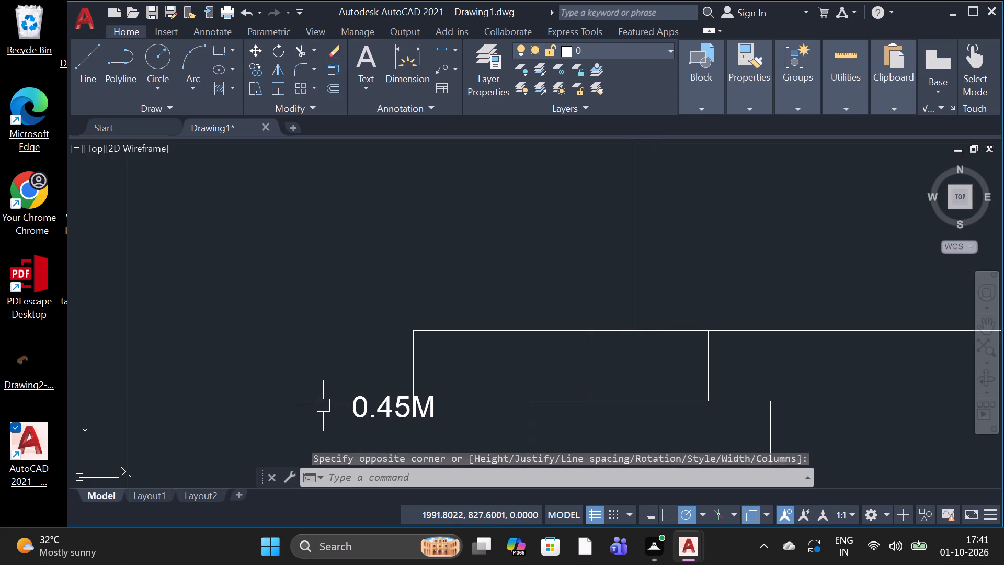
Copy the 0.45M label to the outer end of the short level line midway up the ground floor's left outer wall.
scroll(489, 347, "down", 2)
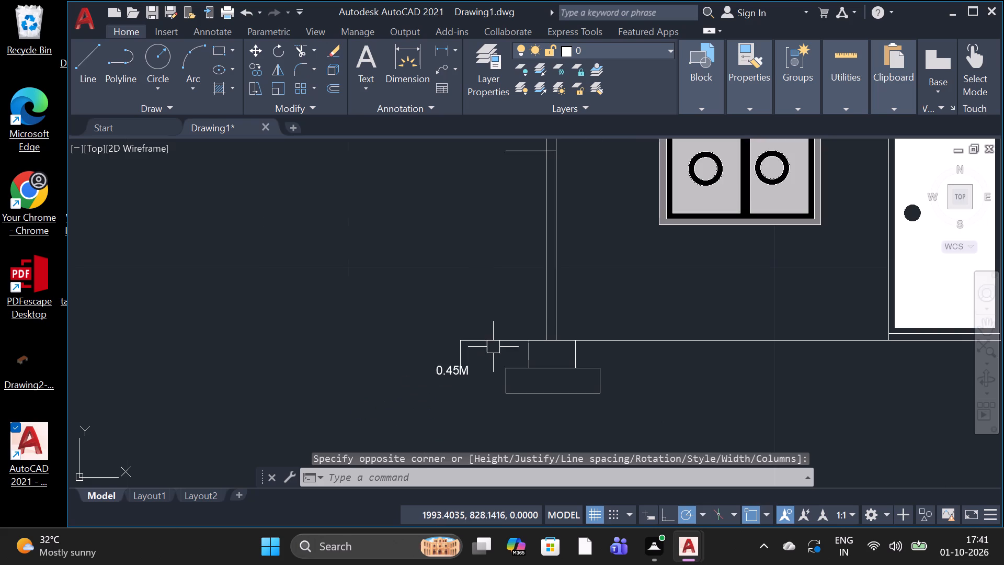
scroll(460, 369, "up", 3)
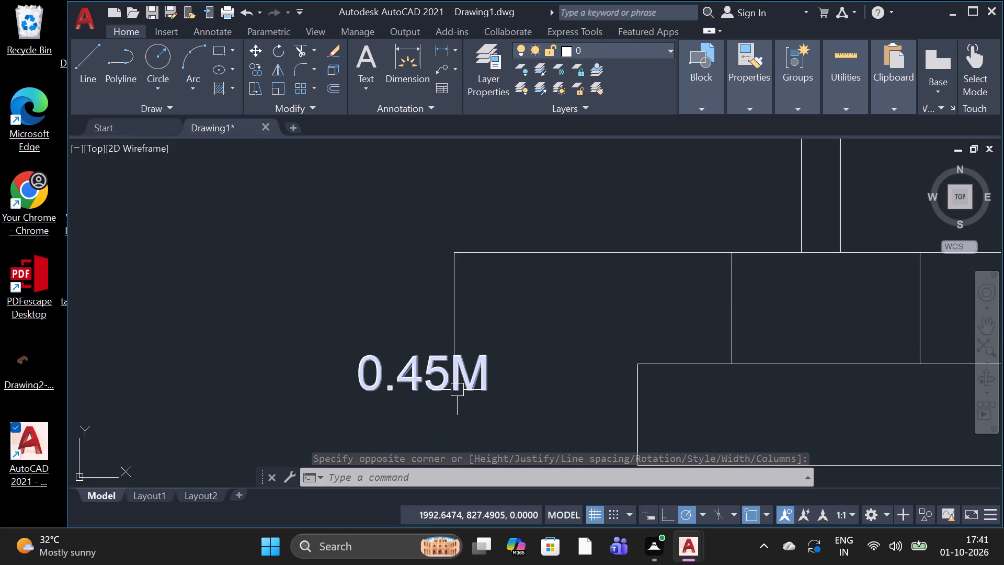
type("CO")
key("space")
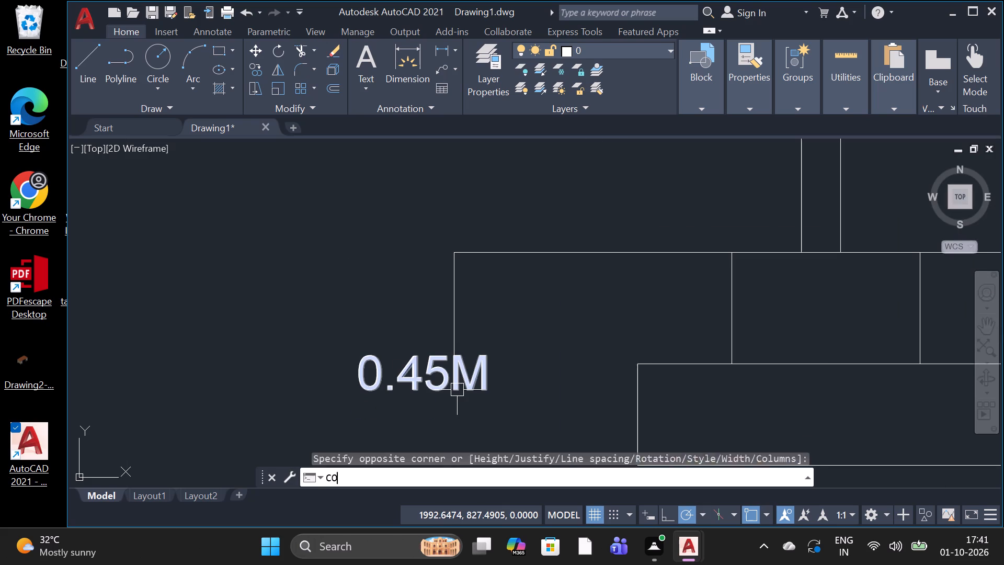
left_click_drag(407, 290, 413, 290)
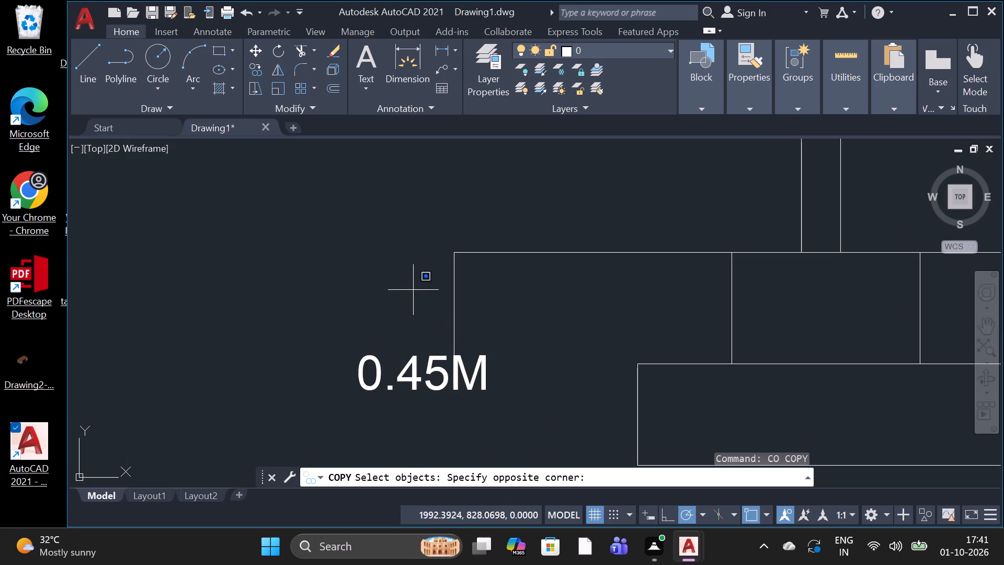
left_click_drag(413, 290, 409, 295)
left_click(418, 353)
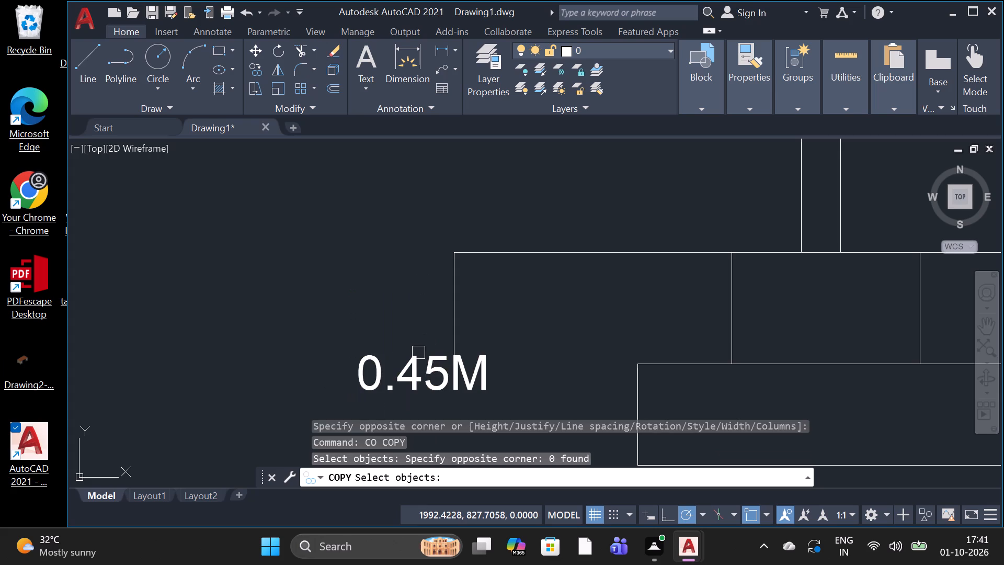
left_click(418, 367)
key("space")
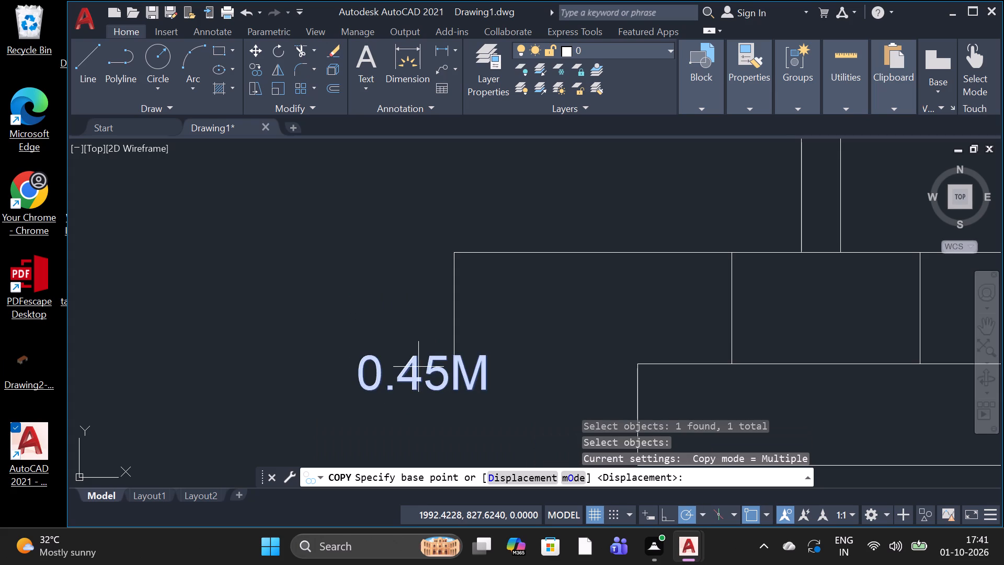
left_click(418, 367)
left_click(430, 388)
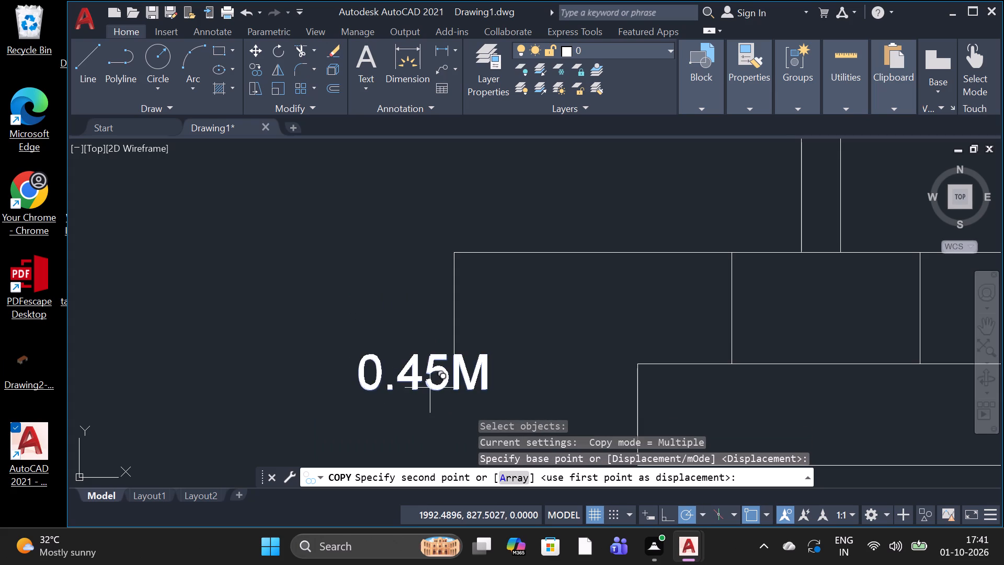
scroll(441, 313, "down", 5)
scroll(448, 226, "up", 2)
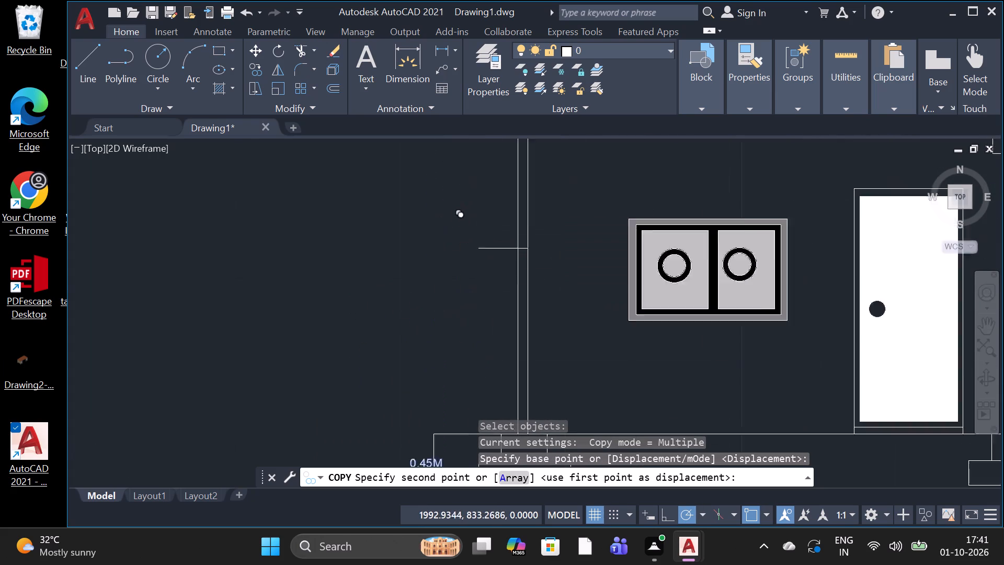
scroll(448, 226, "up", 1)
left_click(484, 269)
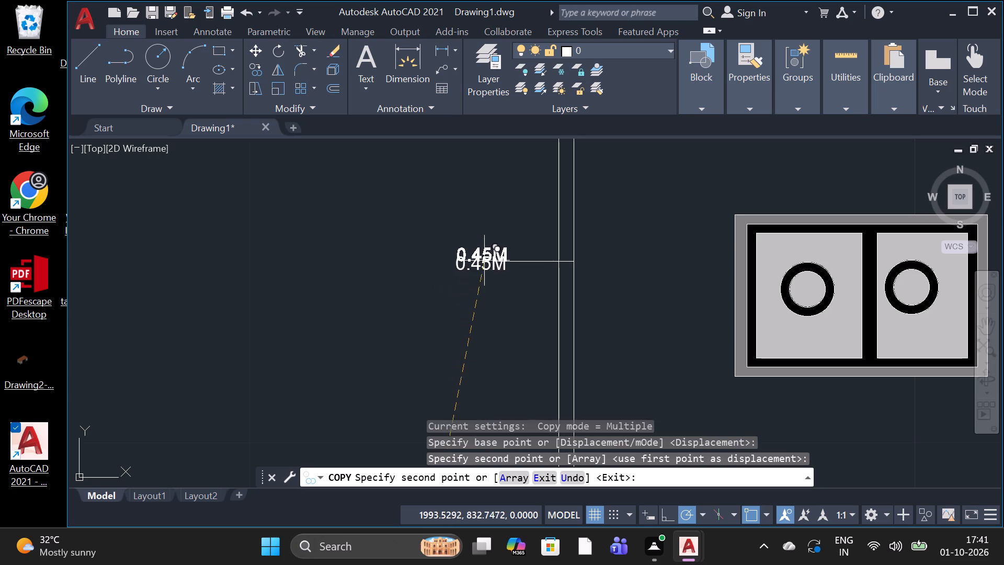
Copy the 0.45M label outside the left outer wall, directly above the ground label and slightly above the first-floor slab.
scroll(484, 261, "down", 2)
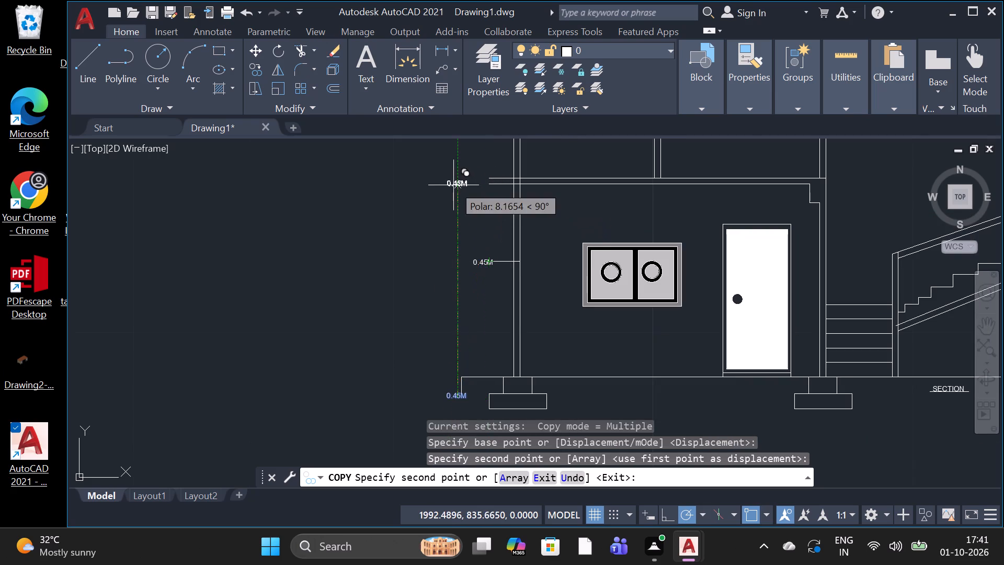
scroll(488, 204, "down", 2)
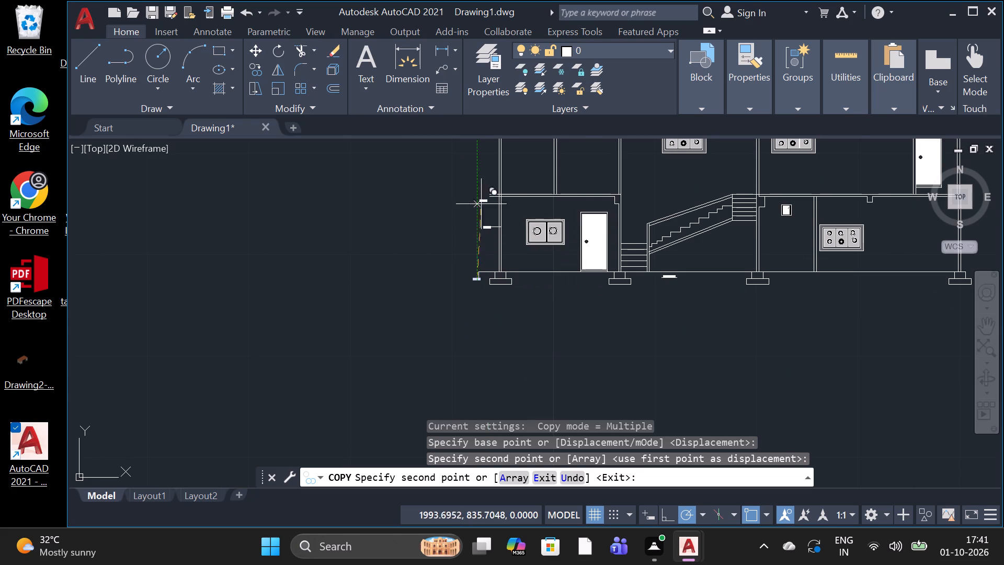
scroll(448, 220, "up", 3)
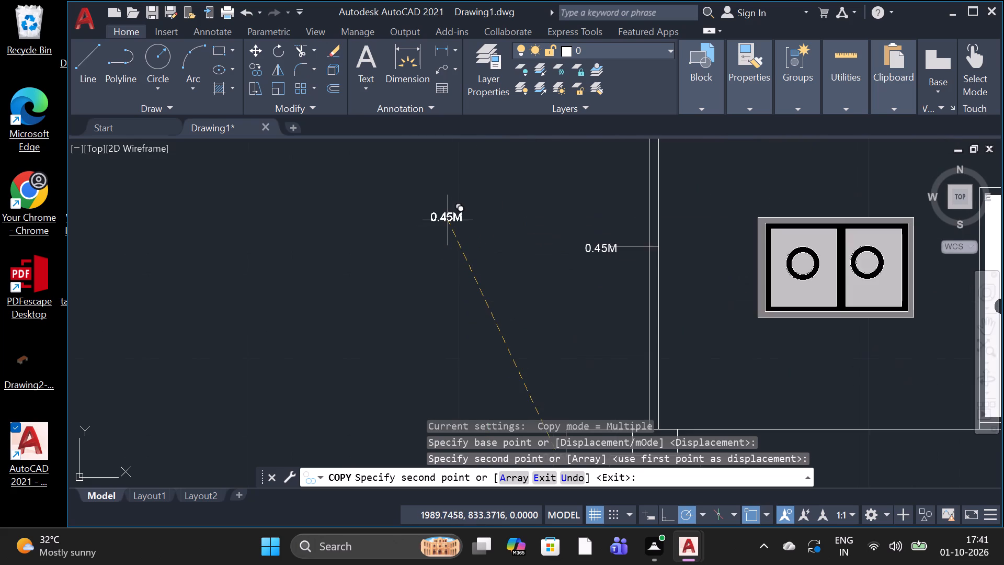
scroll(448, 220, "down", 3)
scroll(493, 146, "up", 4)
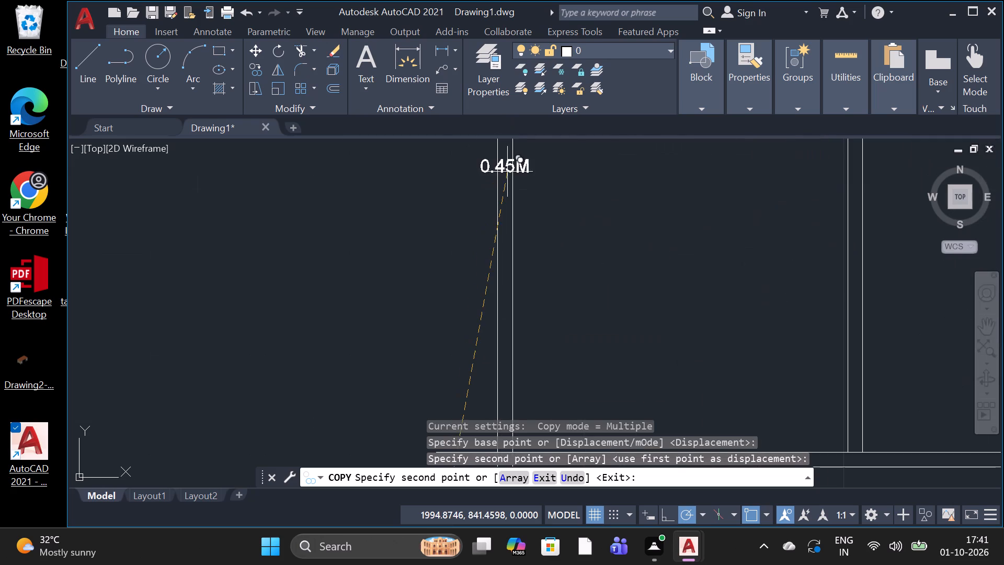
scroll(507, 170, "down", 3)
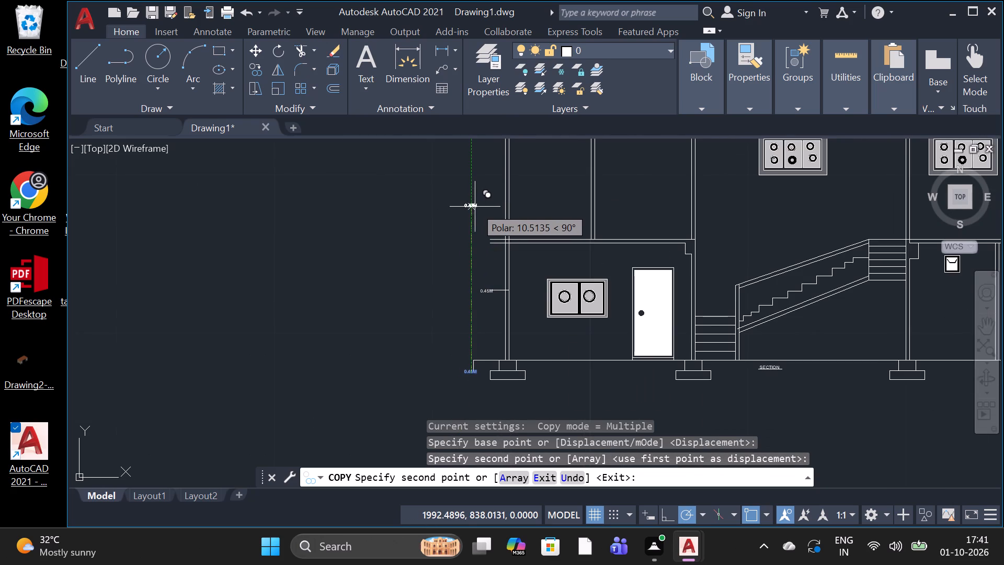
left_click(477, 207)
Copy the 0.45M label beside the upper floor's short level line and beside the roof slab's outer end at the left outer wall.
scroll(477, 207, "down", 3)
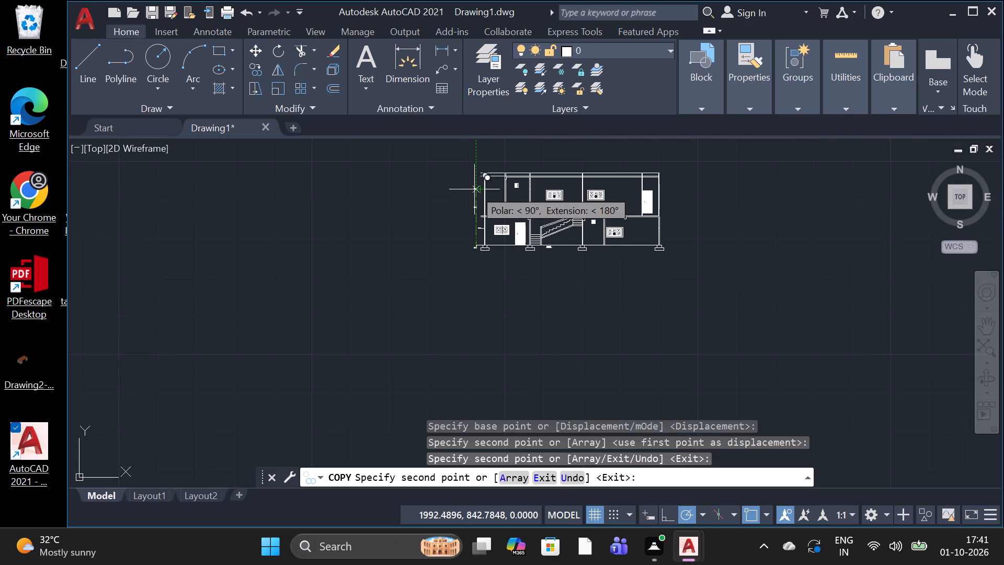
scroll(474, 189, "up", 2)
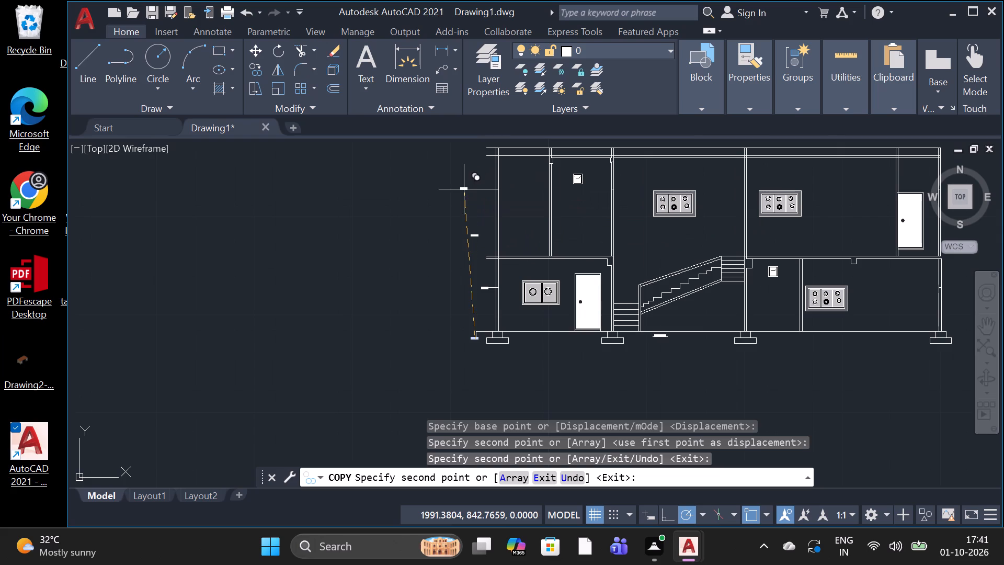
left_click(474, 188)
scroll(474, 188, "down", 3)
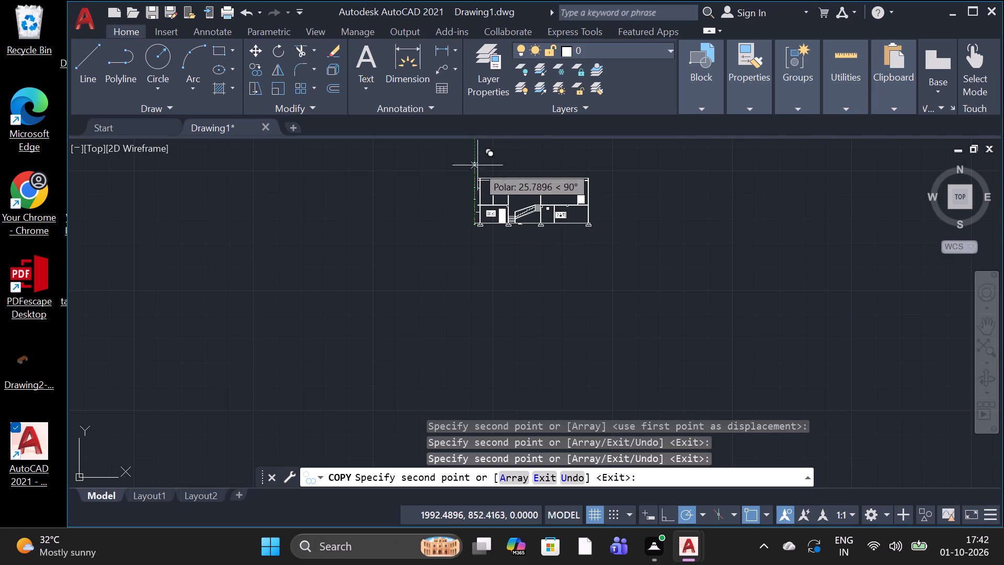
scroll(475, 175, "up", 4)
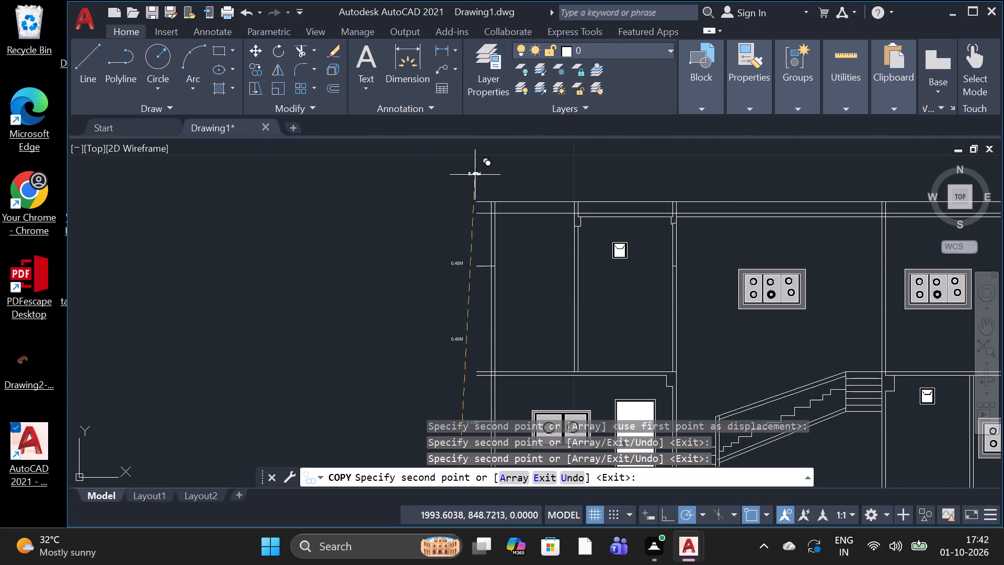
left_click(466, 209)
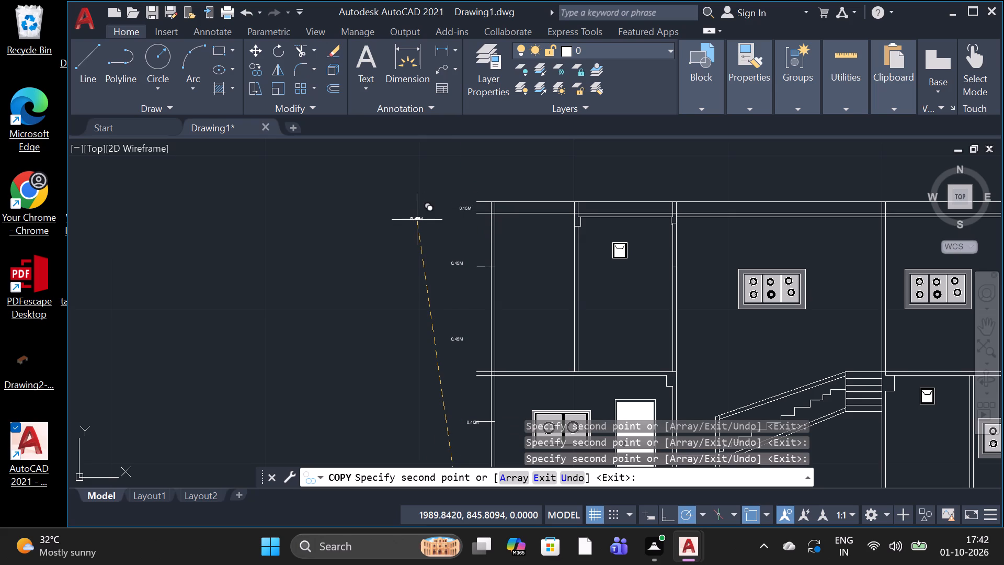
key("Escape")
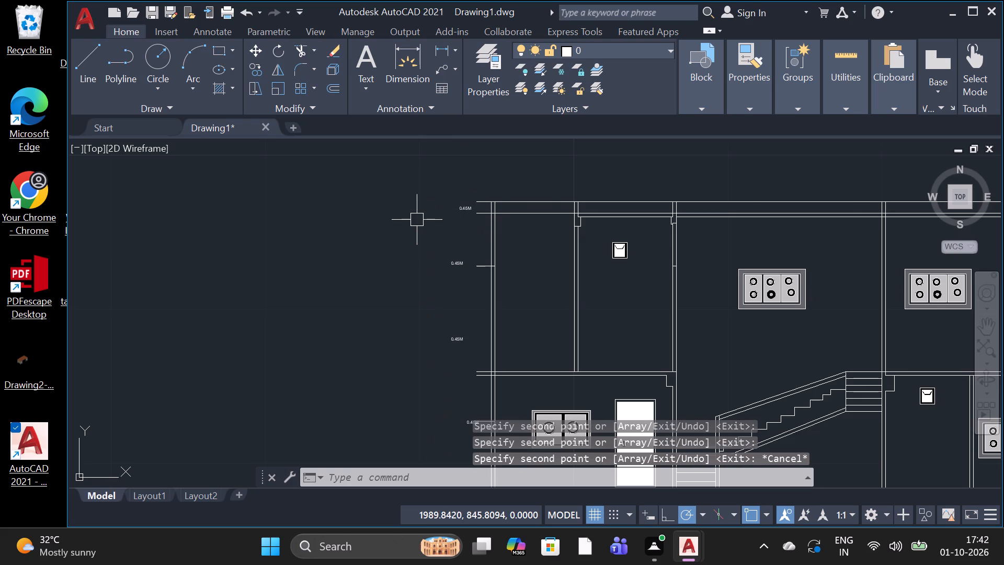
Extend the upper floor's short level line outward about 1.15 with a horizontal line ending beneath its 0.45M label.
scroll(401, 220, "down", 1)
scroll(472, 244, "up", 3)
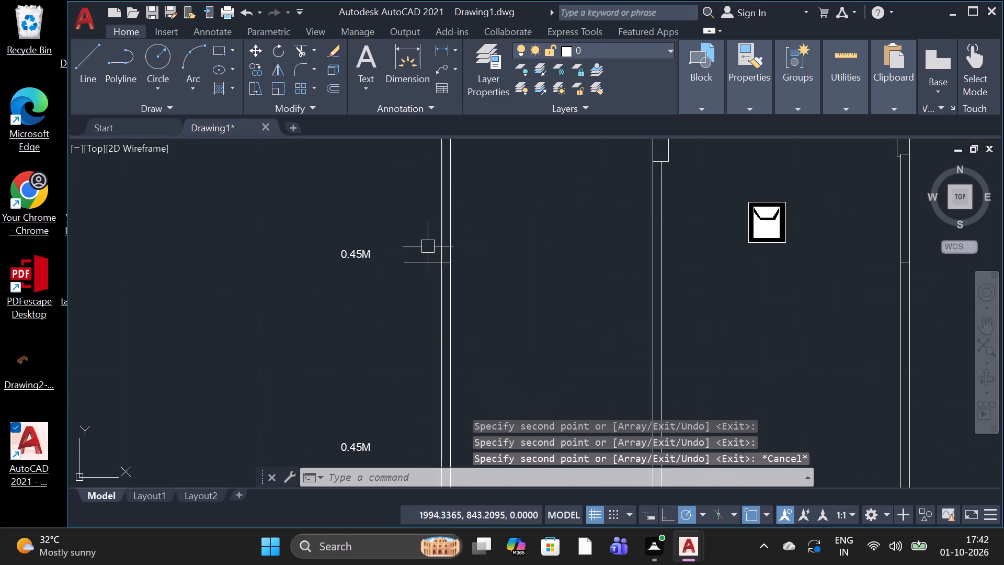
left_click(95, 80)
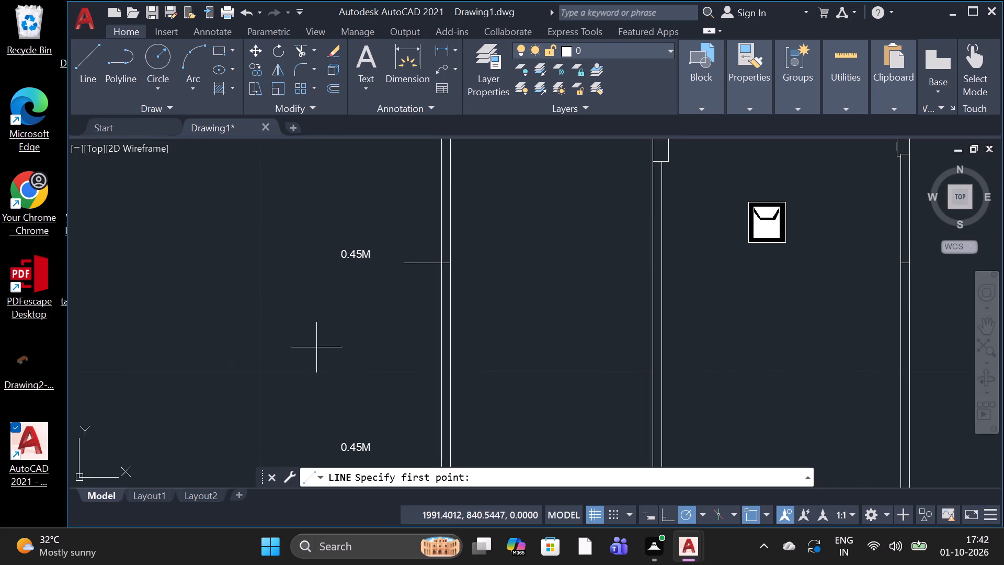
left_click(403, 258)
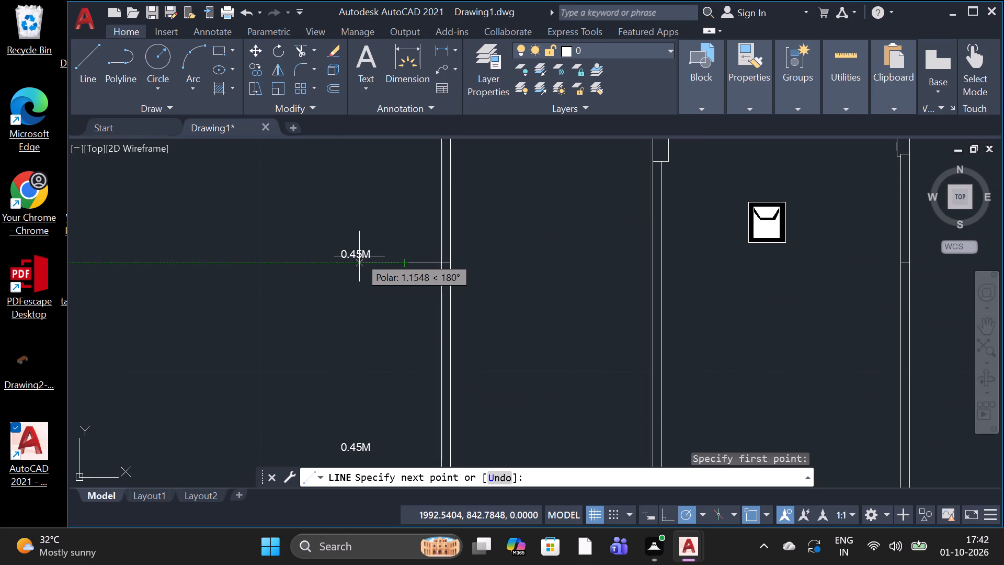
left_click(359, 256)
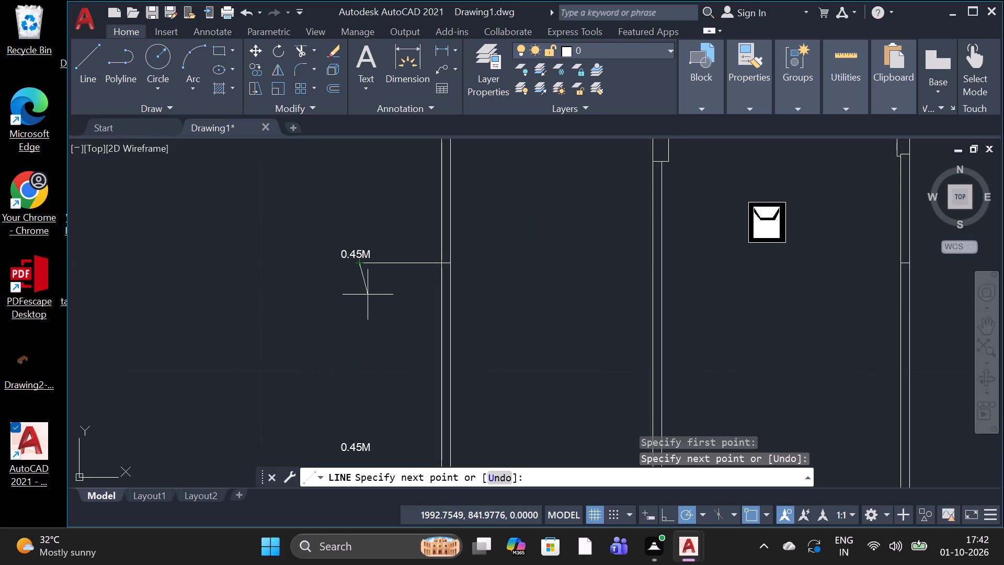
key("space")
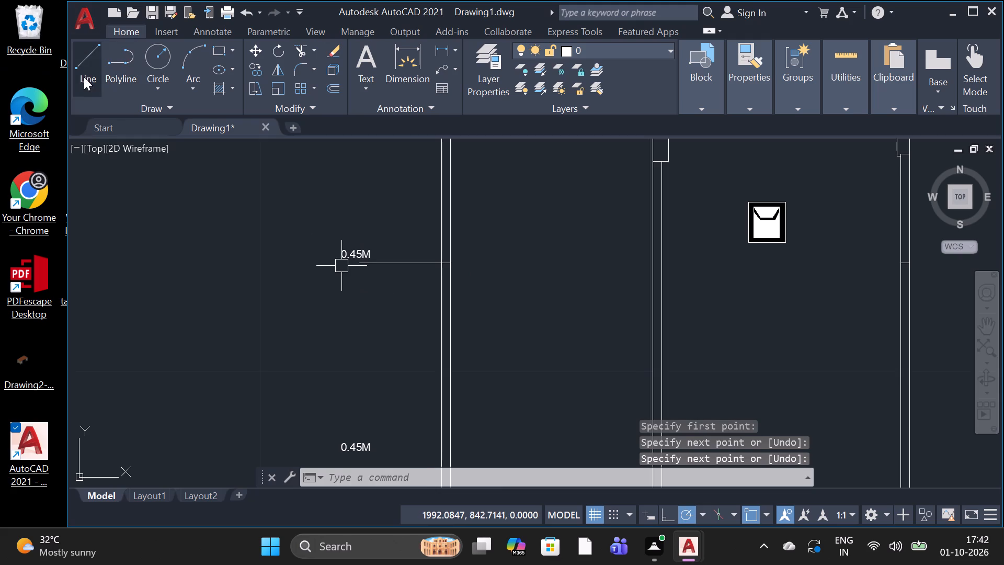
Draw a horizontal level line about 2.3 long from the left outer wall to beneath the 0.45M label just above the first-floor slab.
left_click_drag(78, 70, 72, 70)
scroll(424, 430, "down", 3)
scroll(431, 448, "up", 1)
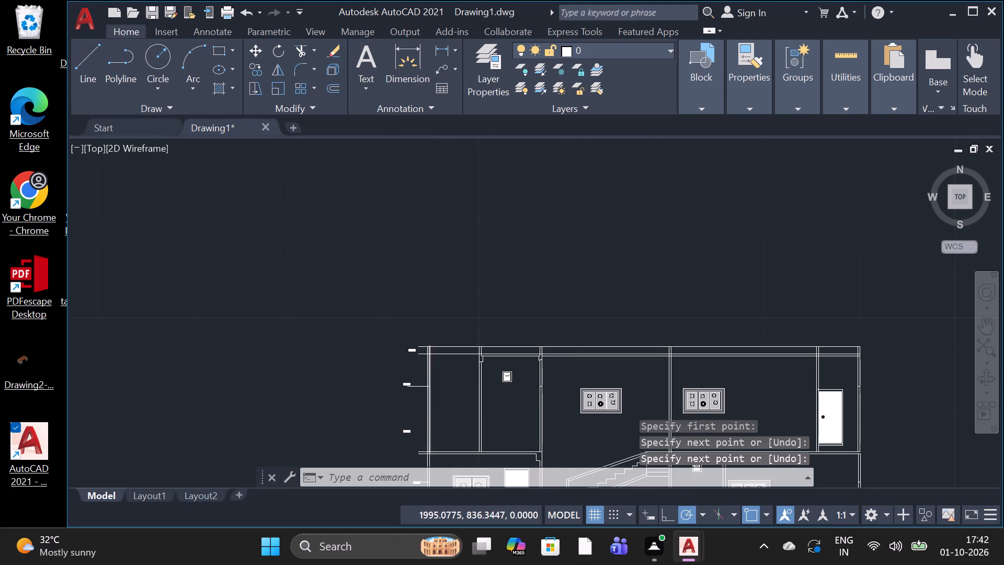
scroll(431, 448, "up", 2)
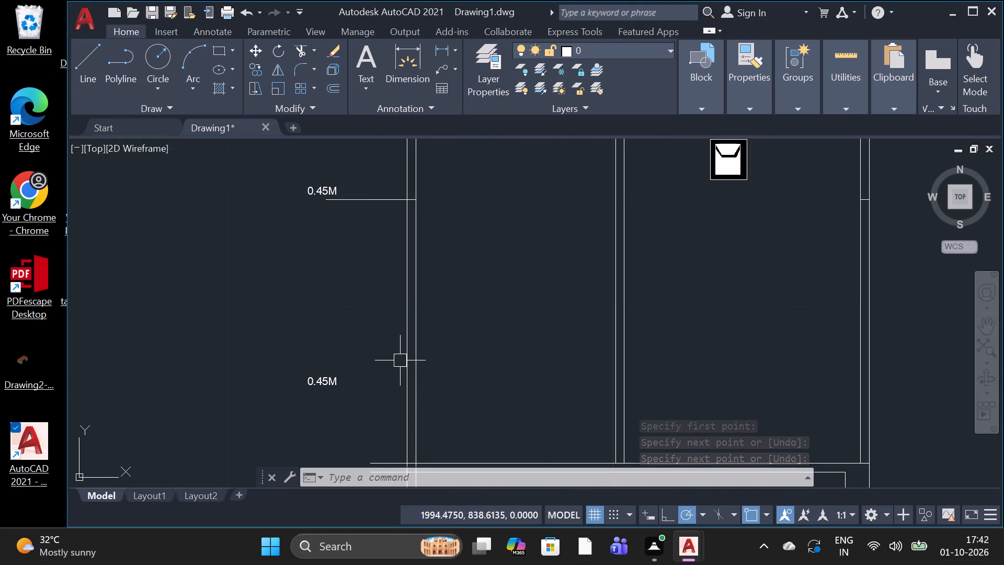
left_click(79, 55)
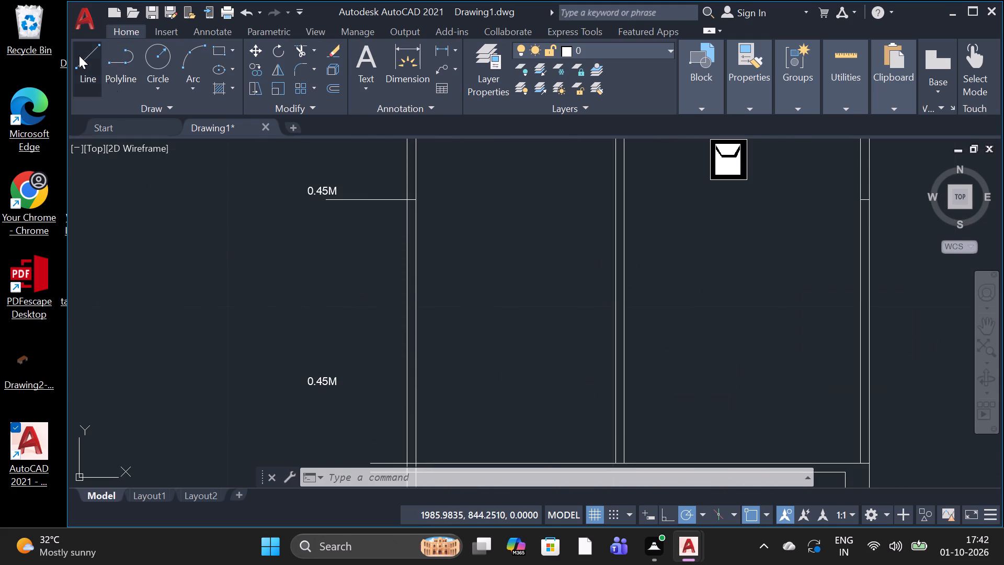
left_click(404, 391)
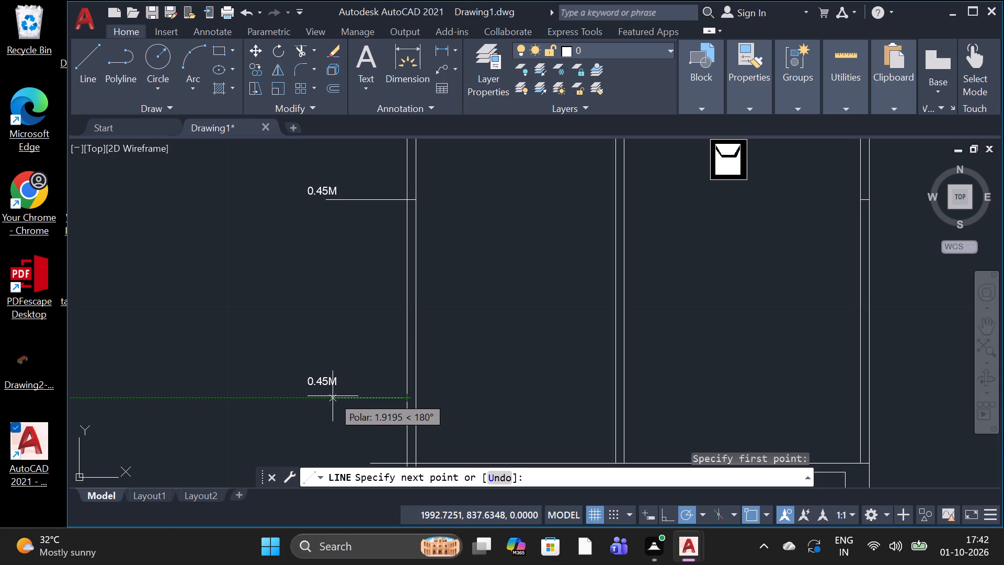
left_click(317, 394)
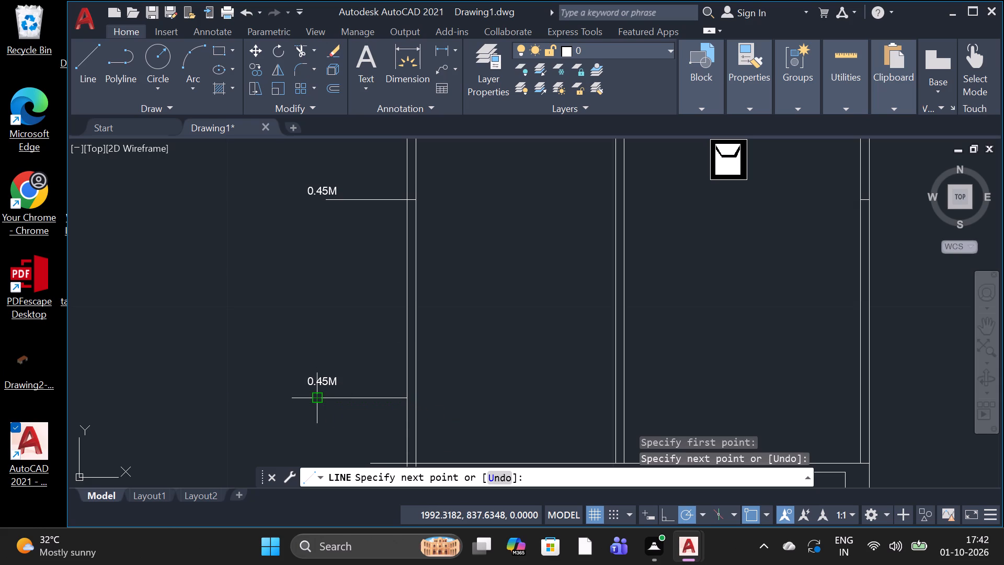
key("space")
Extend the roof slab's lower line outward about 0.78 with a horizontal line beneath the topmost 0.45M label.
scroll(317, 394, "down", 3)
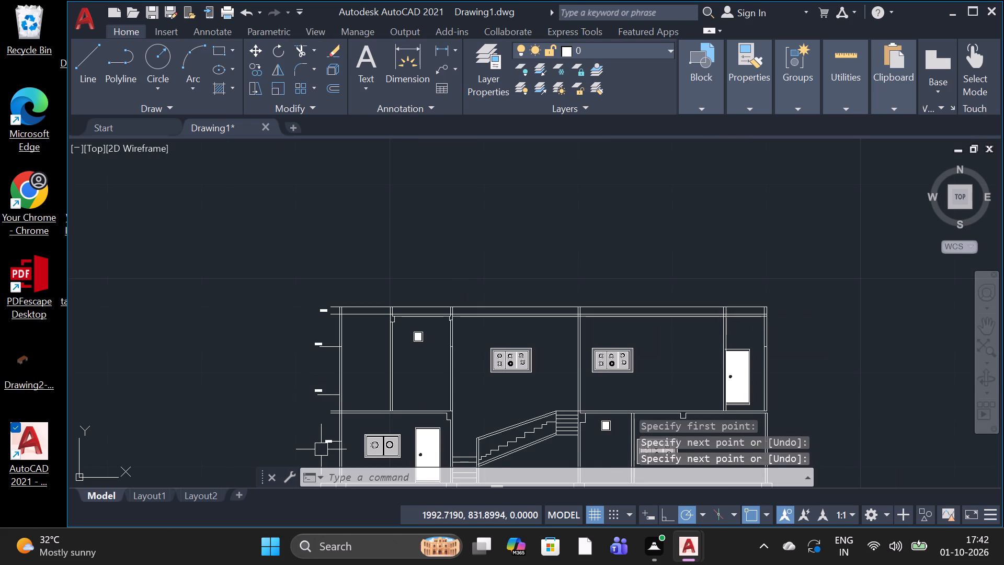
scroll(332, 438, "up", 2)
scroll(334, 411, "down", 1)
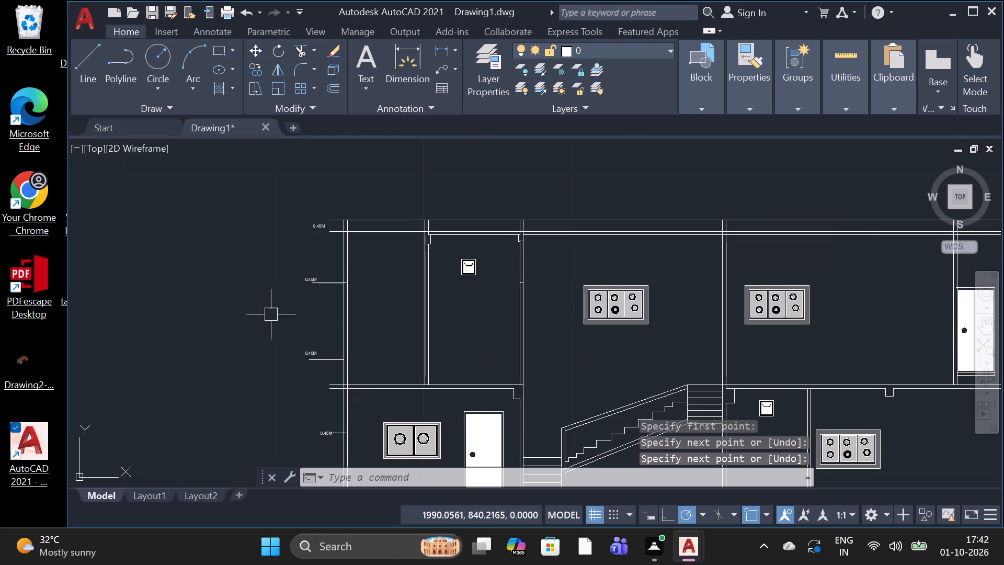
scroll(318, 217, "up", 3)
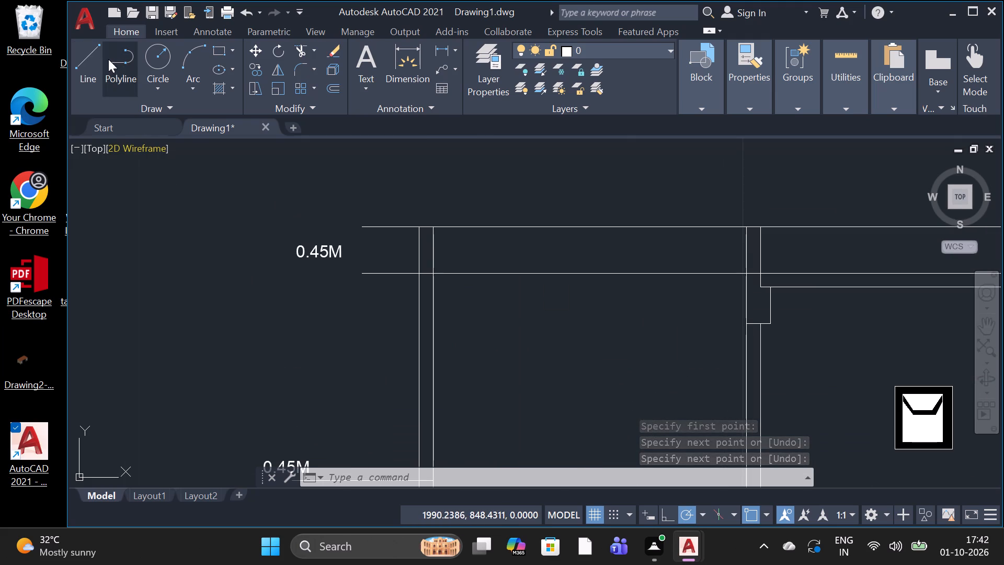
left_click(74, 51)
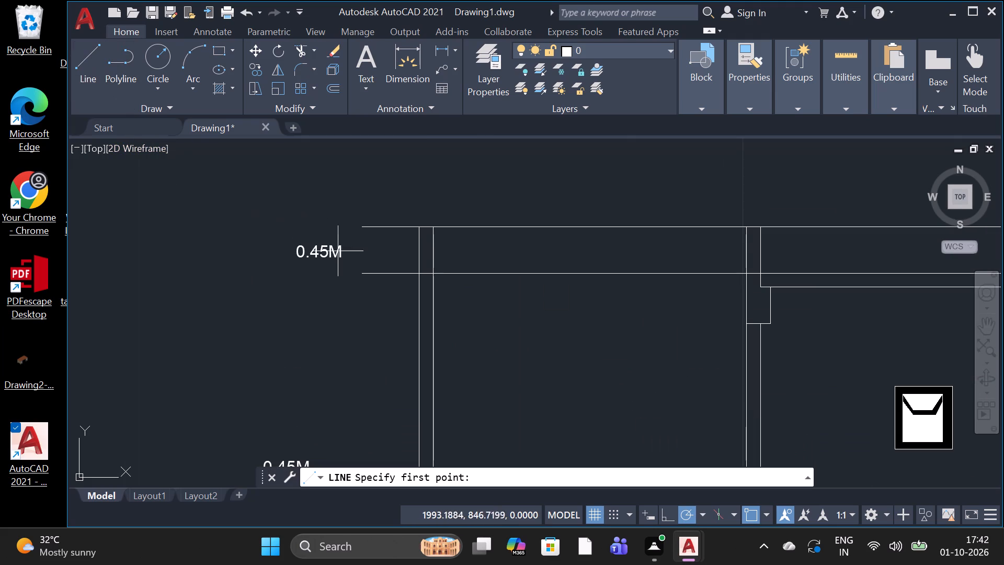
left_click(358, 278)
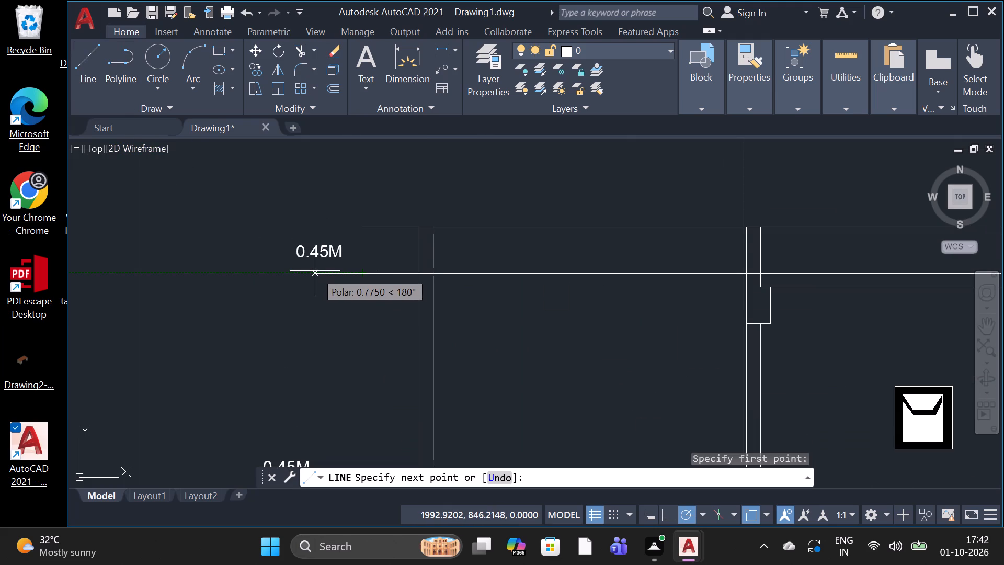
left_click(315, 270)
key("space")
Trim the roof's top line where it projects beyond the left outer wall's outer face.
type("TR")
key("space")
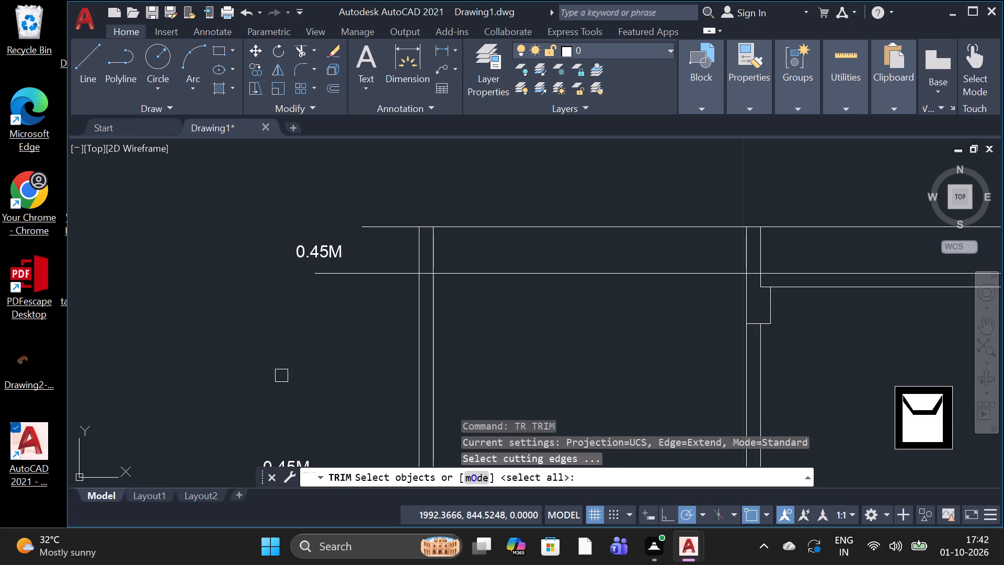
key("space")
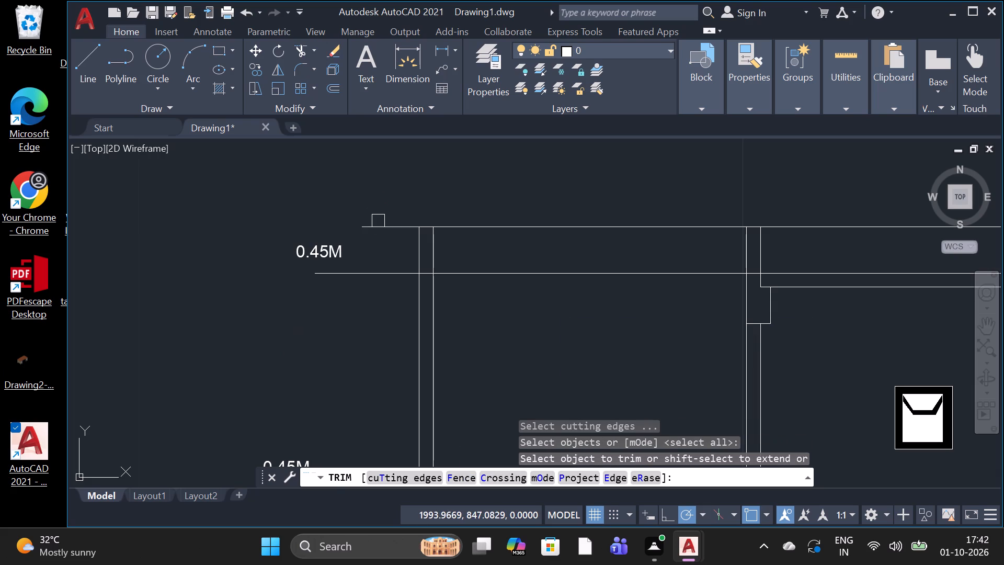
left_click(378, 221)
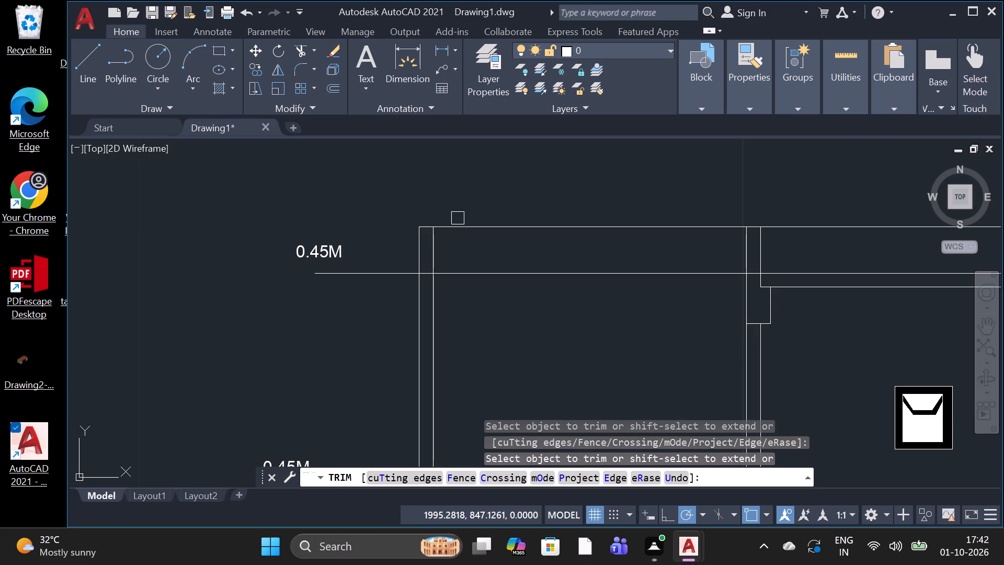
scroll(458, 218, "down", 3)
scroll(425, 434, "down", 2)
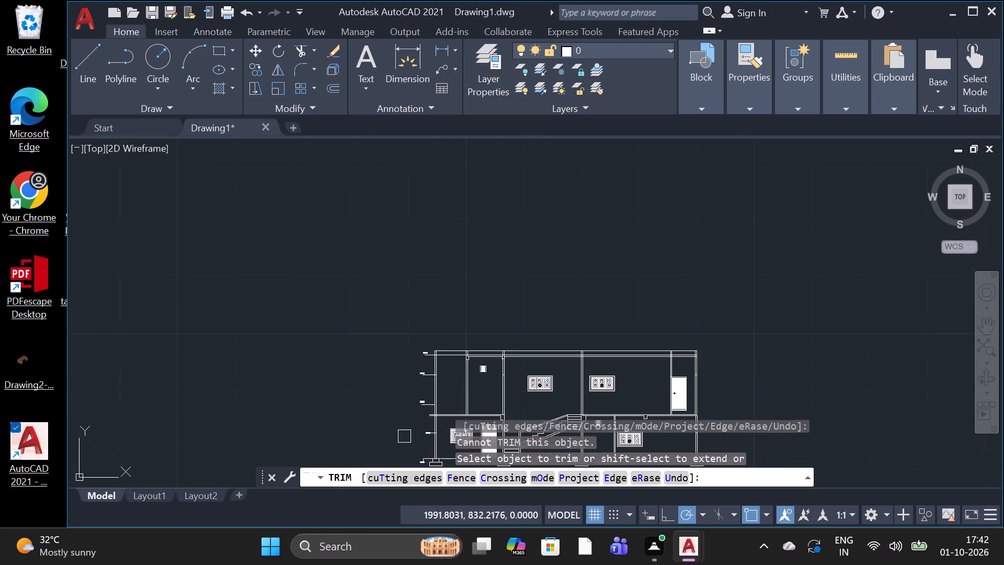
scroll(389, 438, "up", 3)
key("Escape")
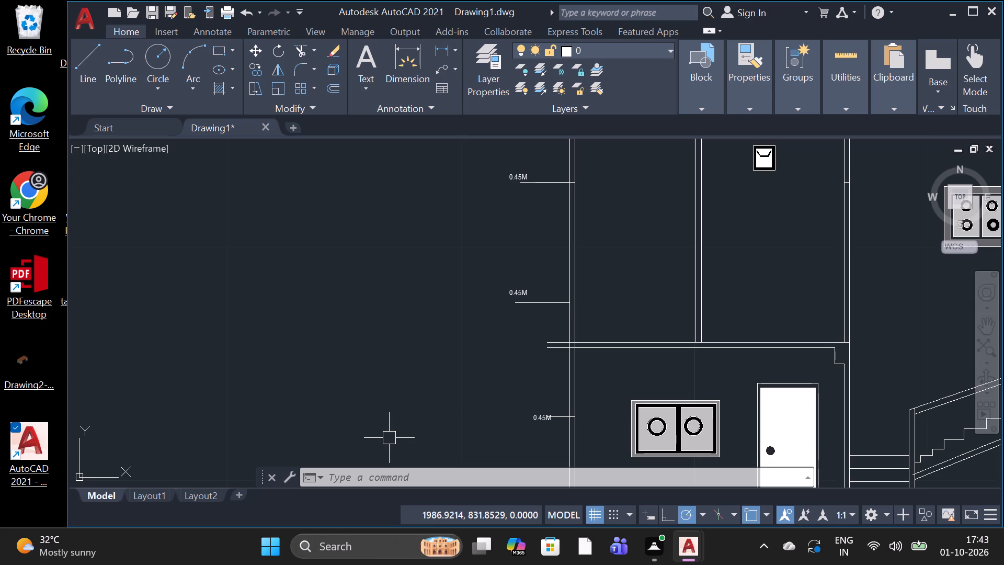
Add multiline text of height 0.20 outside the left outer wall beside the topmost 0.45M label, reading PARAPET WALL +6.85M.
scroll(395, 402, "down", 2)
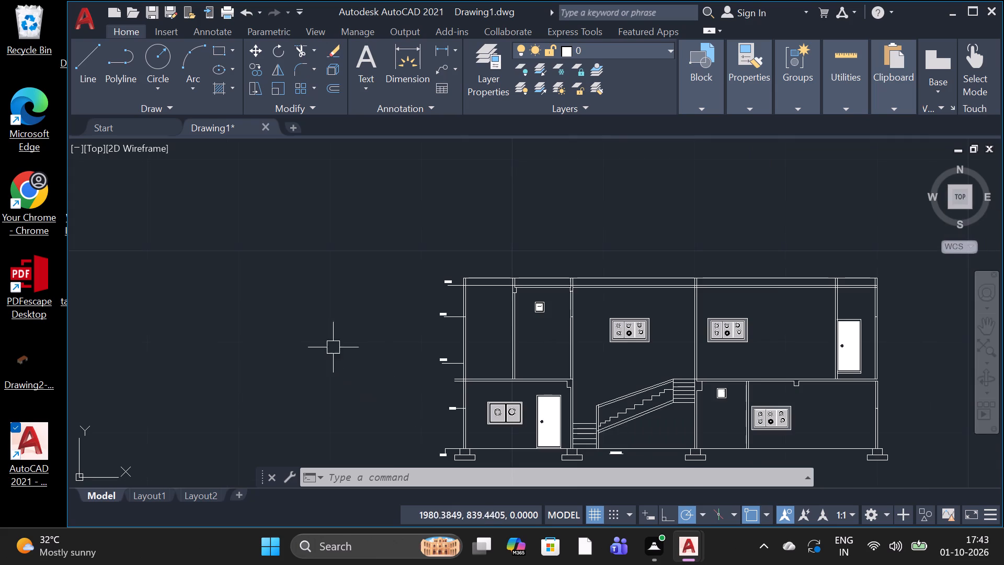
scroll(344, 306, "up", 2)
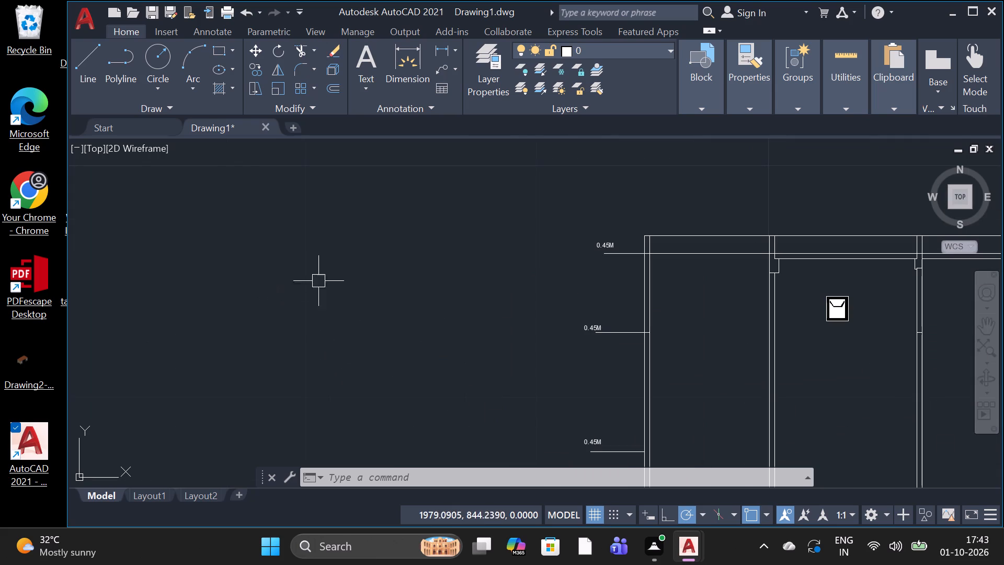
type("T")
key("space")
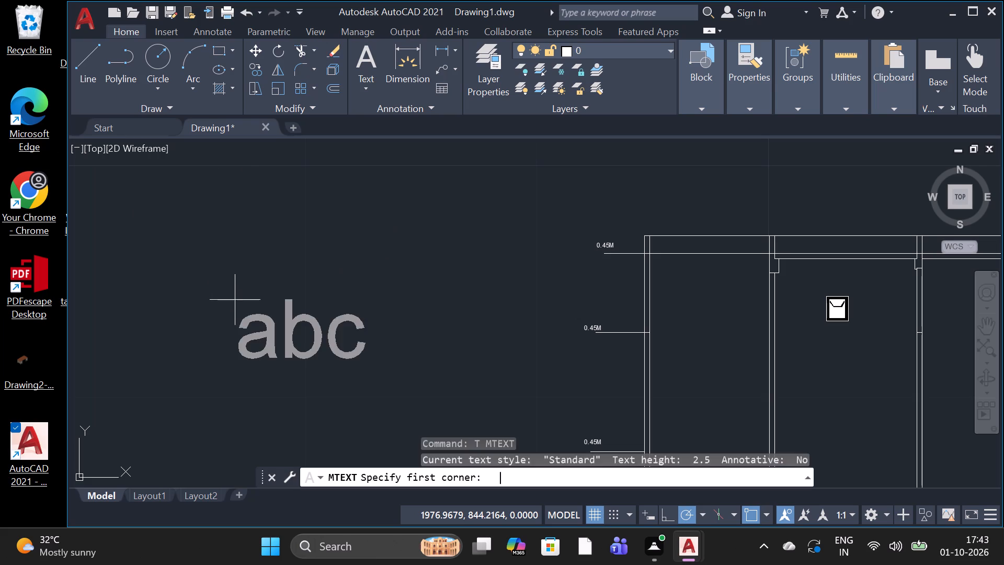
left_click(508, 238)
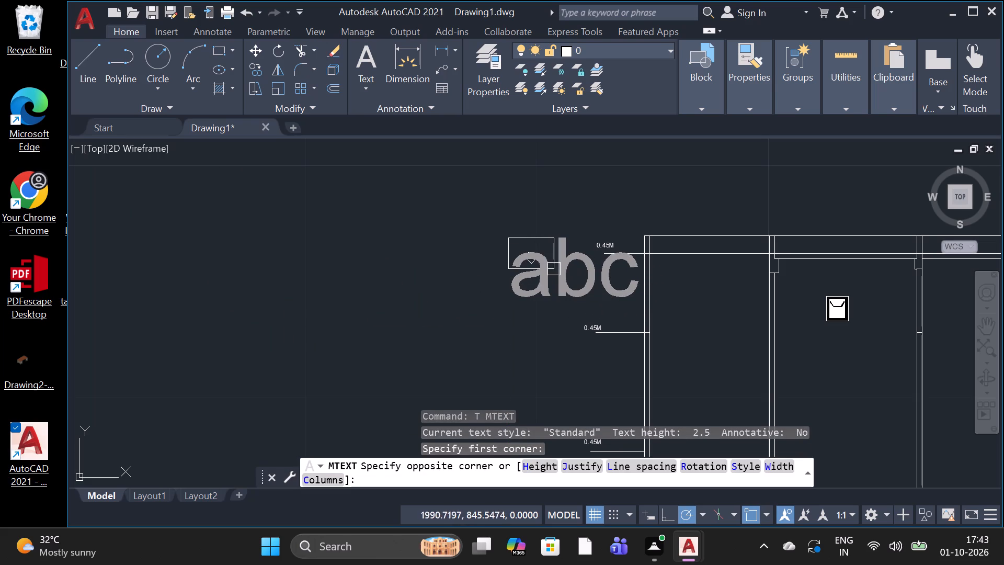
left_click(555, 270)
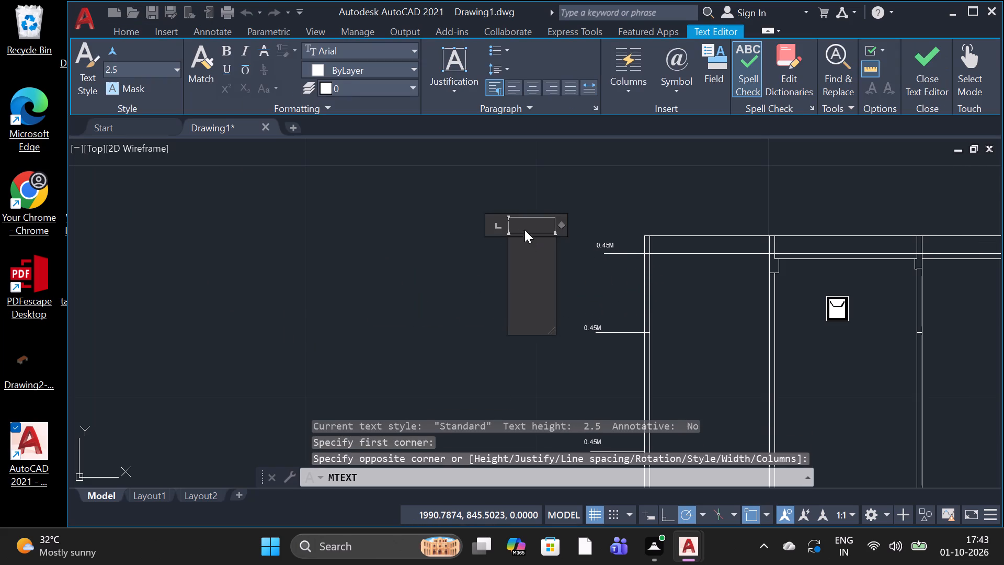
left_click(152, 68)
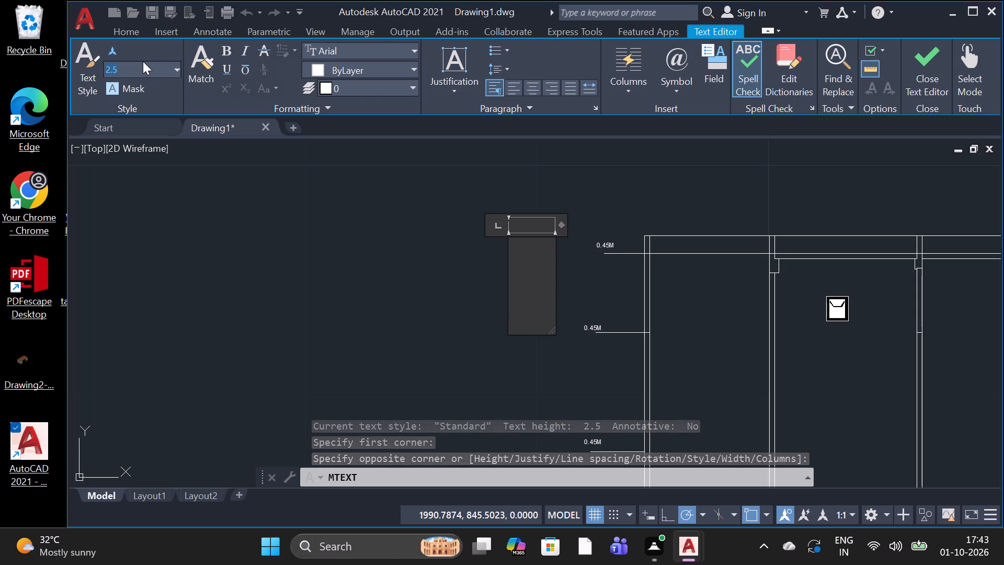
key("BackSpace")
key("BackSpace")
type("0.20")
key("Return")
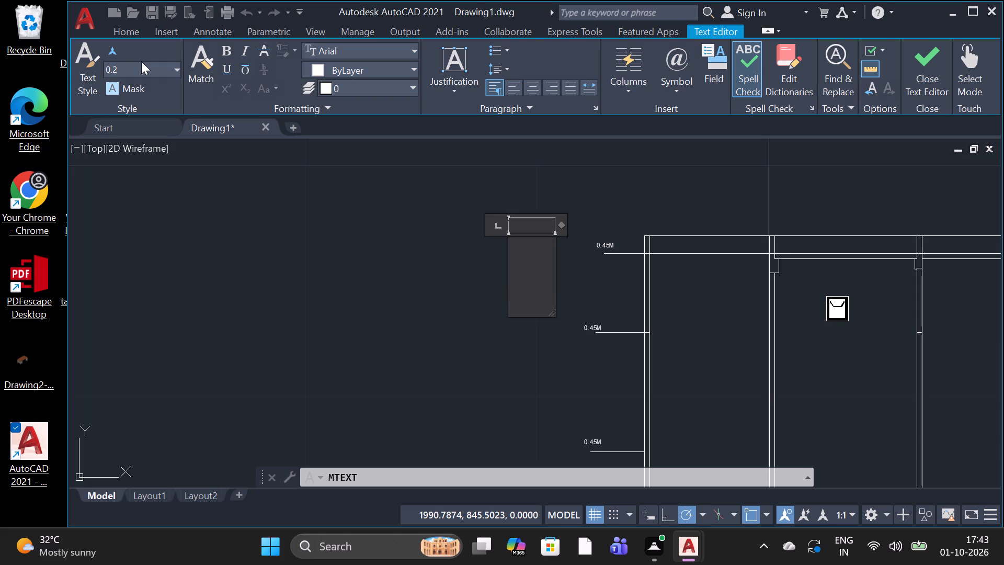
type("PRA")
key("BackSpace")
key("BackSpace")
type("ARA")
type("PET WALL")
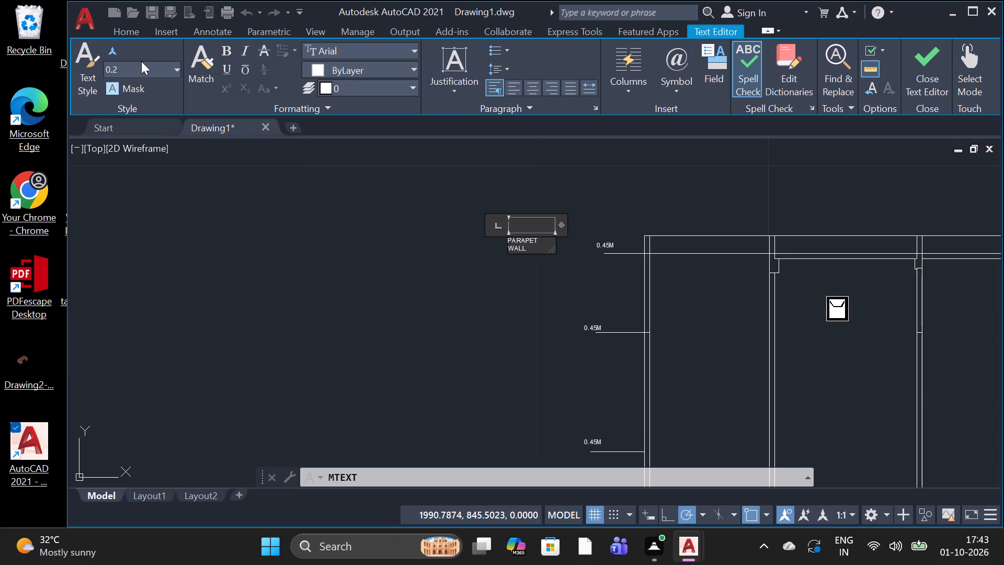
key("space")
key("shift+plus")
key("6")
key("period")
type("85")
key("m")
Continue the parapet wall note with the words TERRACE FLOOR LVL and finish the text.
key("space")
type("T")
key("e")
type("RR")
key("a")
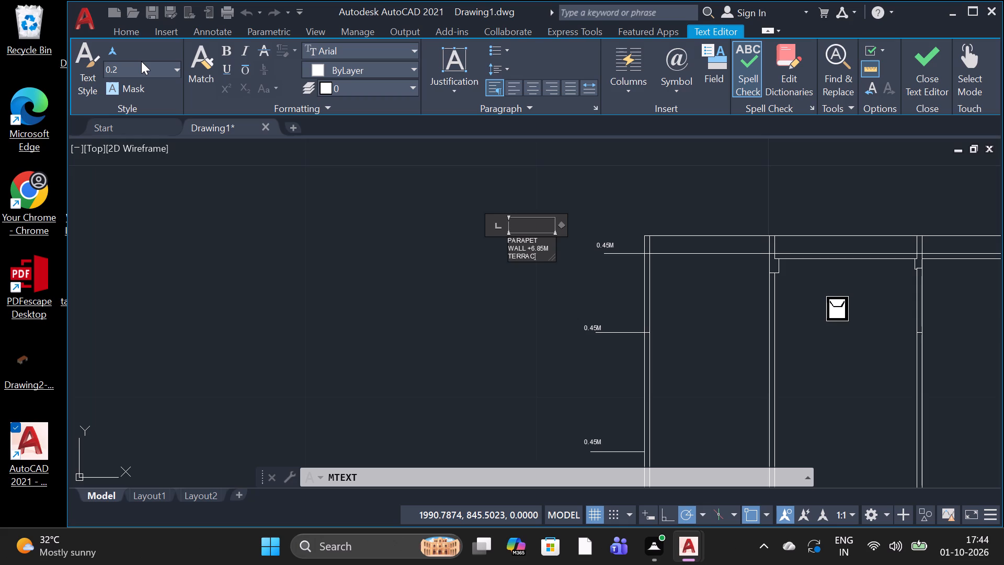
key("c")
key("e")
key("space")
type("F")
type("LOO")
key("r")
key("space")
type("LV")
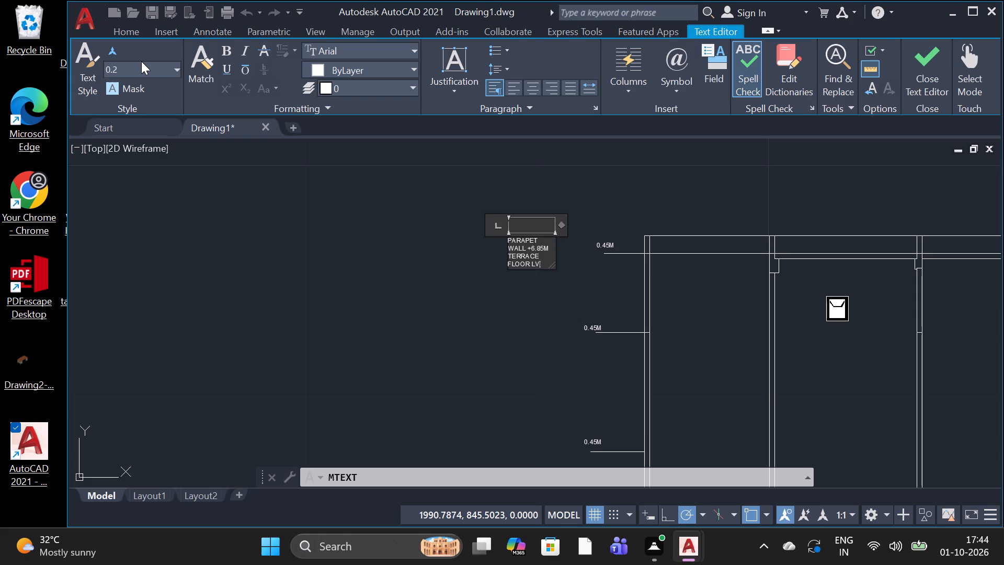
key("i")
key("BackSpace")
key("l")
key("space")
left_click(257, 243)
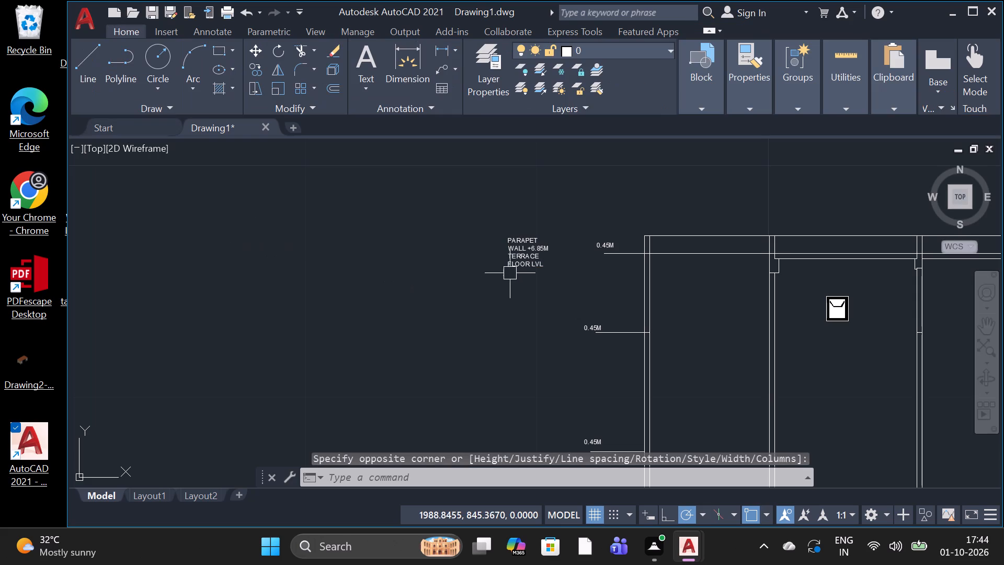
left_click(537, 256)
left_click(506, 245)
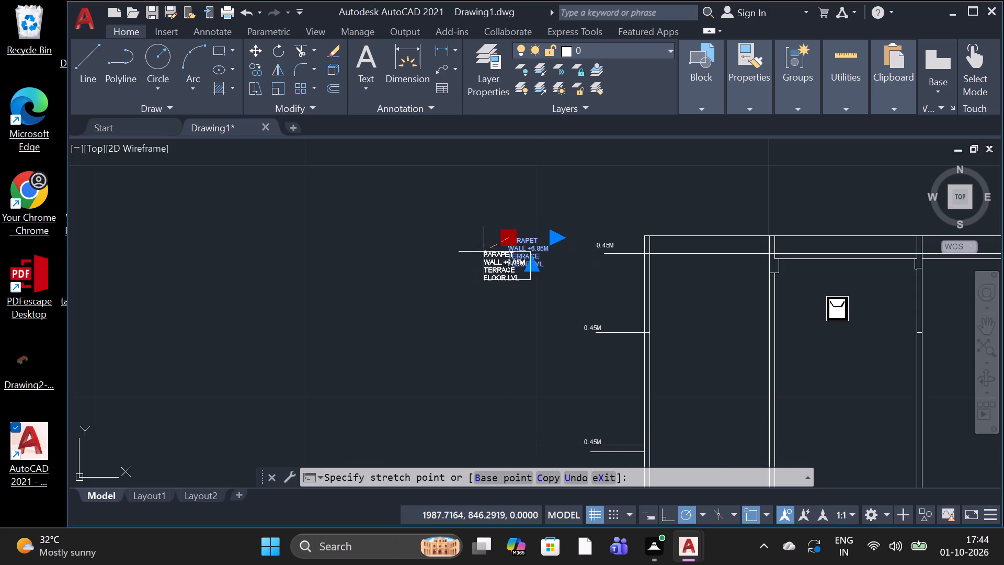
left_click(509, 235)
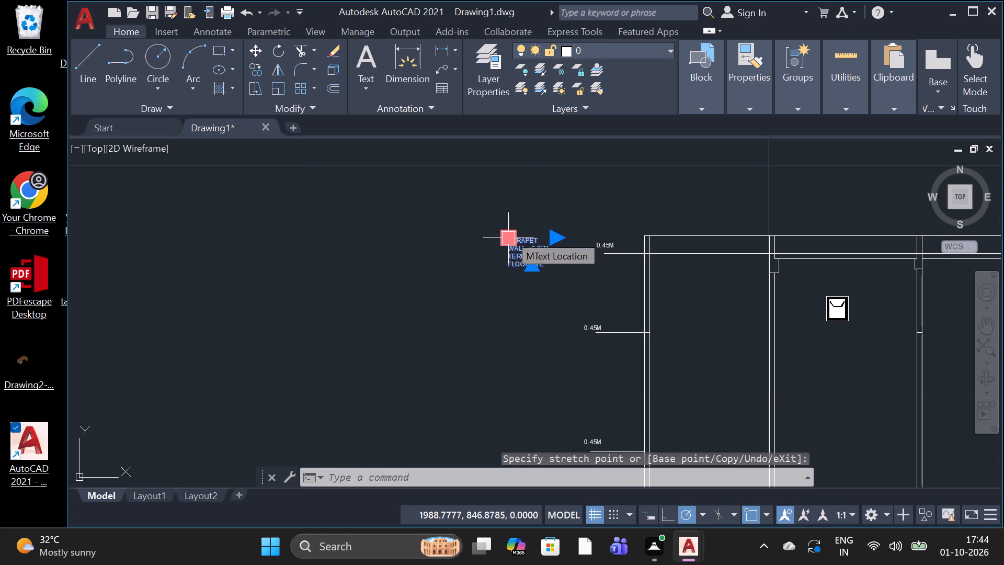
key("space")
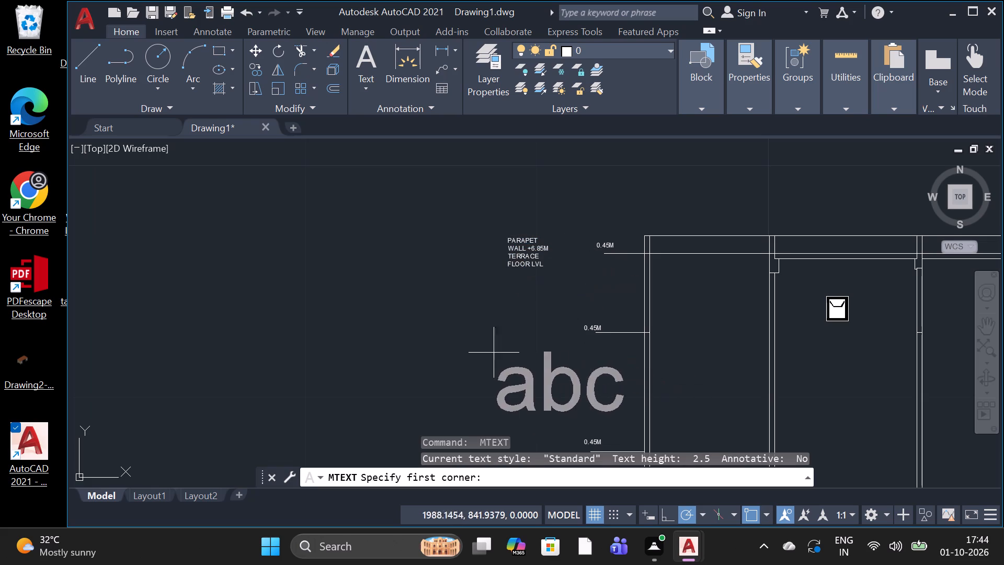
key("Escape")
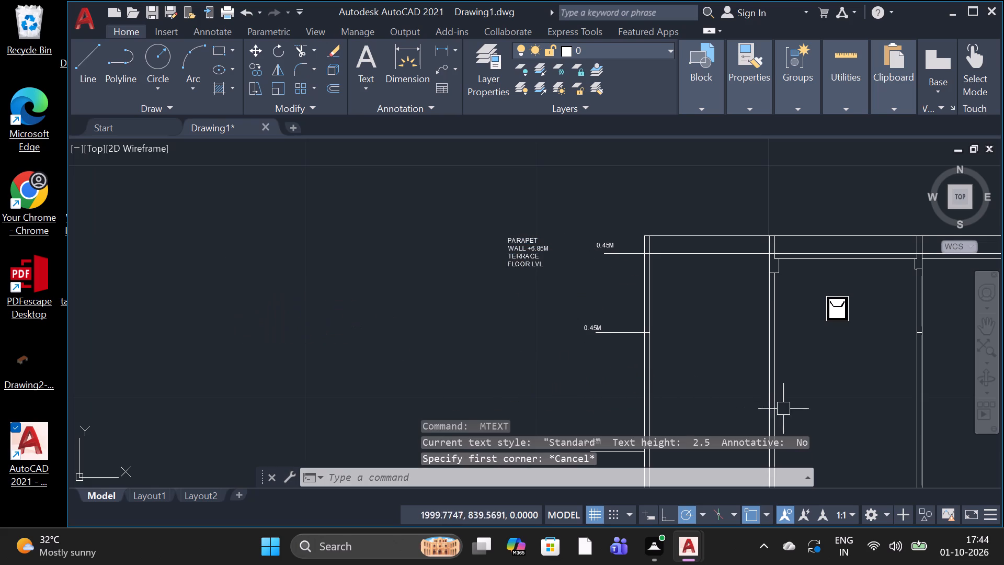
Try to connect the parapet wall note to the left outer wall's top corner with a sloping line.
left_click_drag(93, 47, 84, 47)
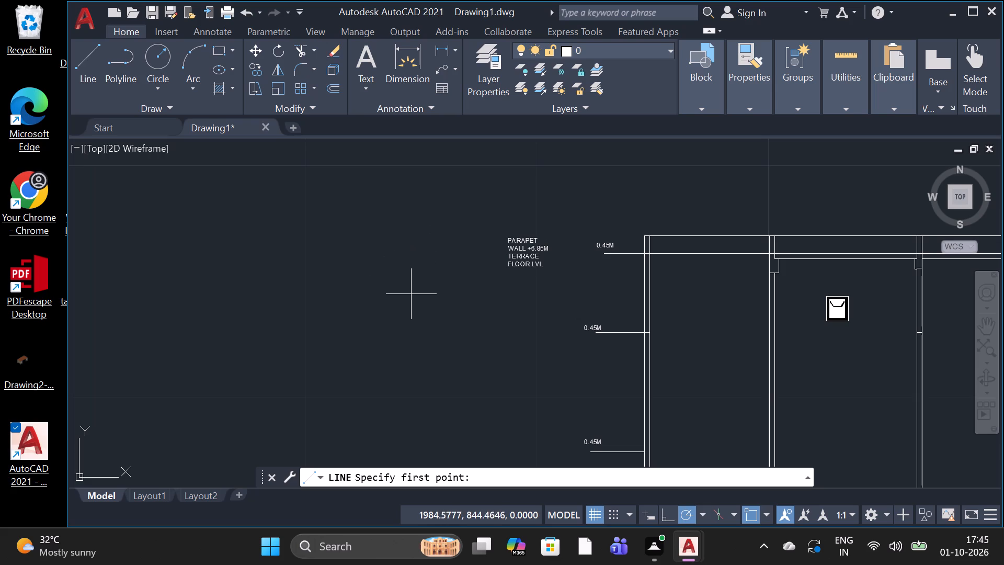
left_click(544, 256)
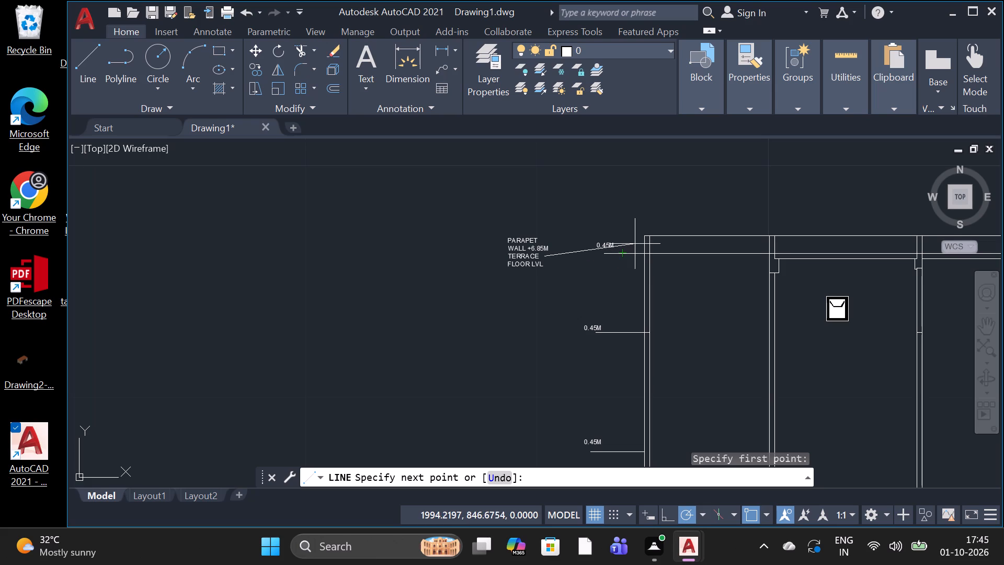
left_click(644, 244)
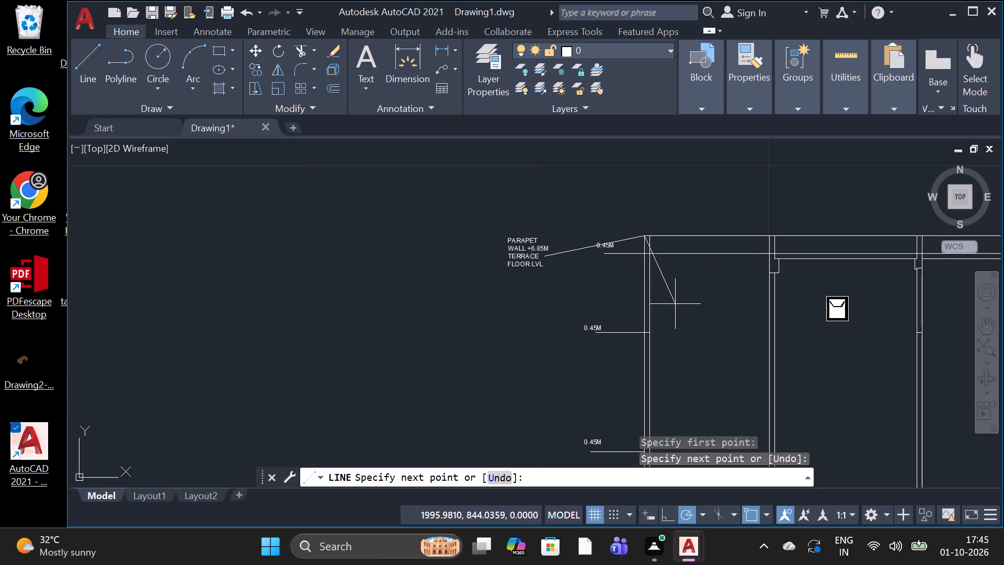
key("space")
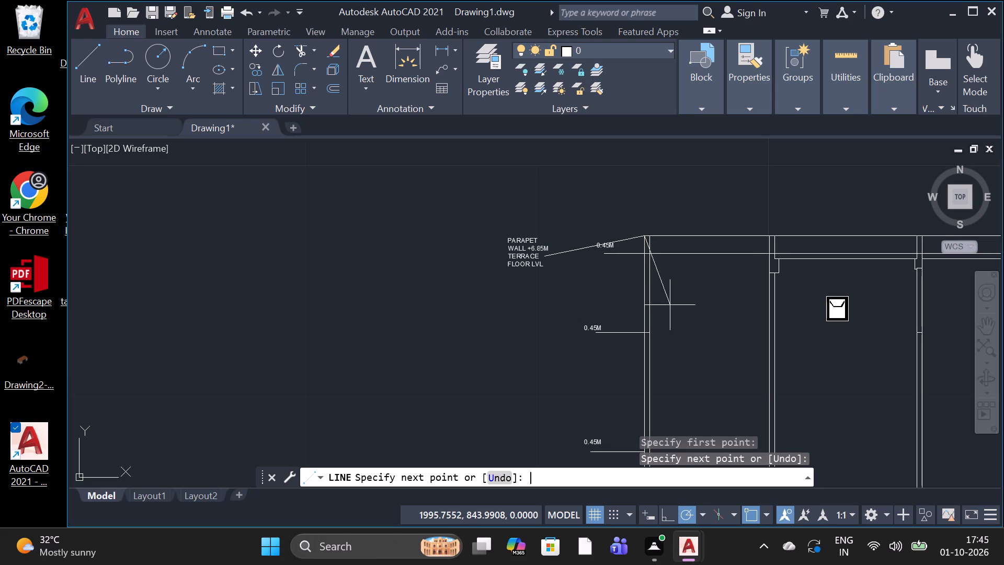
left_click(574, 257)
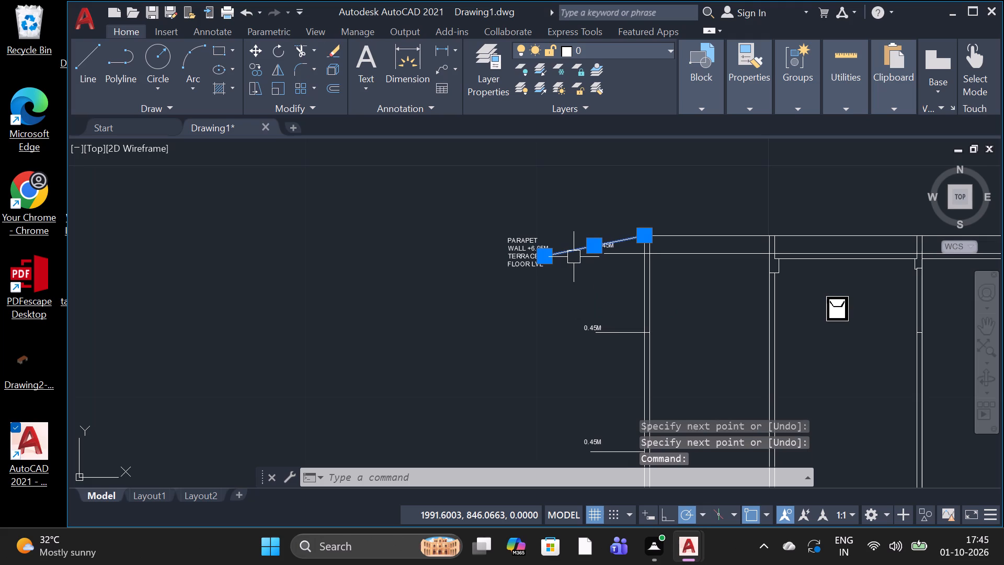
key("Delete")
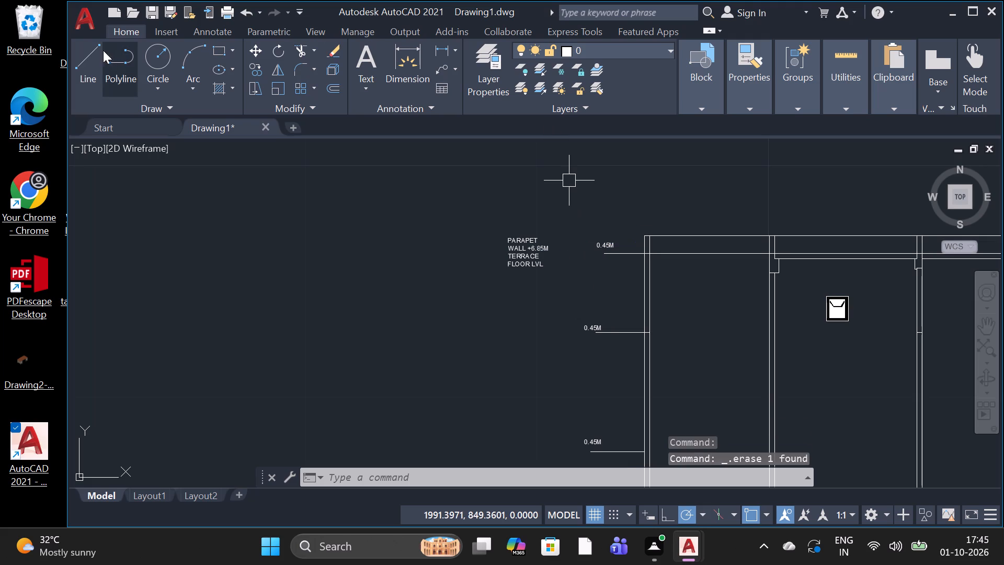
Draw a horizontal line from the left outer wall's outer face, just above the roof slab's lower line, out to the parapet wall note.
left_click_drag(96, 56, 100, 56)
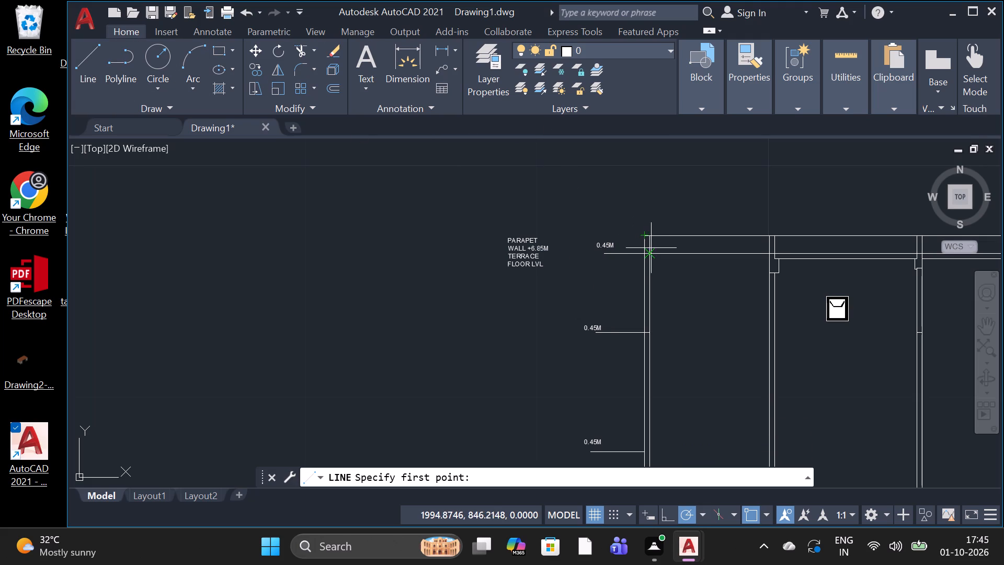
scroll(648, 251, "up", 2)
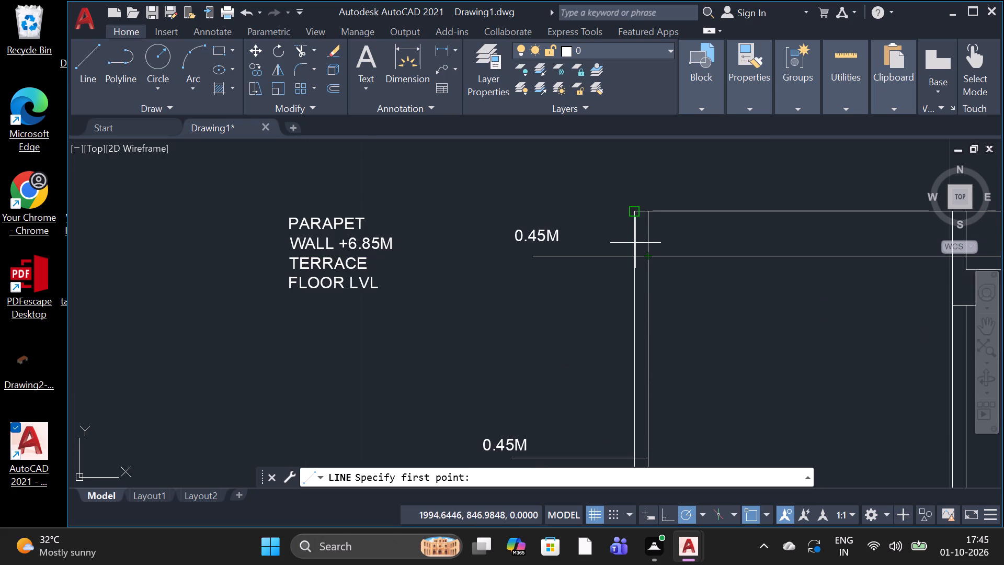
left_click(635, 243)
left_click(635, 243)
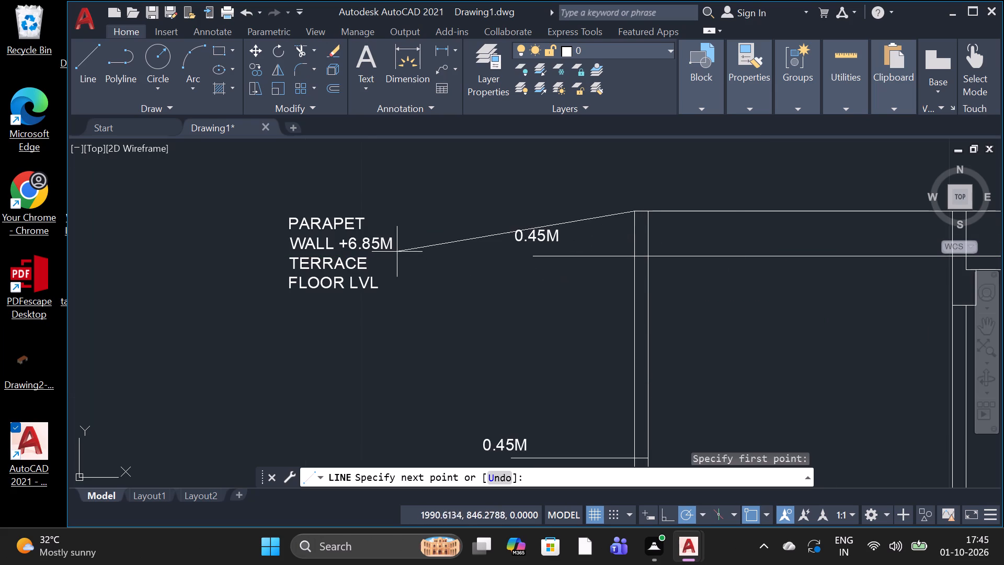
left_click(634, 239)
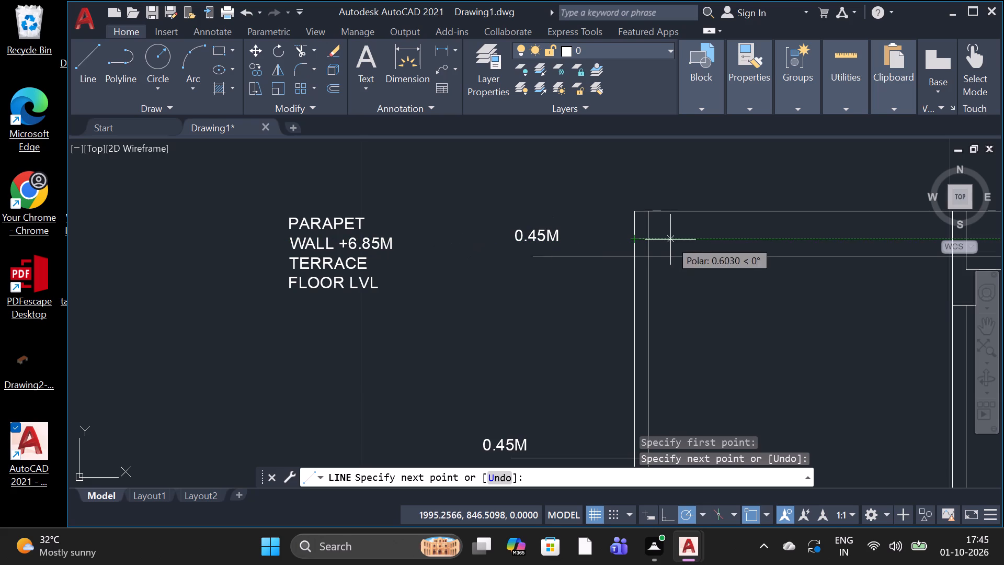
scroll(634, 252, "up", 2)
left_click(634, 246)
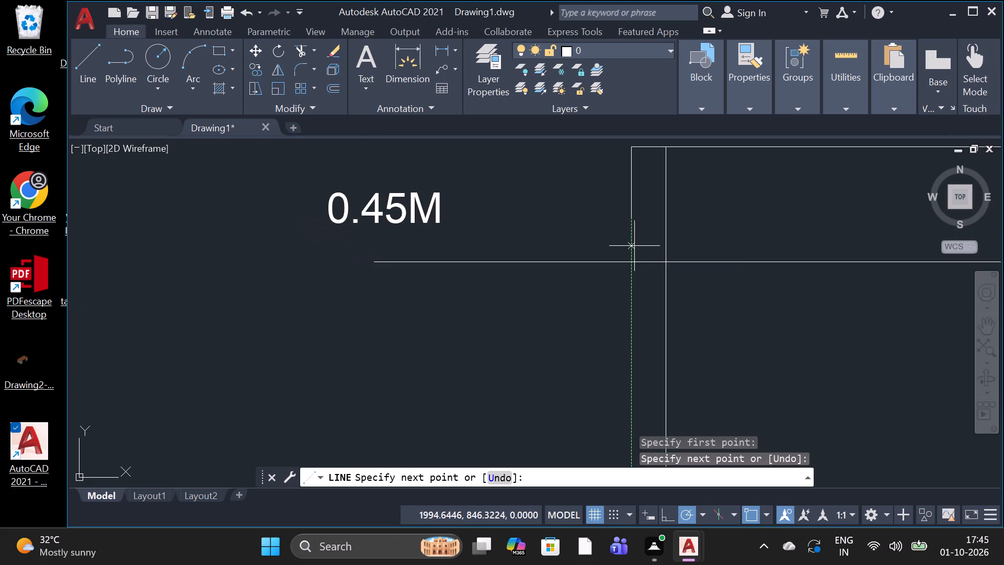
scroll(179, 243, "down", 2)
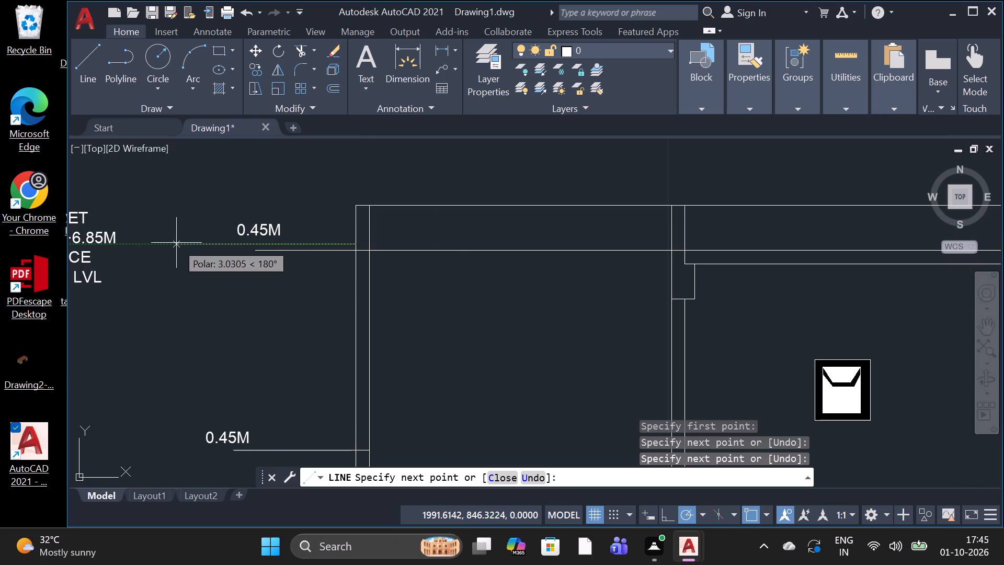
left_click(120, 245)
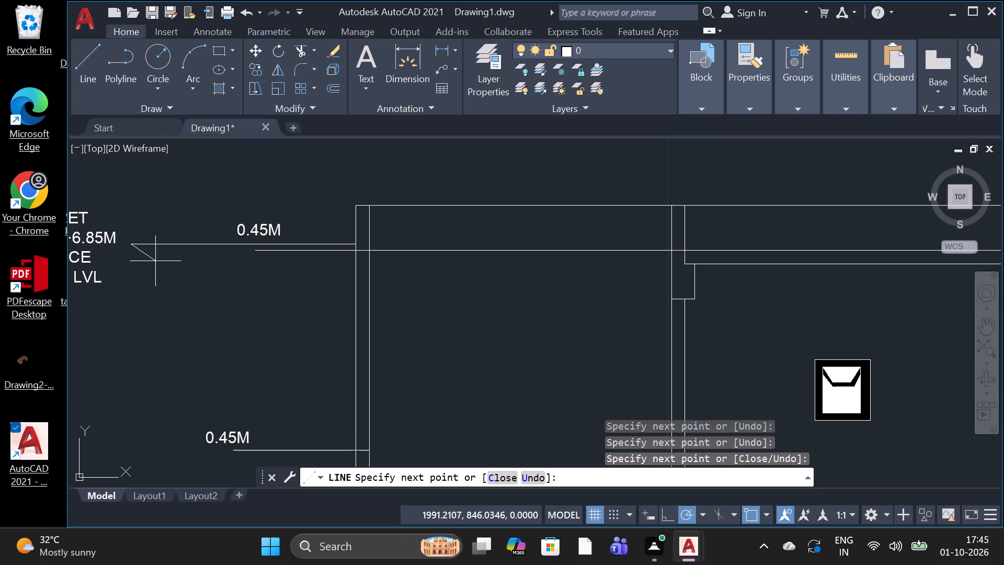
key("space")
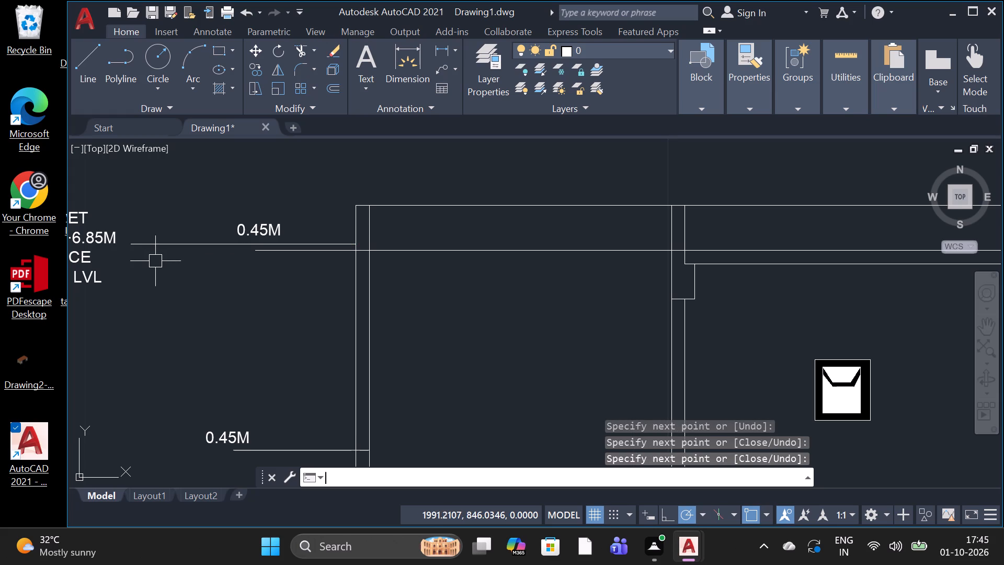
Place a multileader at the first inner wall, from its top corner down to a landing beside the small roof beam.
scroll(148, 257, "down", 2)
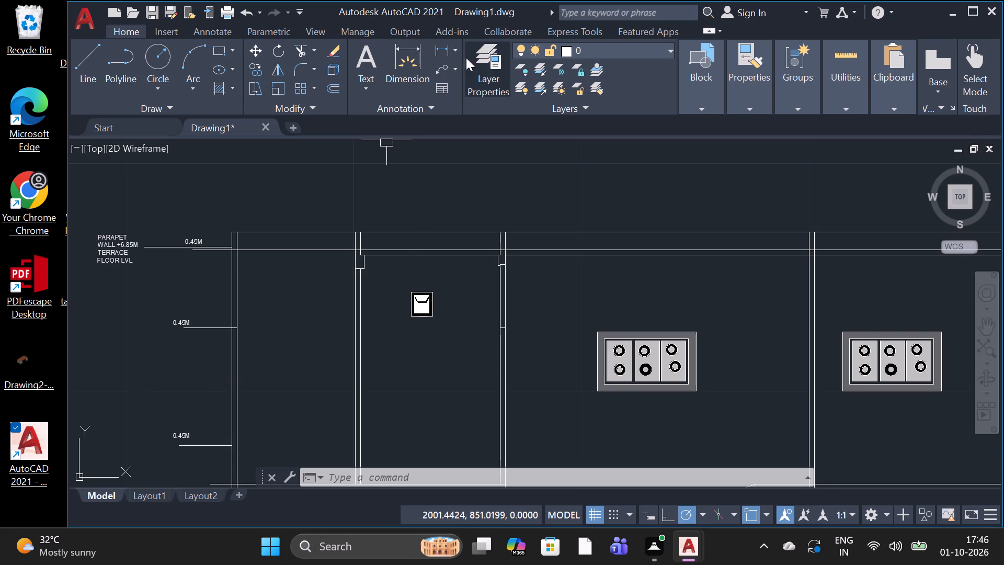
left_click(444, 71)
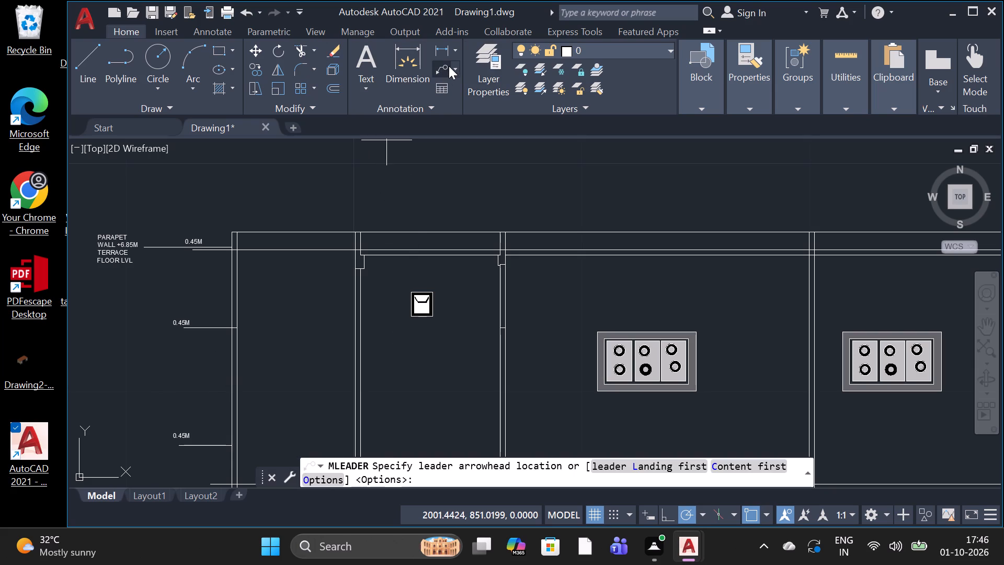
left_click(450, 66)
left_click(452, 66)
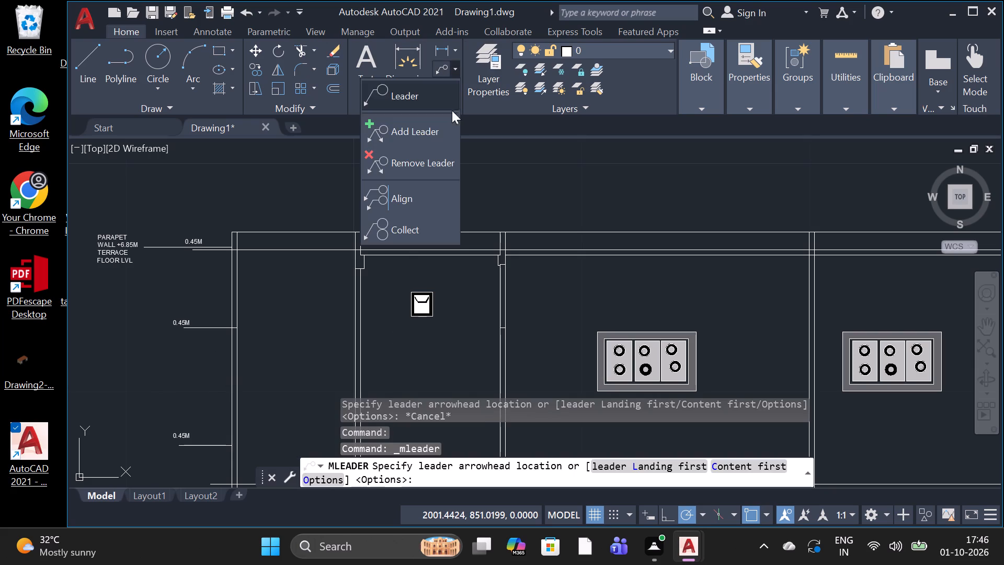
left_click(442, 107)
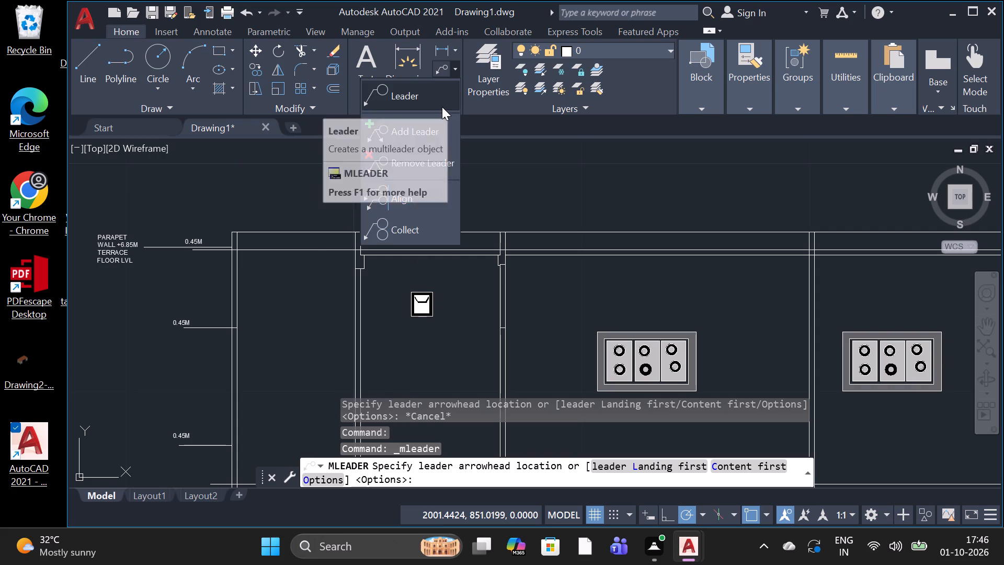
scroll(388, 323, "down", 2)
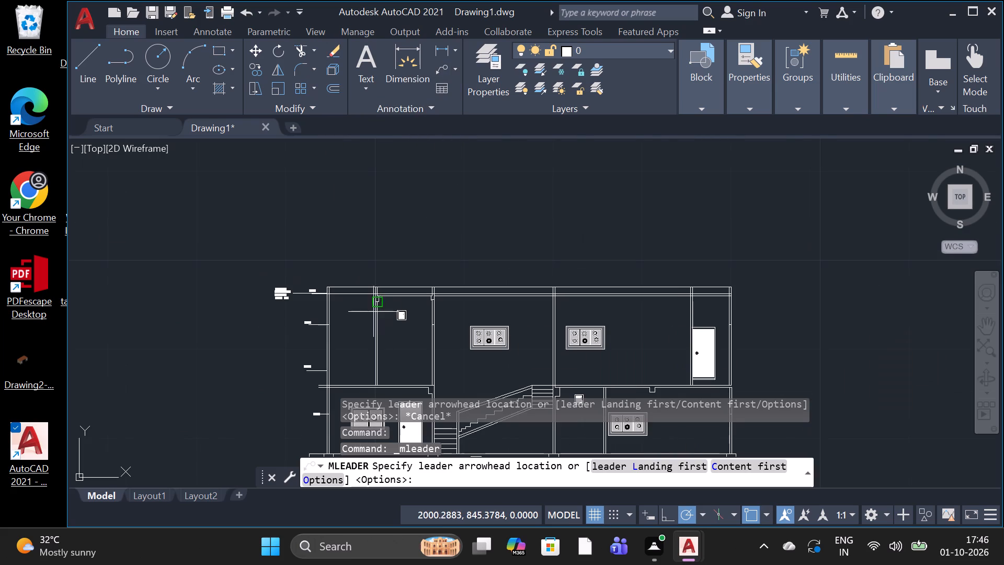
scroll(371, 304, "up", 3)
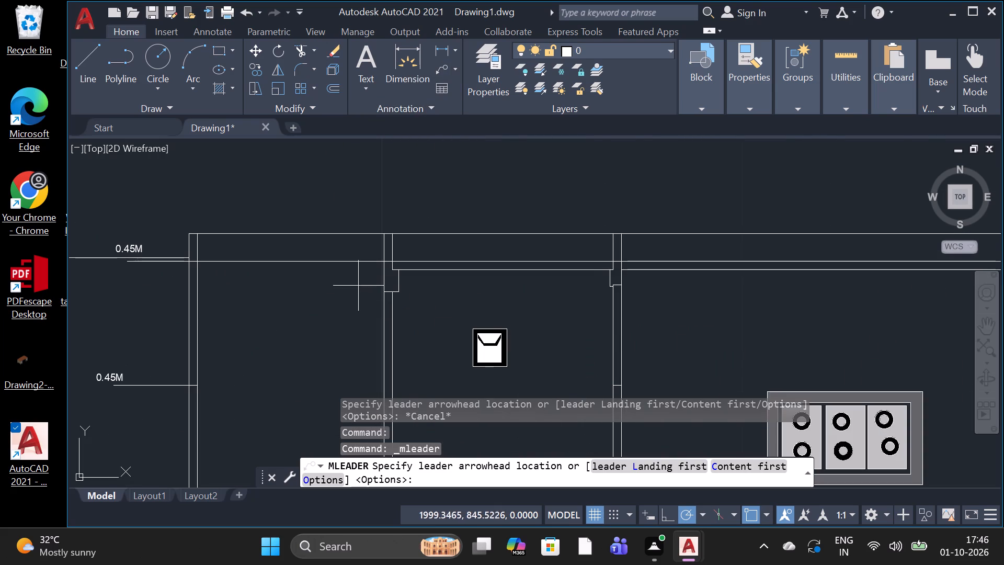
scroll(360, 282, "up", 2)
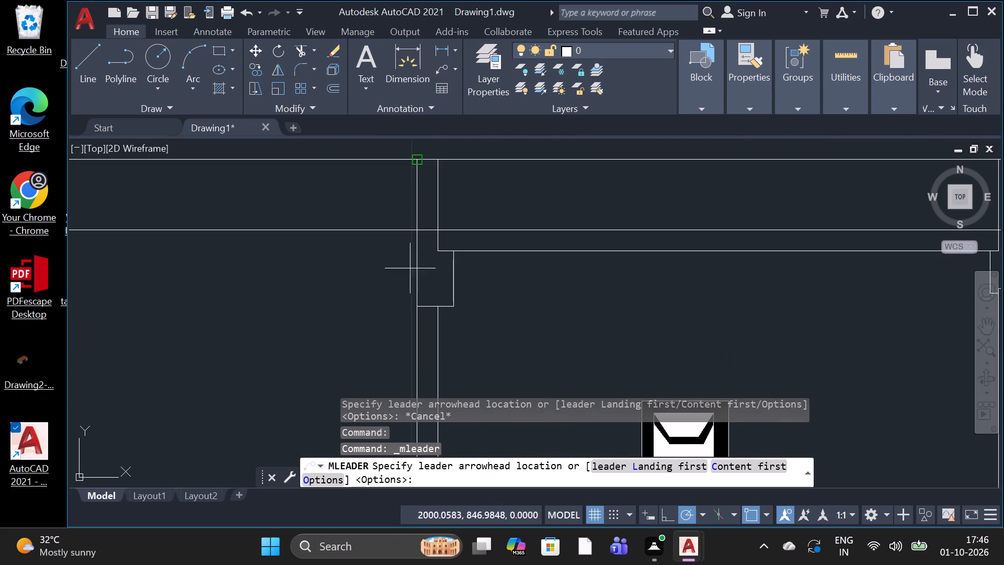
left_click(423, 272)
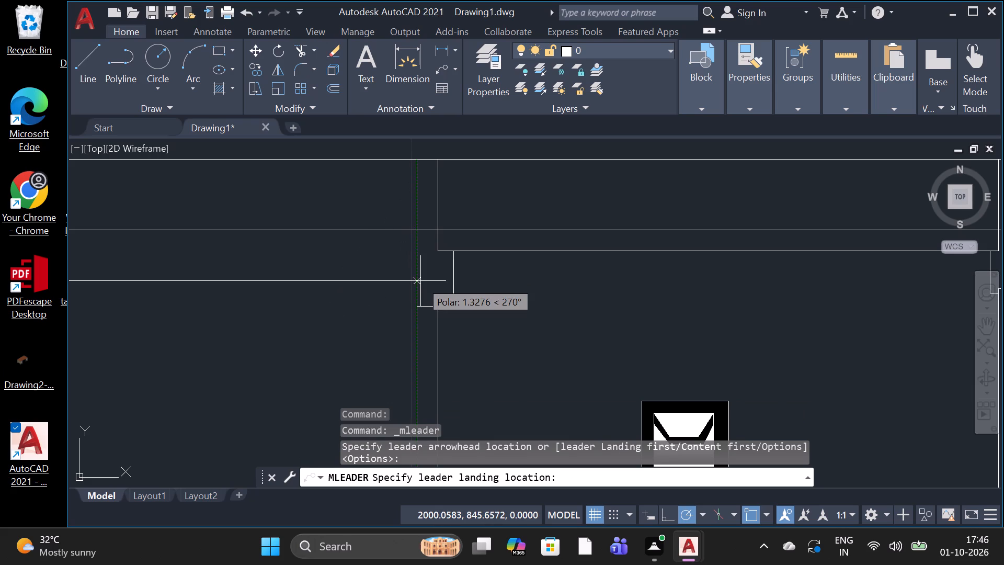
left_click(420, 281)
Give the leader label a text height of 0.20, enter R.C.C BEAM as its text and finish it.
scroll(381, 306, "down", 1)
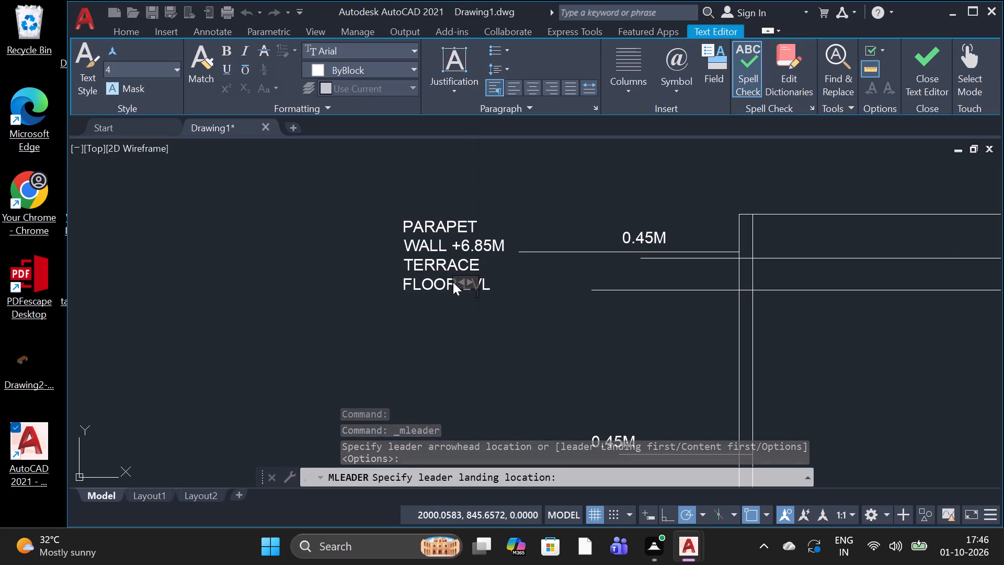
scroll(453, 282, "down", 2)
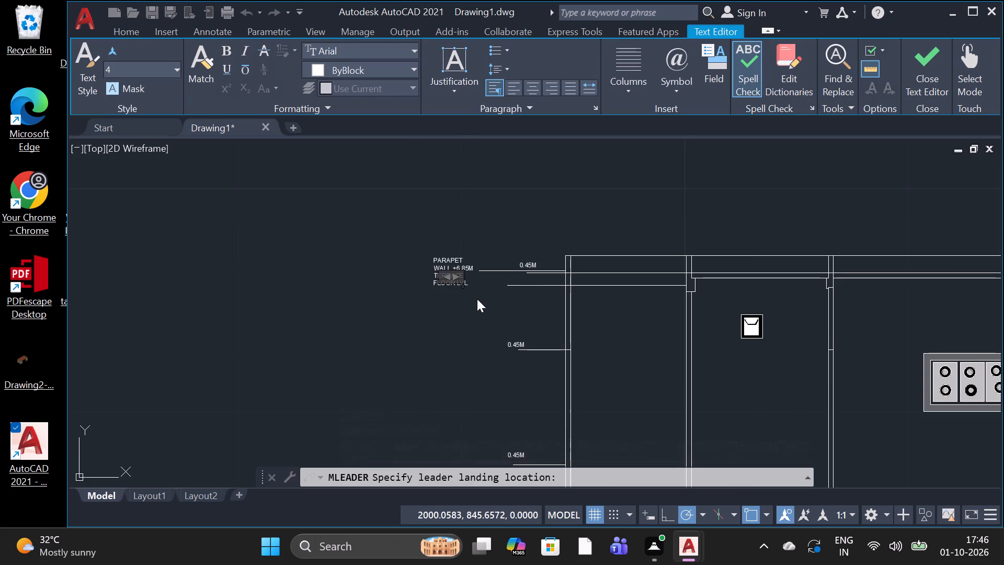
scroll(491, 289, "up", 2)
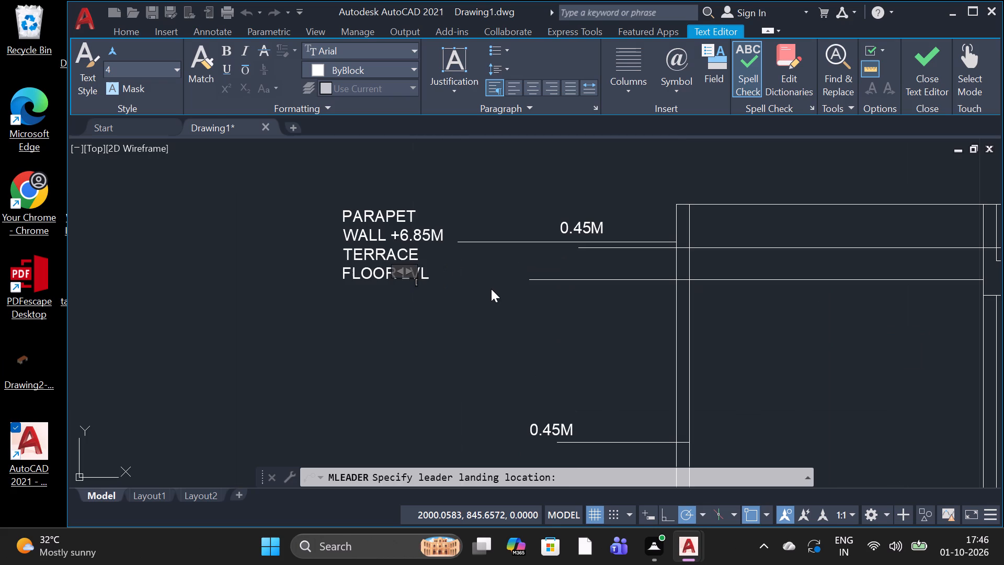
key("space")
left_click(140, 67)
key("BackSpace")
type("0.")
type("20")
key("Return")
key("Return")
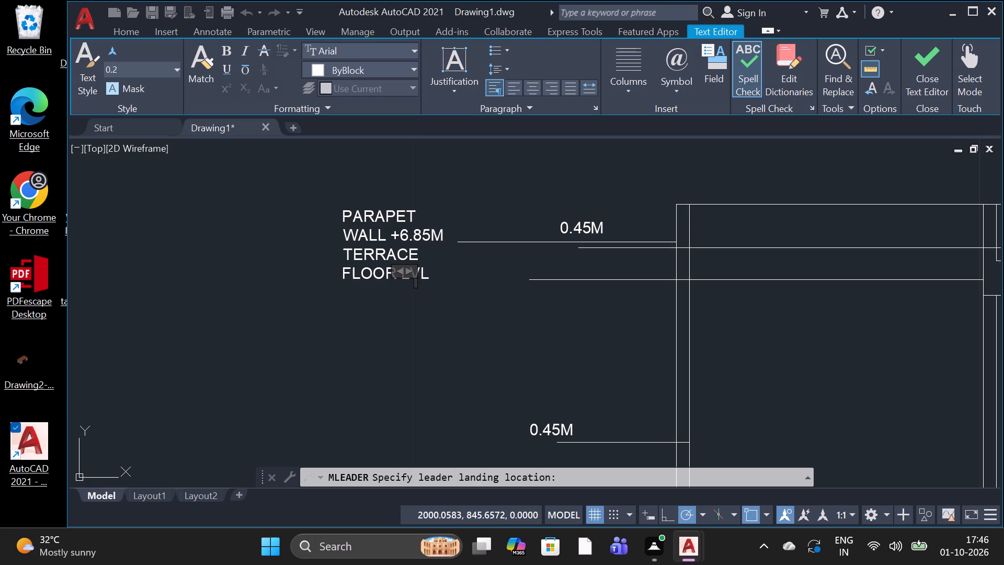
key("r")
key("period")
type("C.C")
key("space")
type("B")
key("e")
key("z")
key("BackSpace")
type("AM")
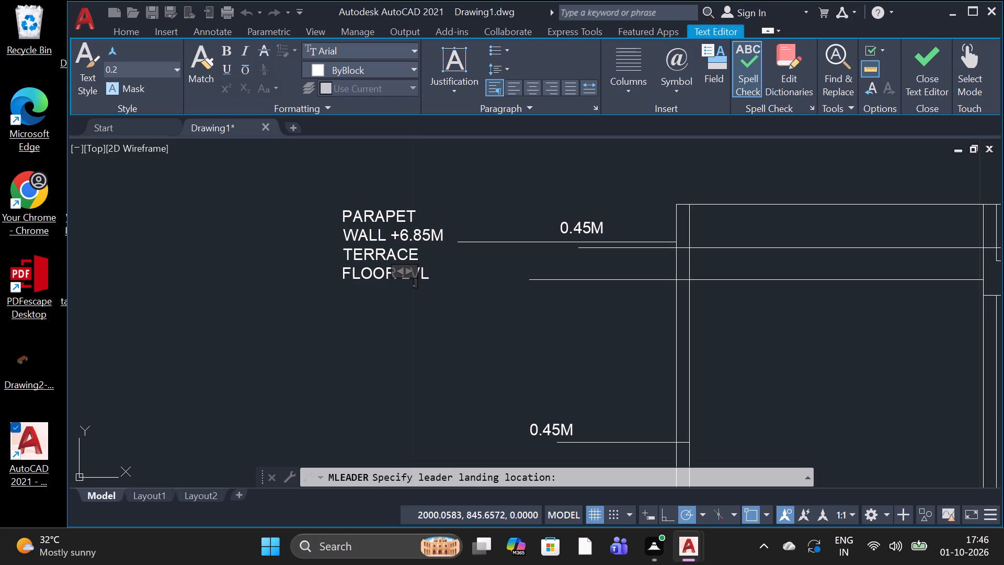
left_click(383, 332)
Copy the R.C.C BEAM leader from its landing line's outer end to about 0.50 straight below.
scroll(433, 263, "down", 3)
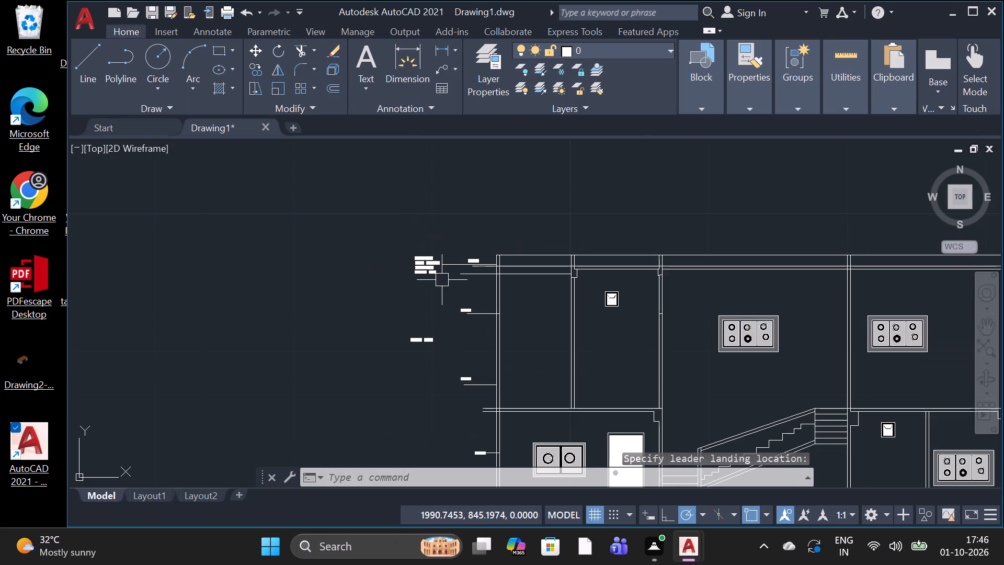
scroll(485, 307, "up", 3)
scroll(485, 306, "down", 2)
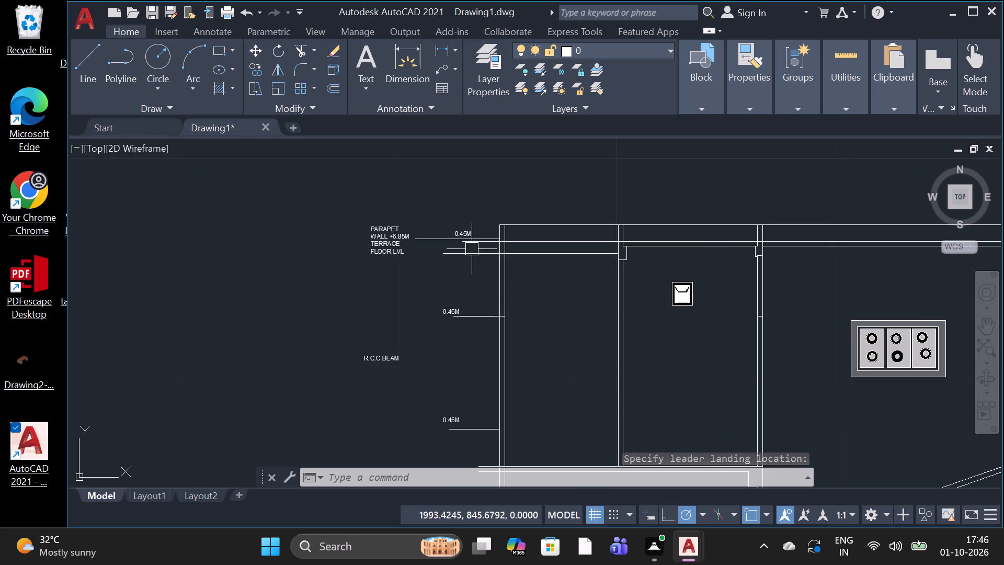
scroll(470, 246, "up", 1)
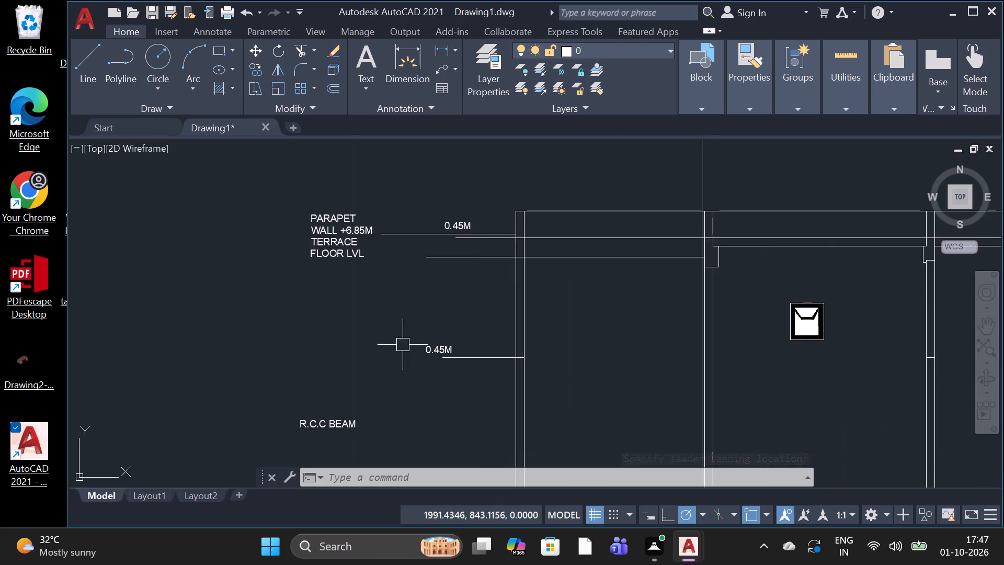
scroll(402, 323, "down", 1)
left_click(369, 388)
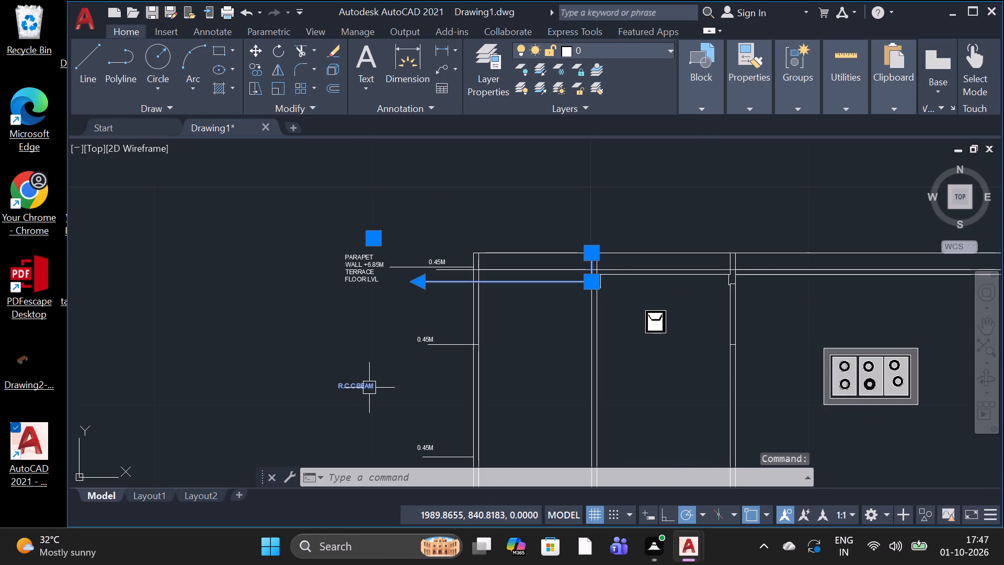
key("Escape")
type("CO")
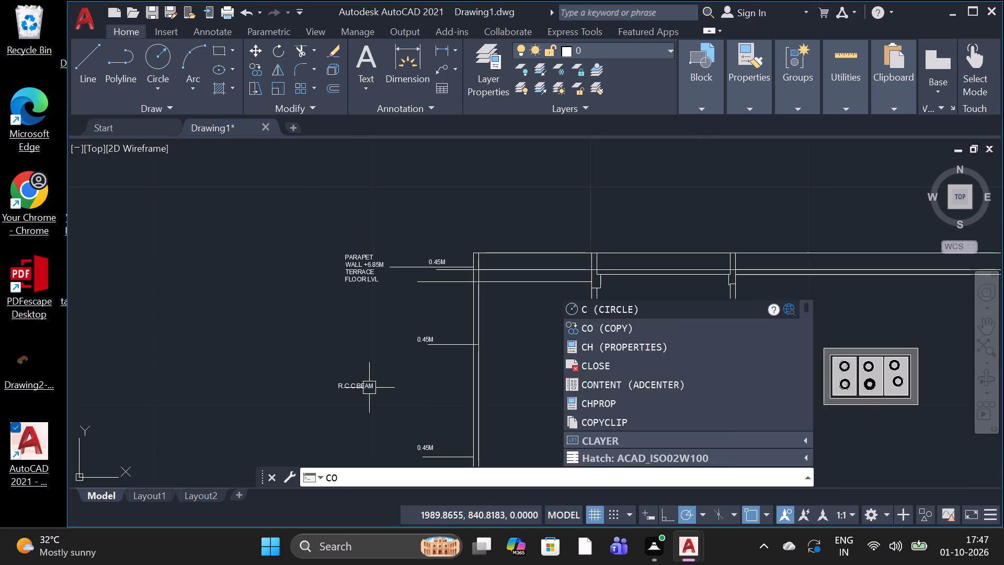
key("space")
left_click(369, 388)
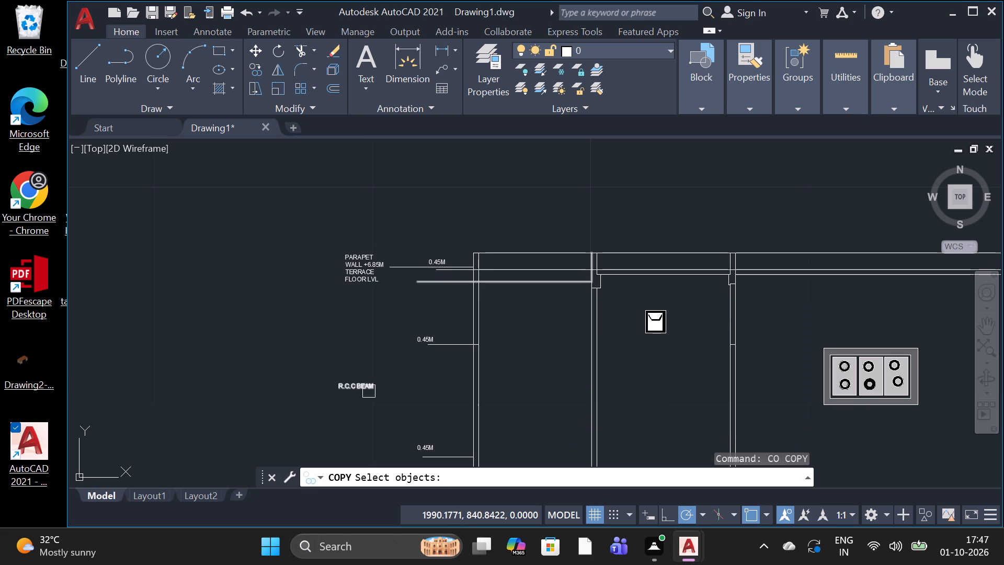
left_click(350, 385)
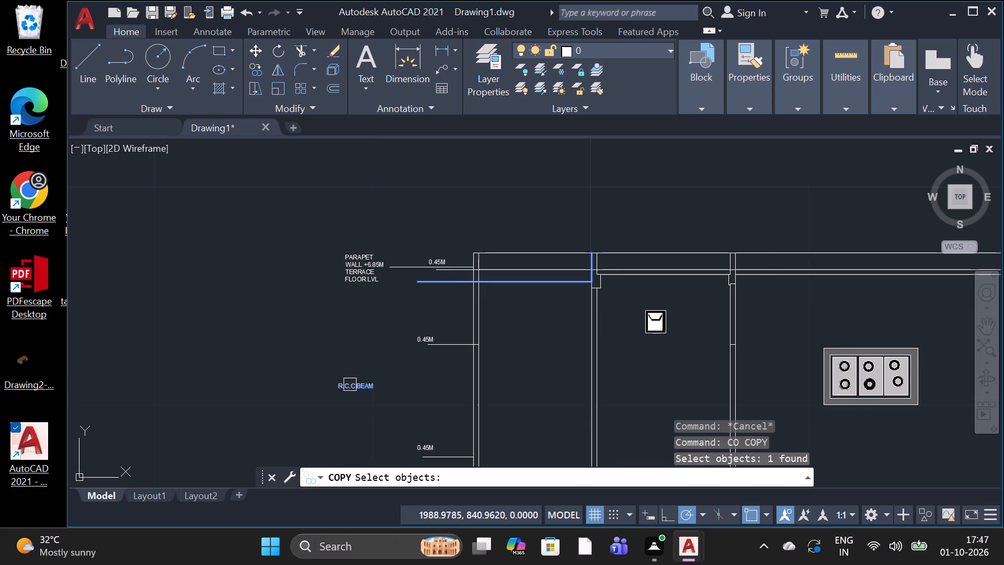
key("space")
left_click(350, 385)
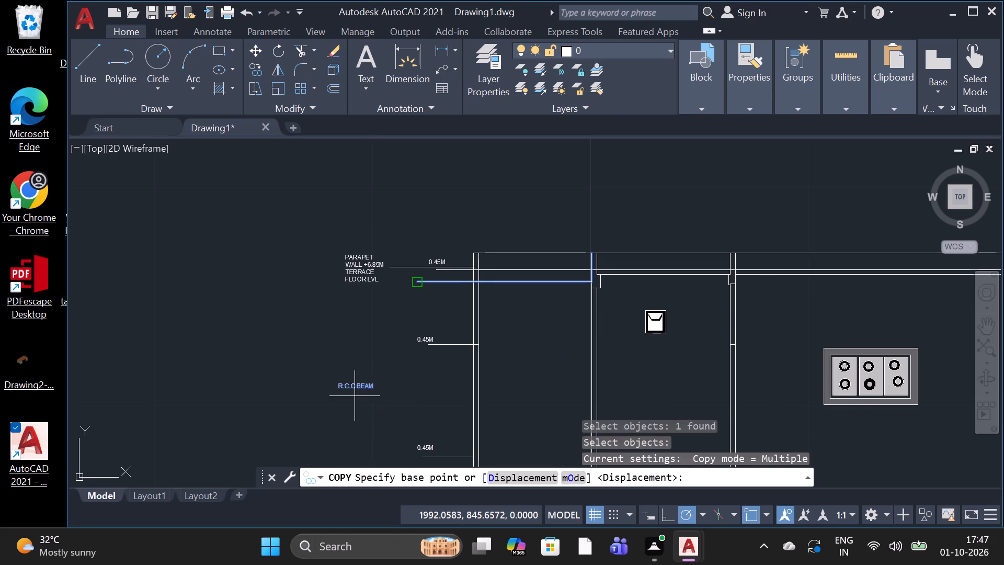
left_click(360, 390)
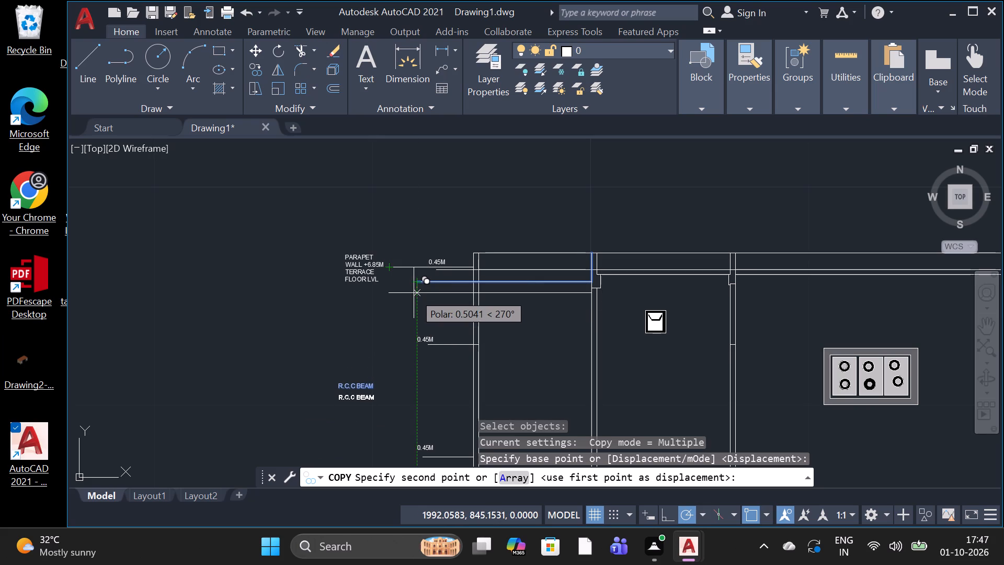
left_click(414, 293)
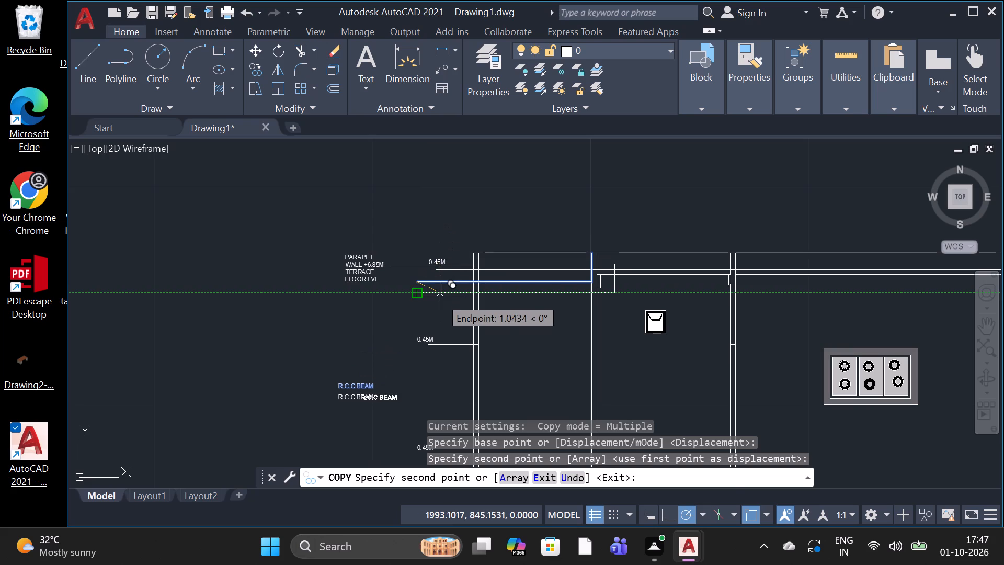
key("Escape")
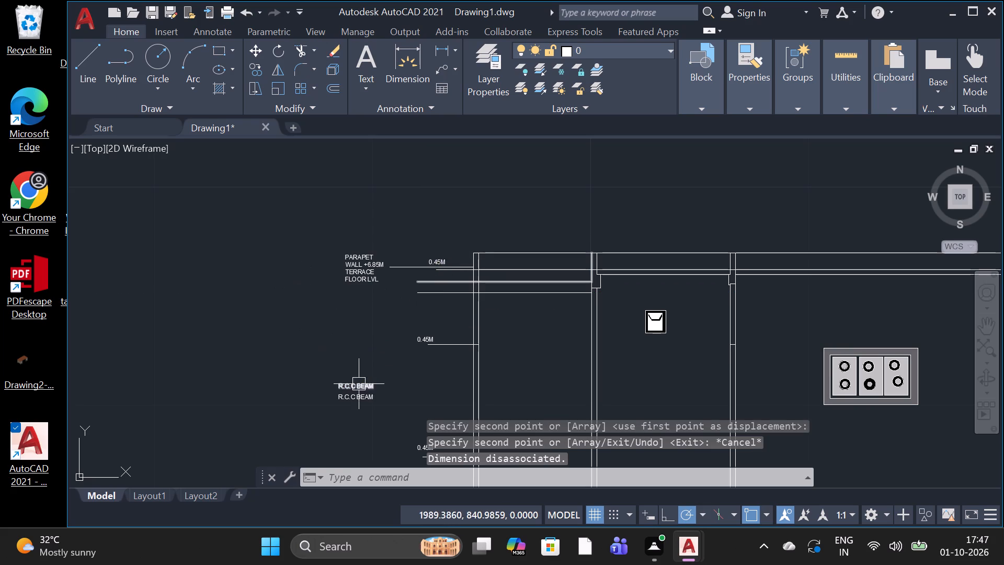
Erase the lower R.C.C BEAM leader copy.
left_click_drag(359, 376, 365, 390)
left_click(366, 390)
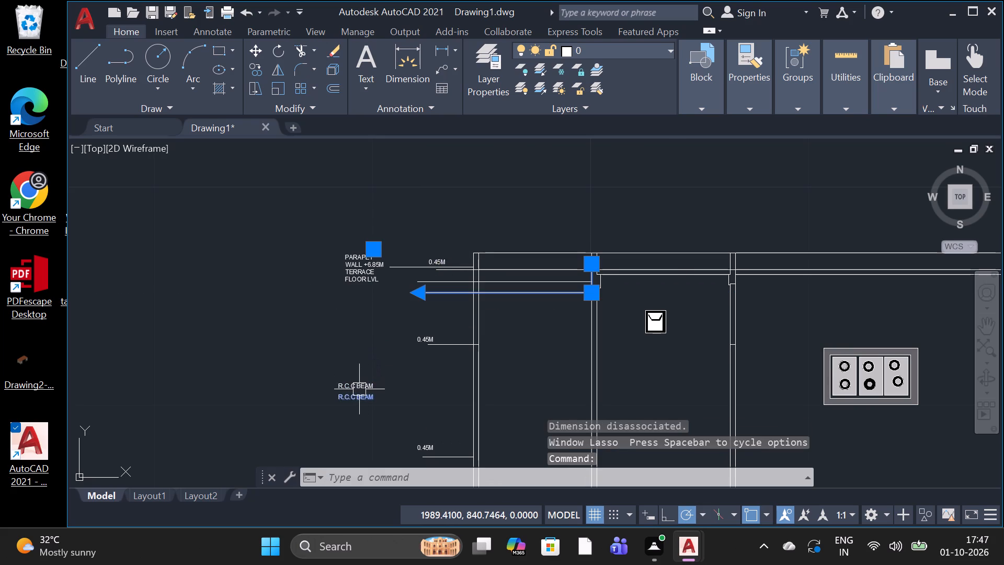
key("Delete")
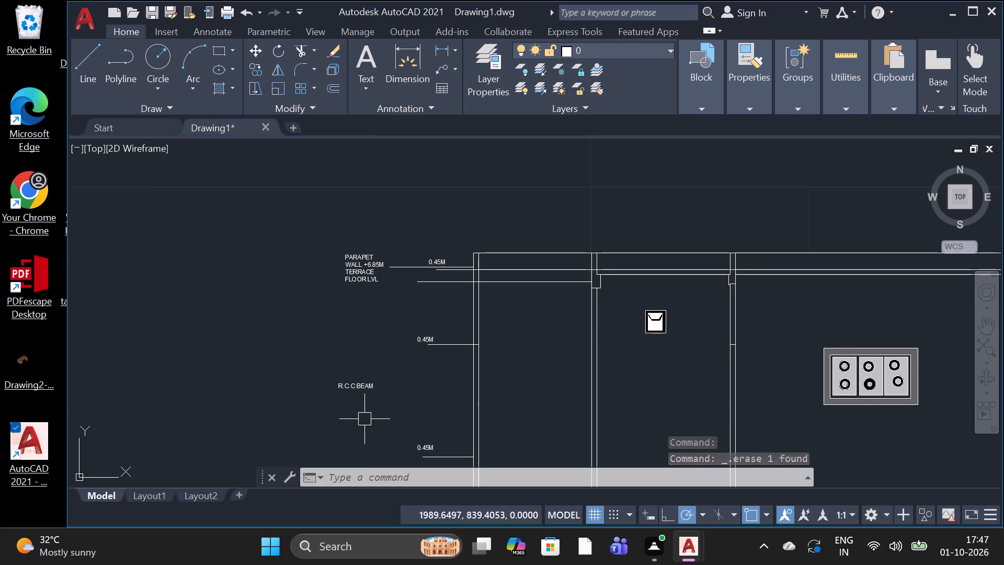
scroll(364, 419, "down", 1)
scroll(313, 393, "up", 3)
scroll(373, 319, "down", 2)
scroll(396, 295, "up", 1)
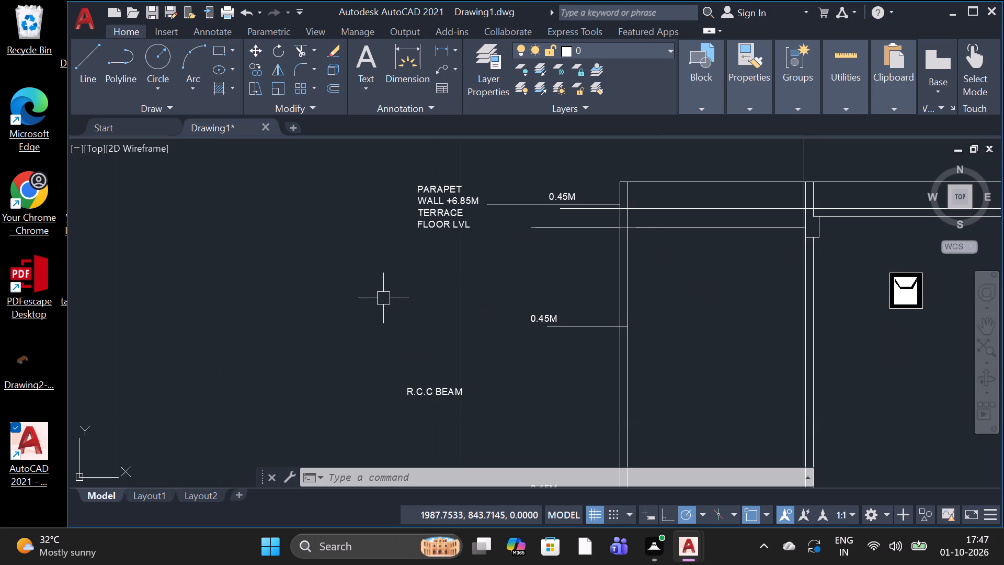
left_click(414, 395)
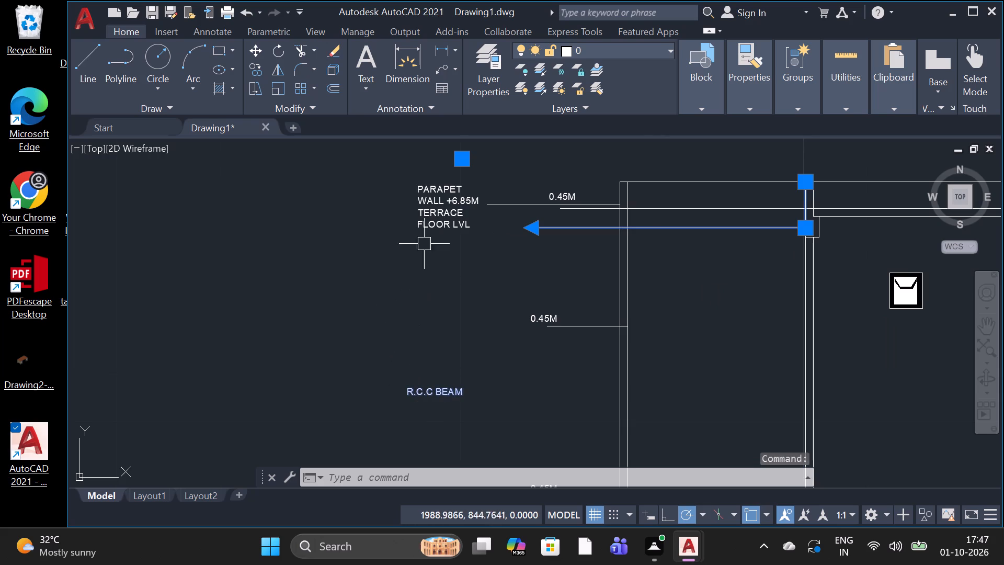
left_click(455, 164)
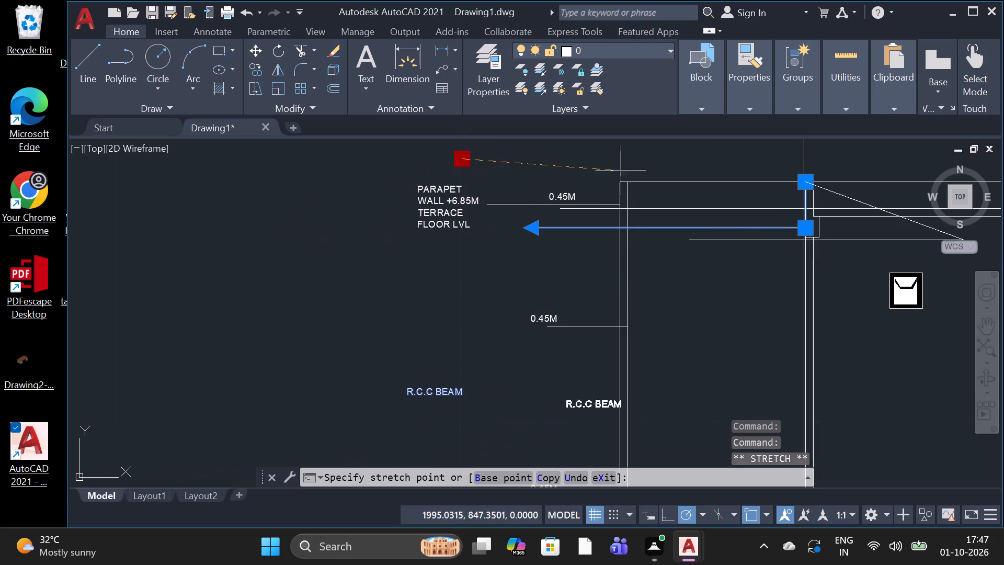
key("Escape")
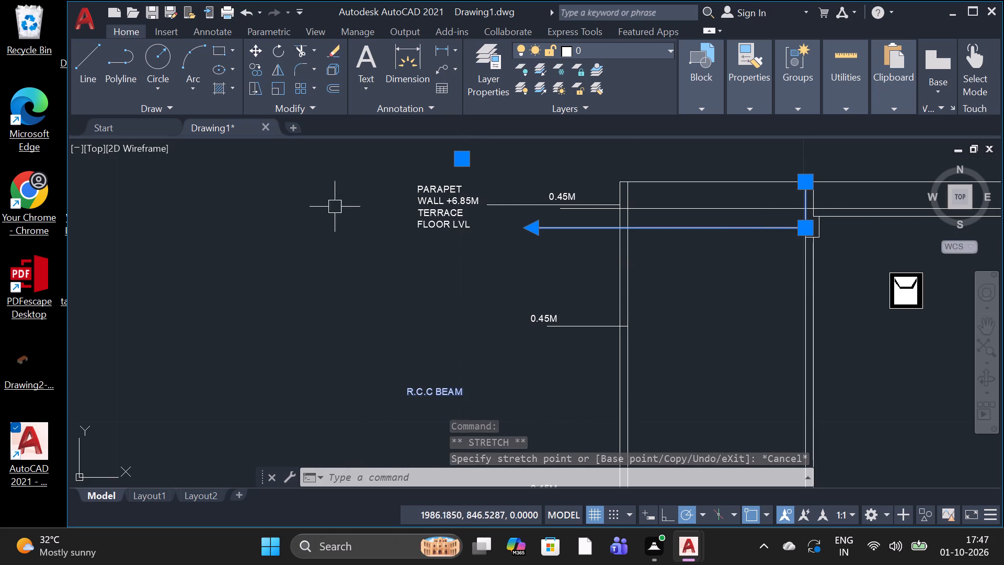
Place a multileader without text from the upper-storey outer wall's inner face, running horizontally outward just above the R.C.C BEAM label.
left_click(445, 66)
left_click(458, 69)
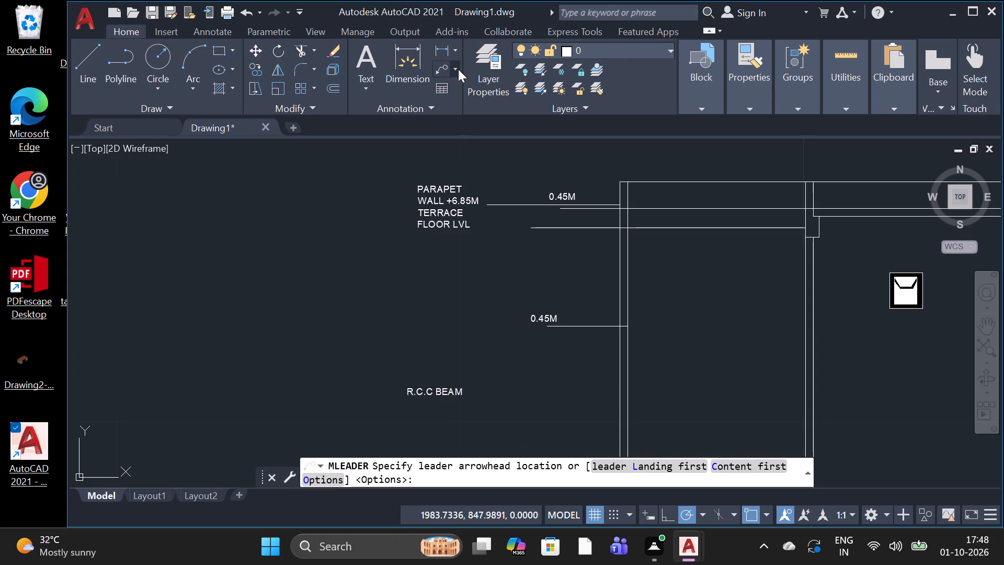
left_click(439, 95)
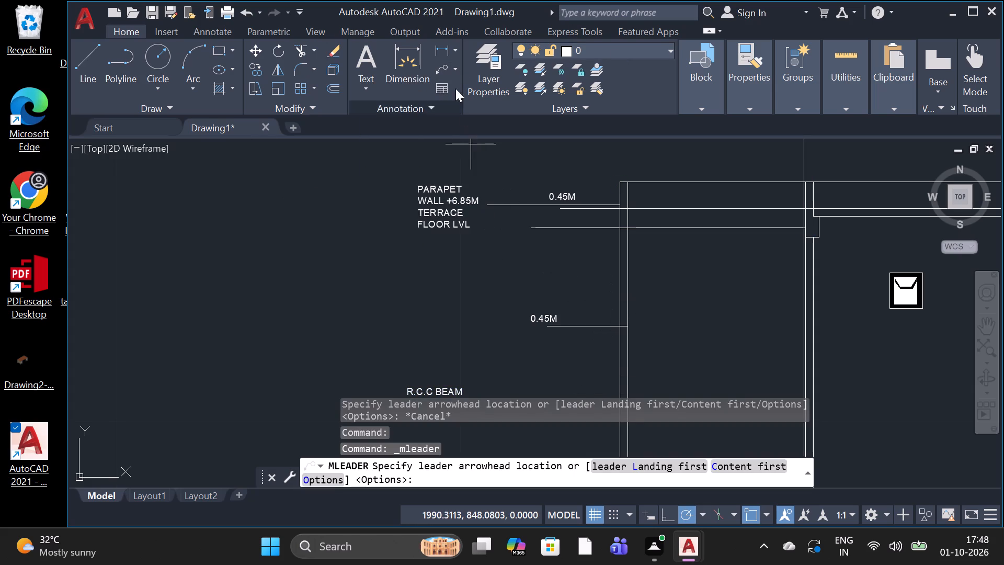
left_click(446, 70)
left_click(452, 64)
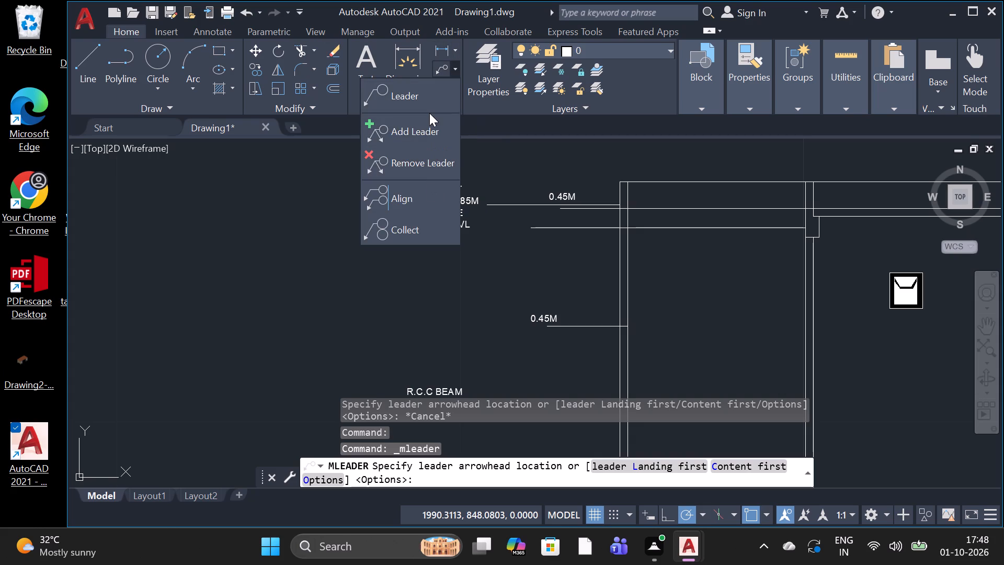
left_click(428, 103)
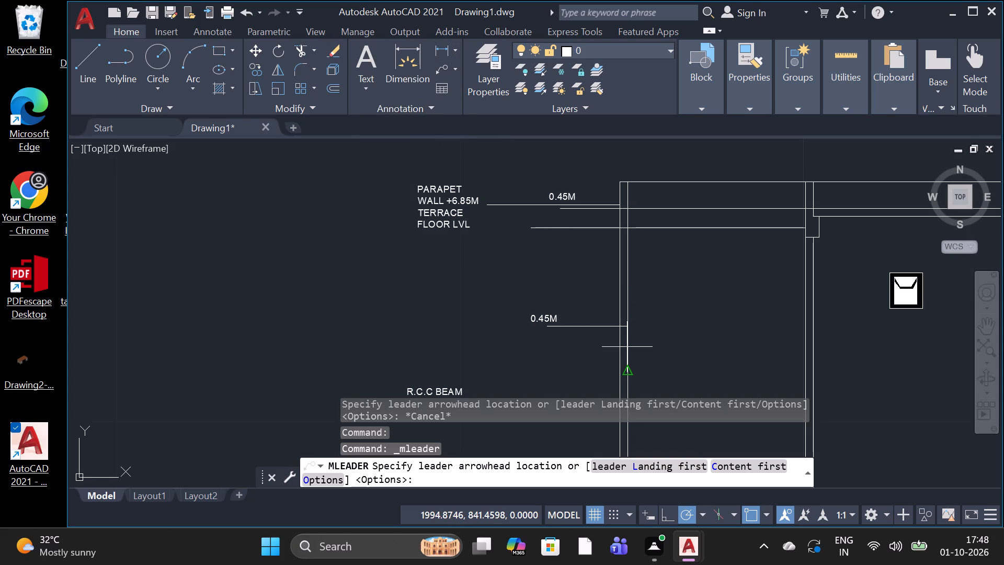
left_click(631, 371)
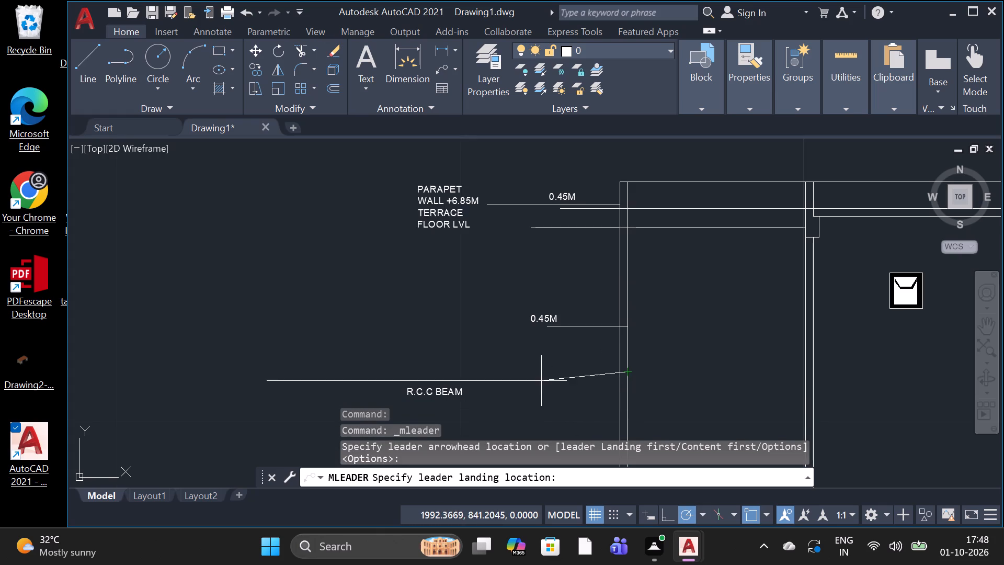
left_click(488, 368)
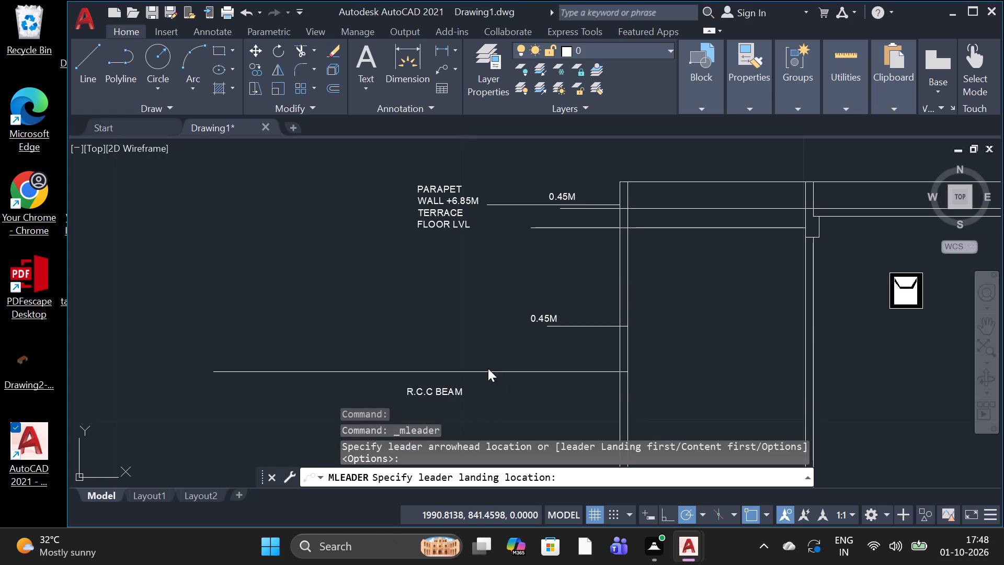
left_click(470, 371)
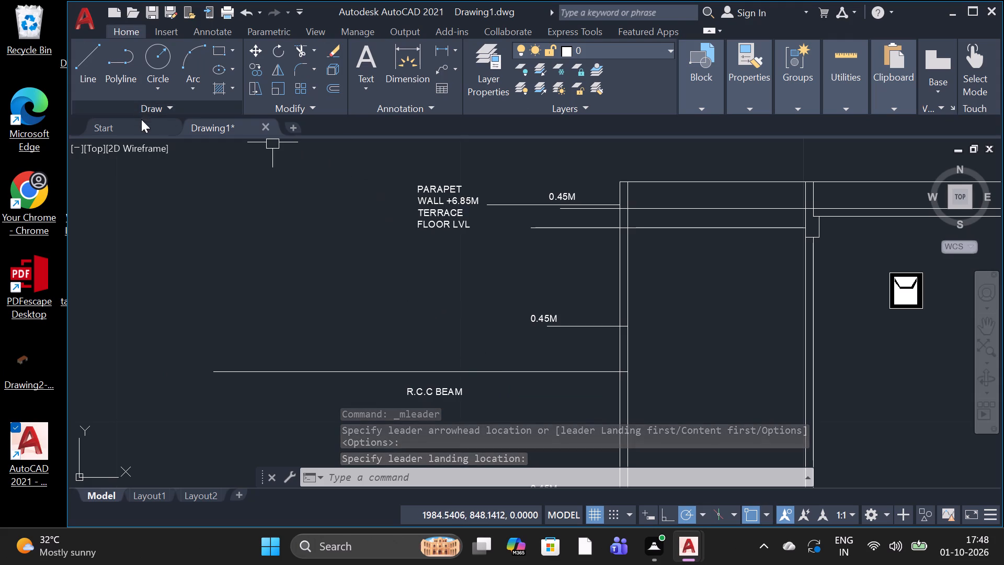
Add multiline text BRICK WALL at height 0.20 beside the outer end of the new wall leader.
left_click(180, 369)
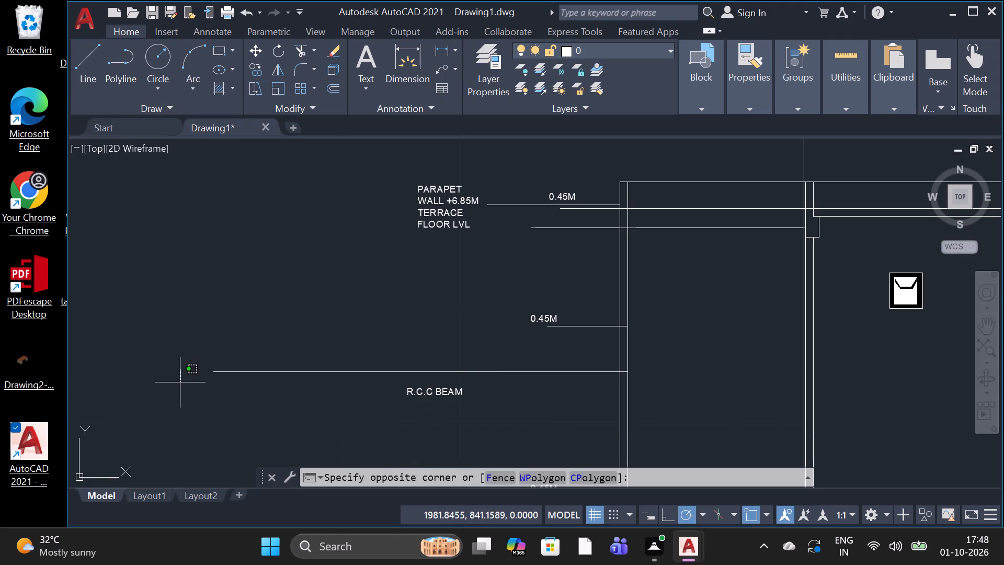
key("Escape")
type("T")
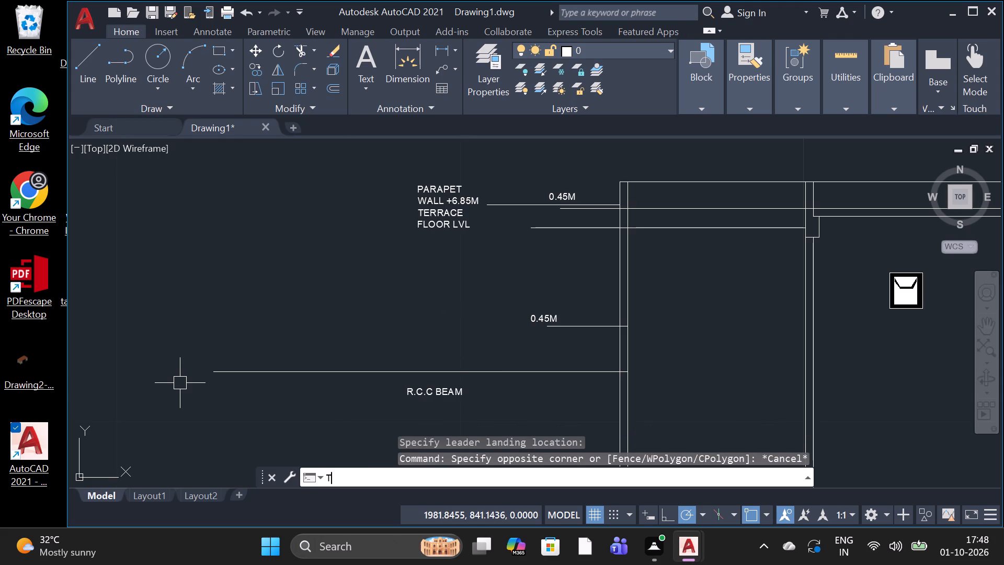
key("space")
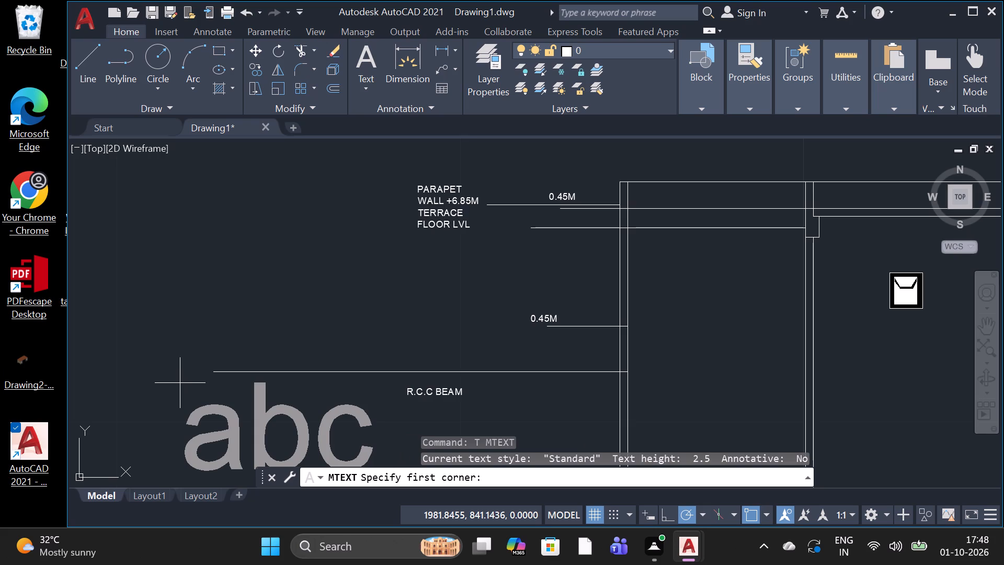
key("space")
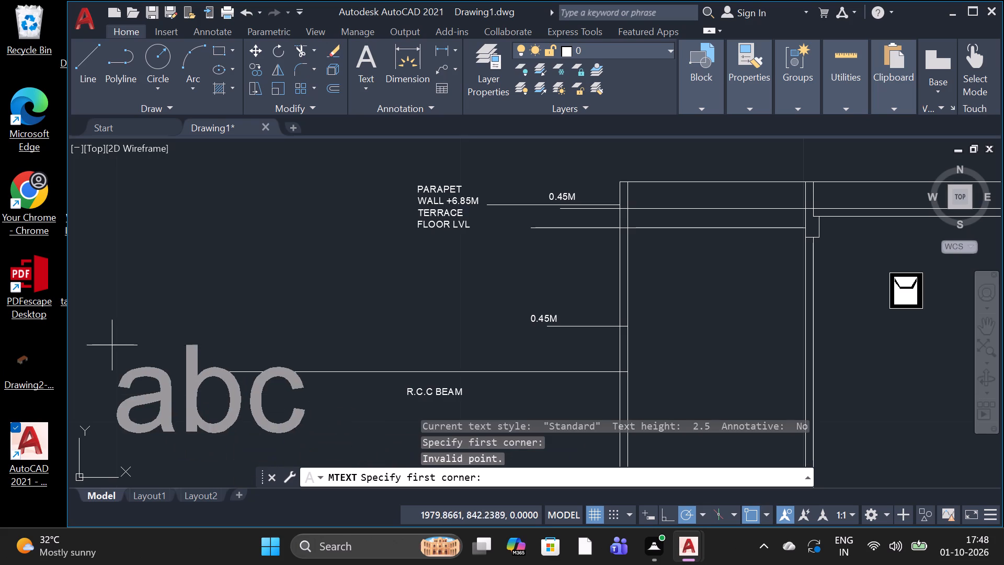
left_click(99, 336)
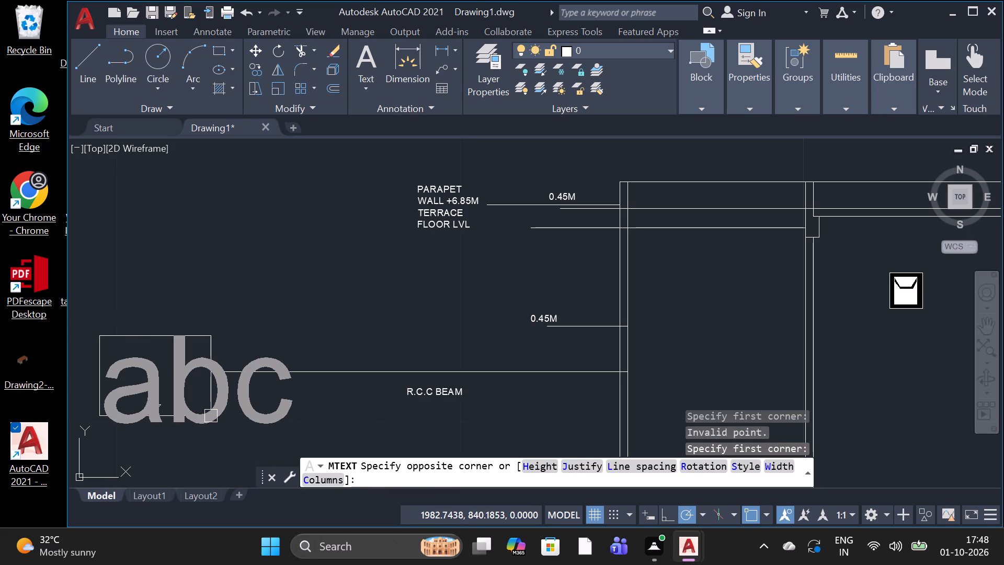
left_click(211, 416)
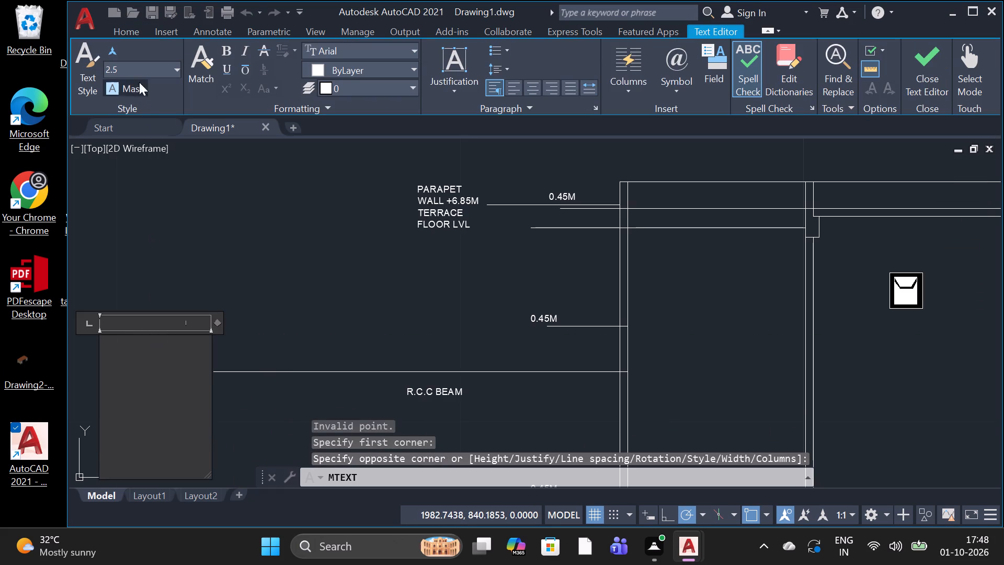
left_click(141, 71)
key("BackSpace")
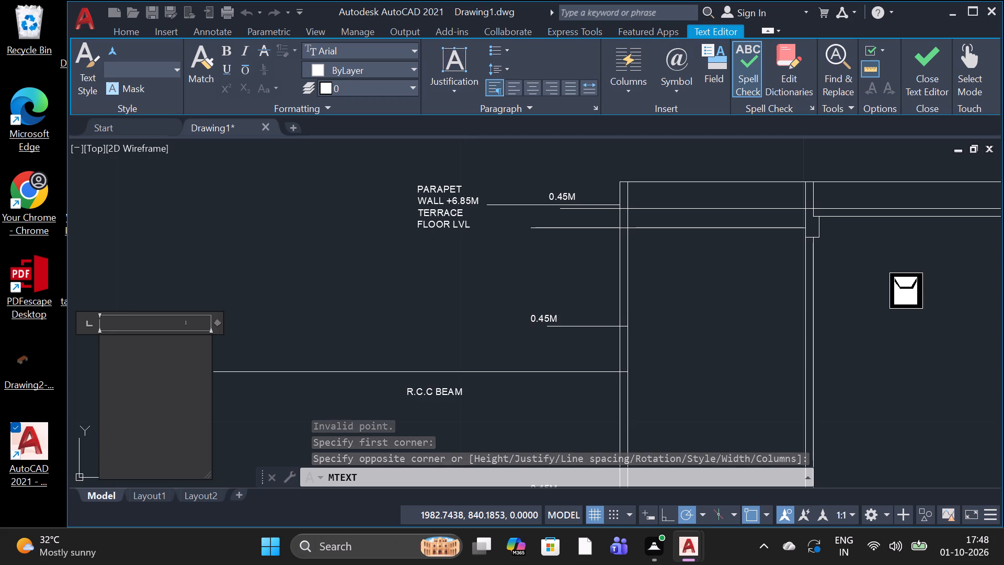
type("0.20")
key("Return")
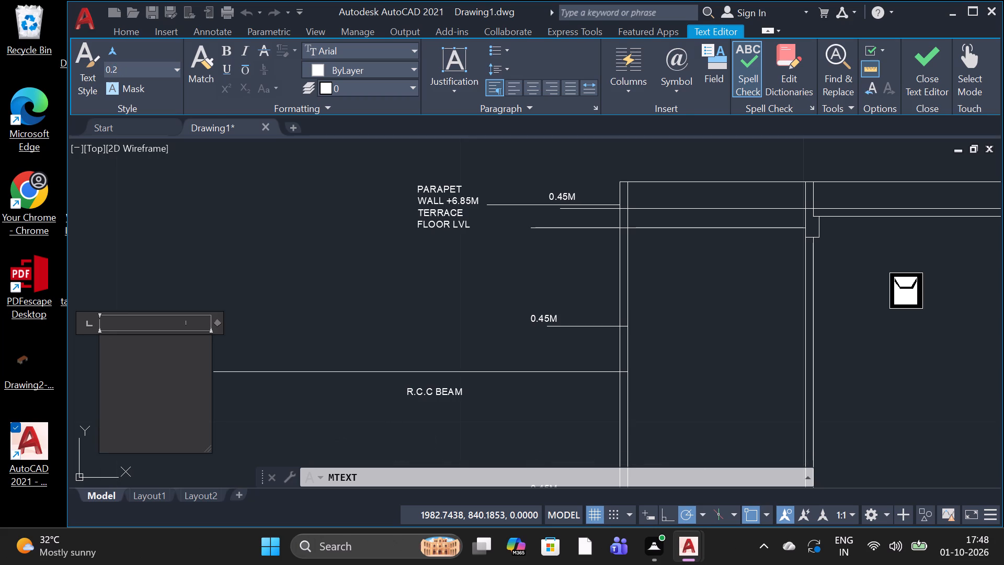
key("Return")
type("BRICK")
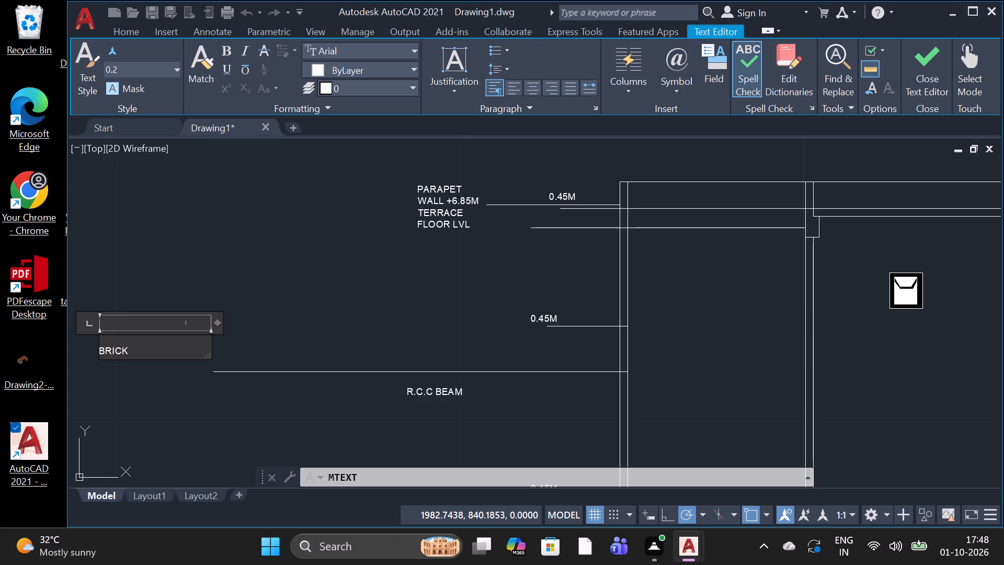
key("space")
type("WALL")
key("space")
left_click(206, 432)
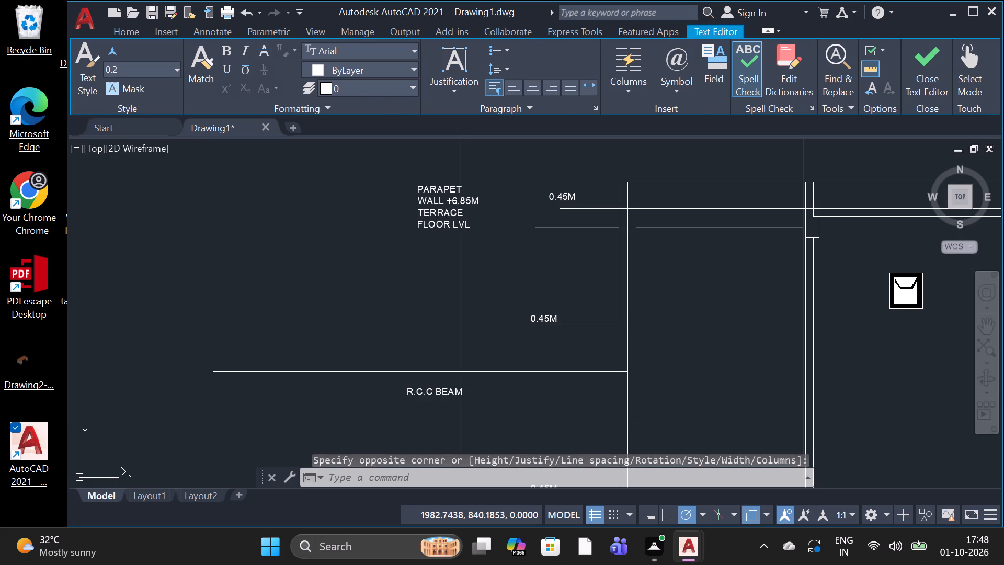
Draw a horizontal line outward from the outer end of the first-floor slab's lower line, past the 0.45M labels.
scroll(242, 390, "down", 2)
scroll(243, 325, "down", 2)
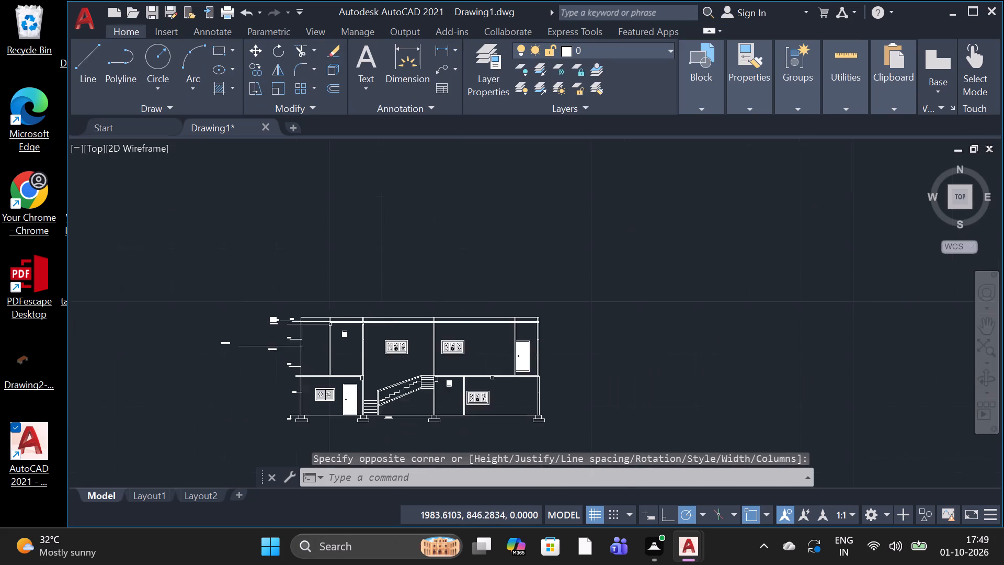
scroll(243, 321, "down", 1)
scroll(274, 403, "up", 3)
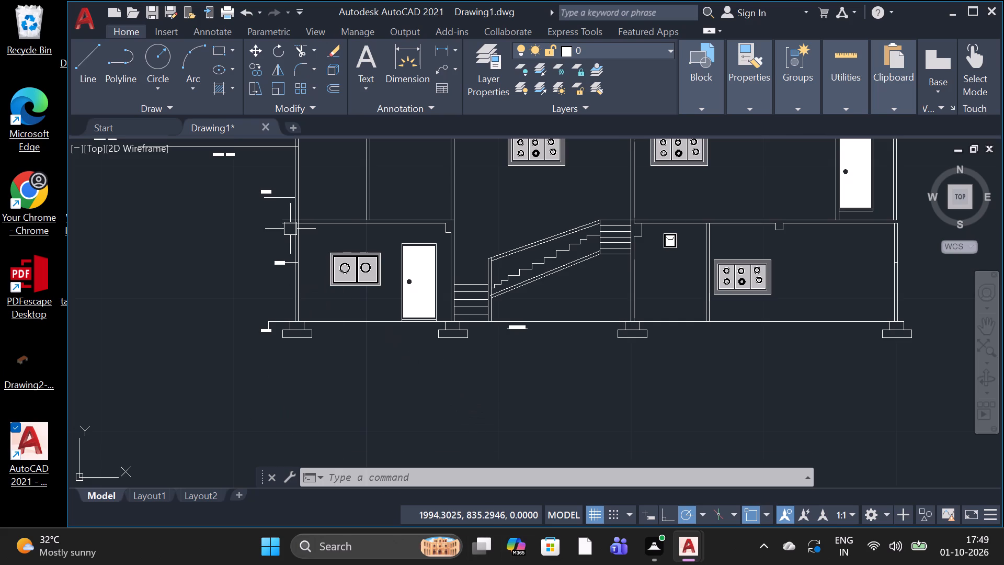
scroll(291, 229, "up", 2)
scroll(296, 244, "down", 1)
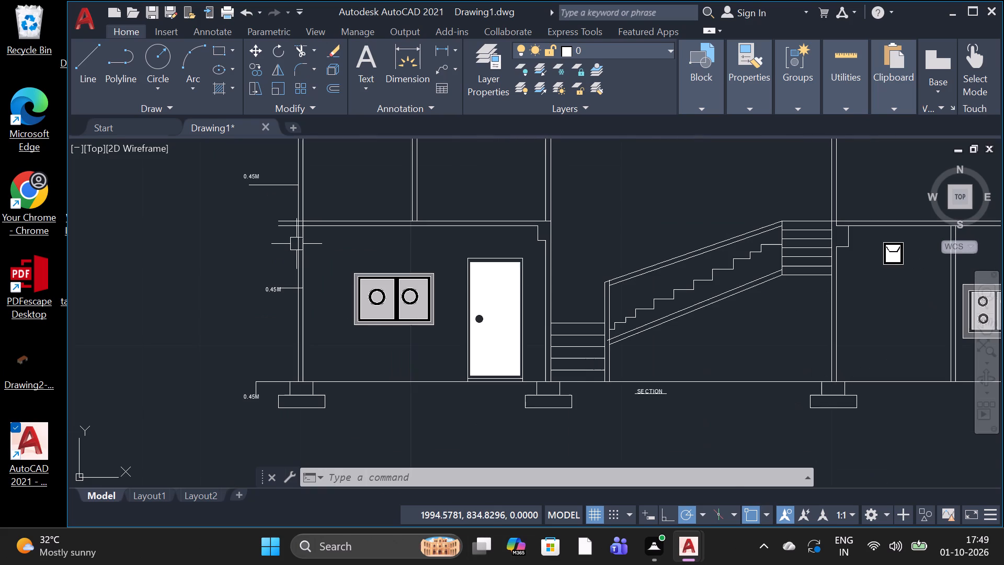
scroll(302, 253, "up", 2)
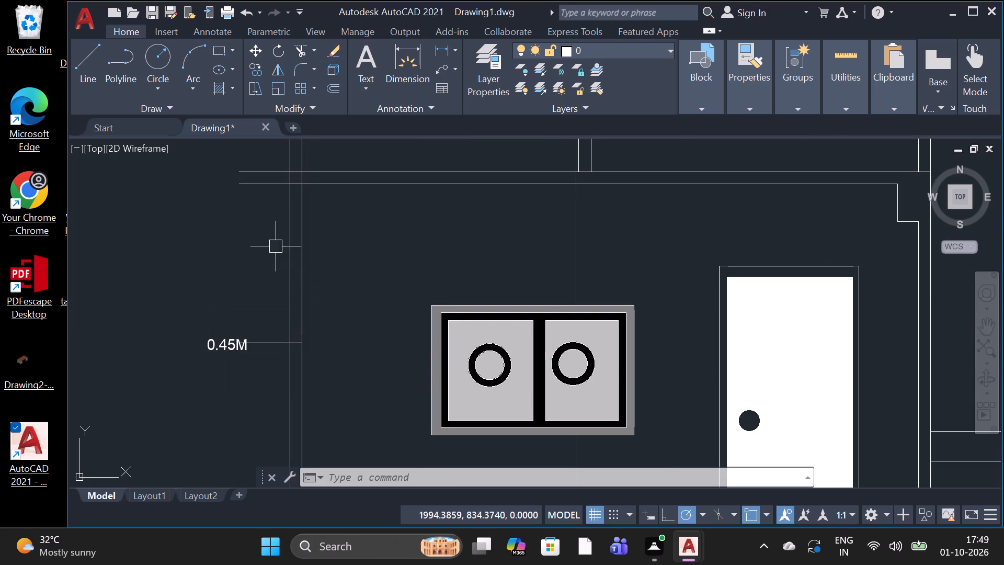
scroll(275, 244, "down", 1)
scroll(257, 201, "up", 2)
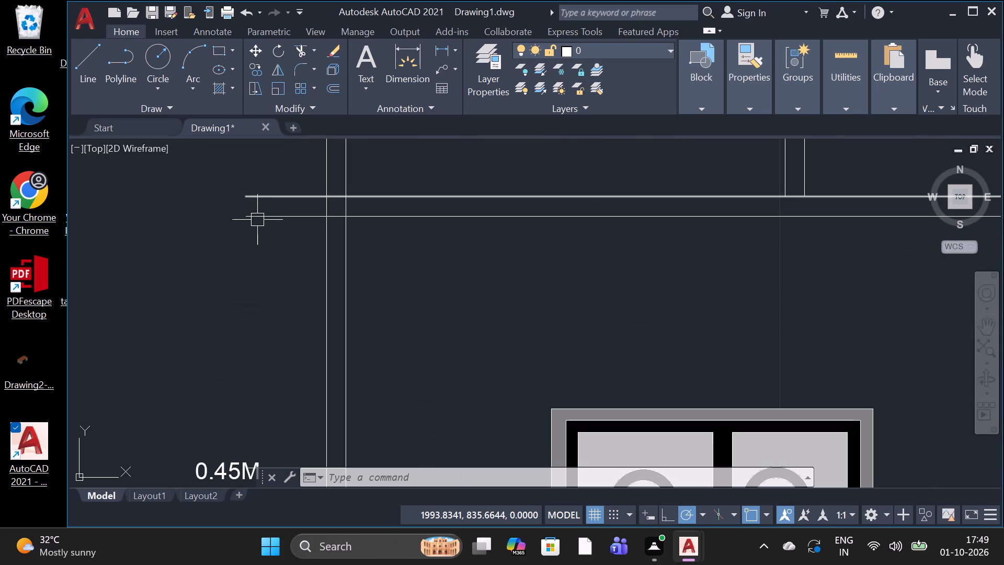
left_click_drag(88, 75, 92, 114)
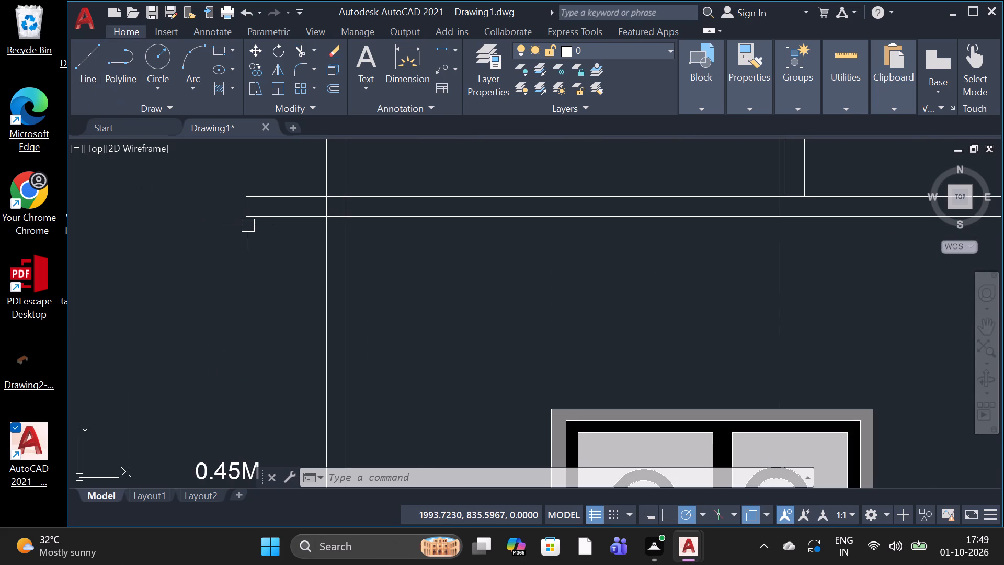
left_click(244, 216)
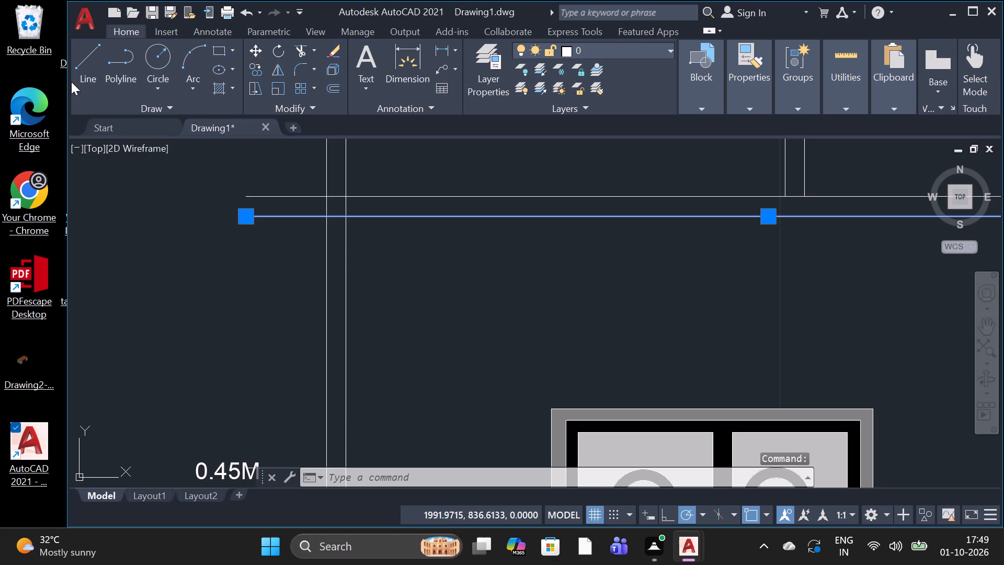
left_click(71, 82)
left_click(76, 77)
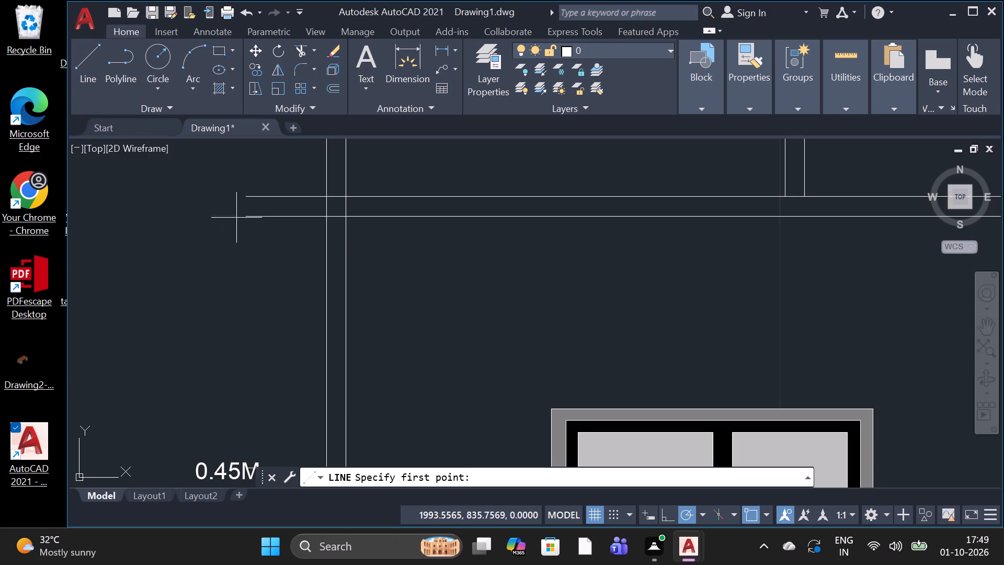
left_click(239, 222)
scroll(186, 226, "down", 3)
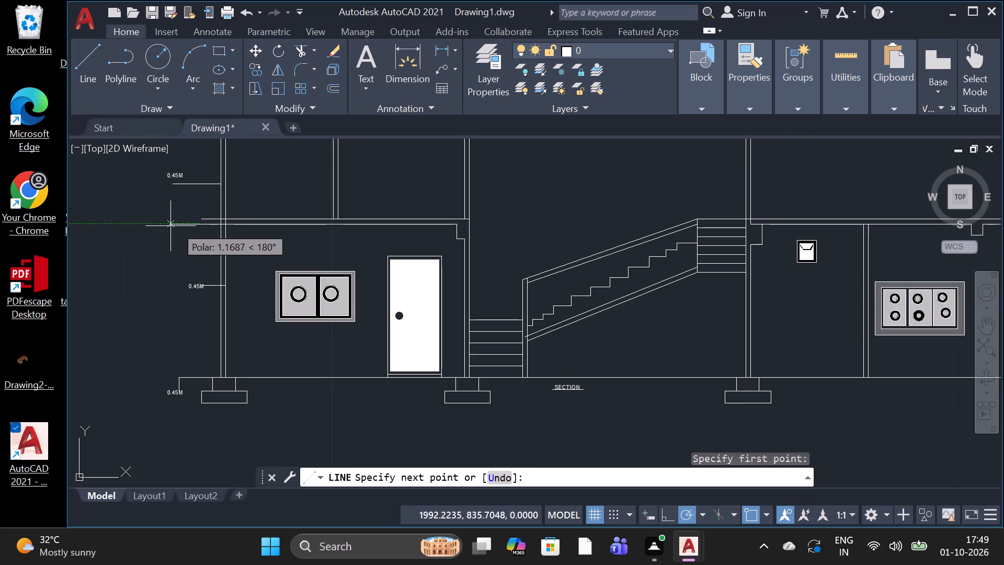
left_click(115, 224)
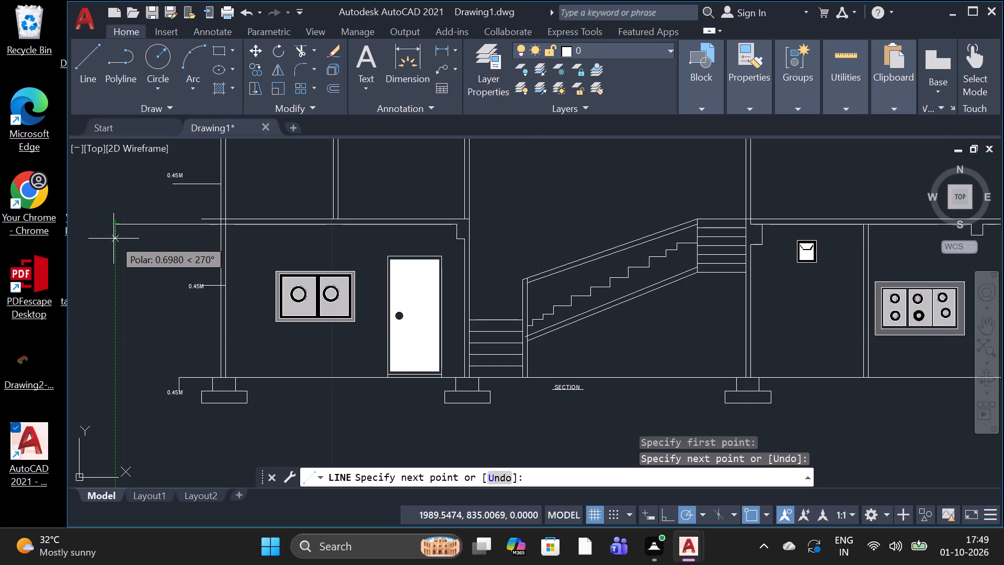
key("space")
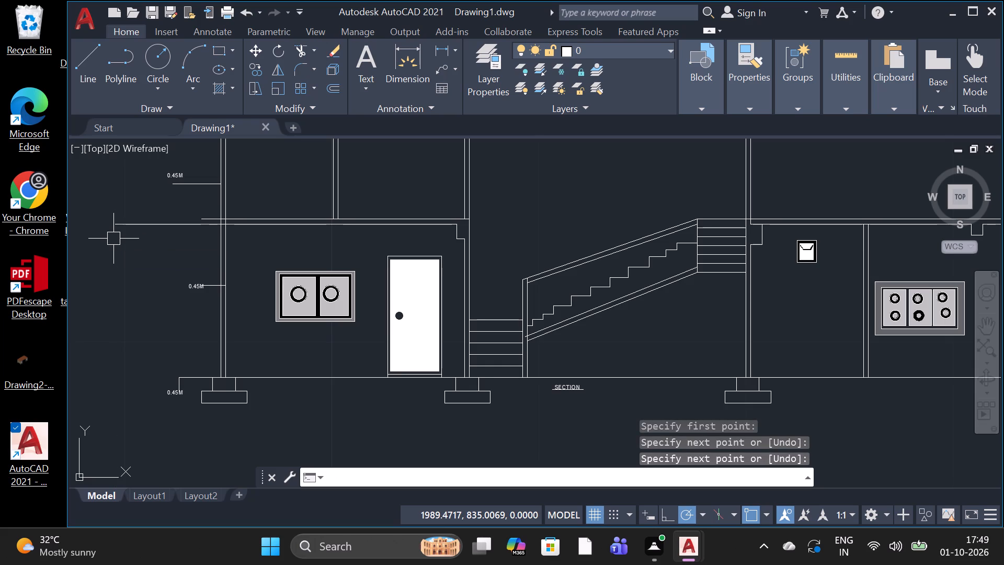
Add multiline text +3.65M FIRST FLOORLVL at height 0.20 just below the outer end of the new first-floor level line.
type("T")
key("space")
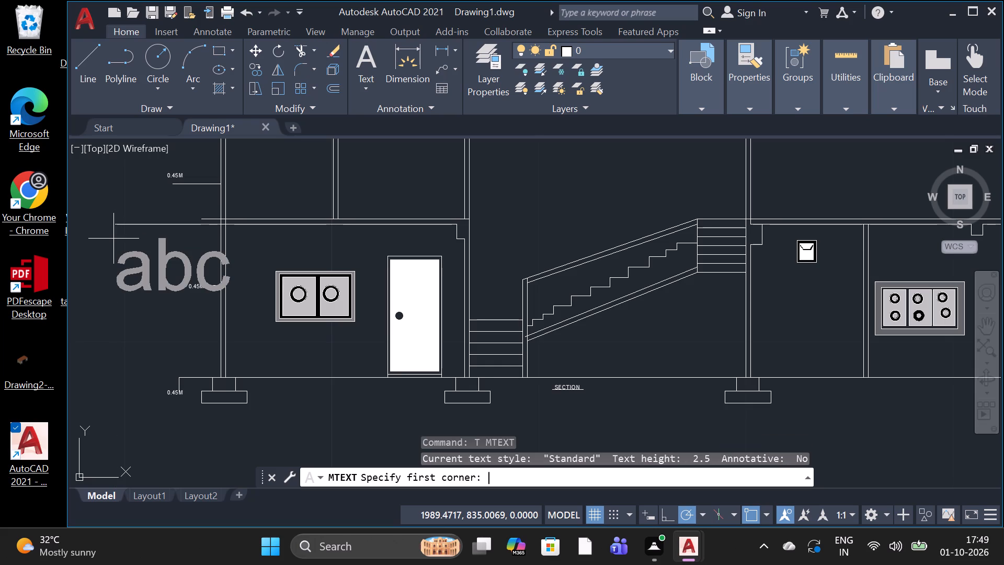
left_click(87, 224)
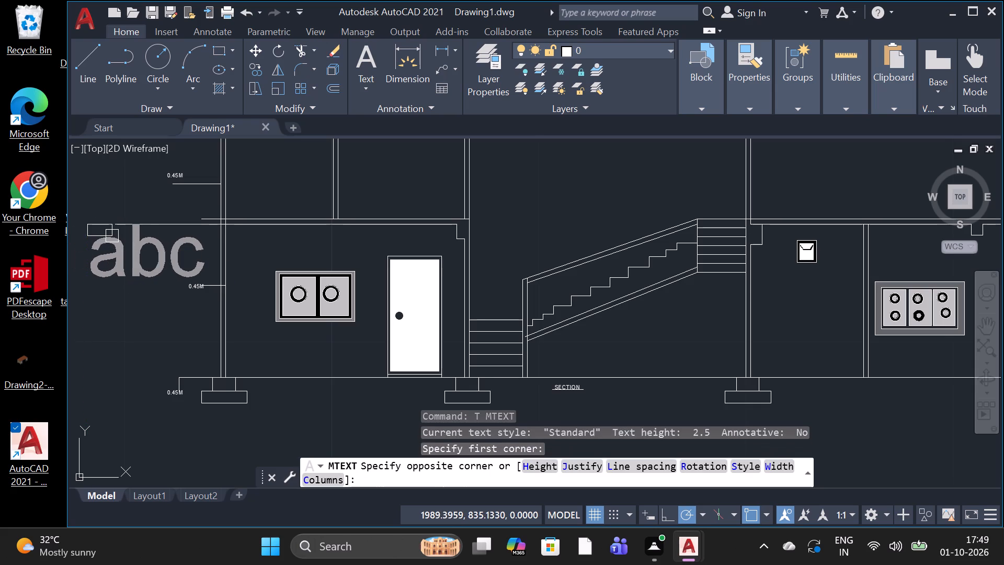
left_click(114, 246)
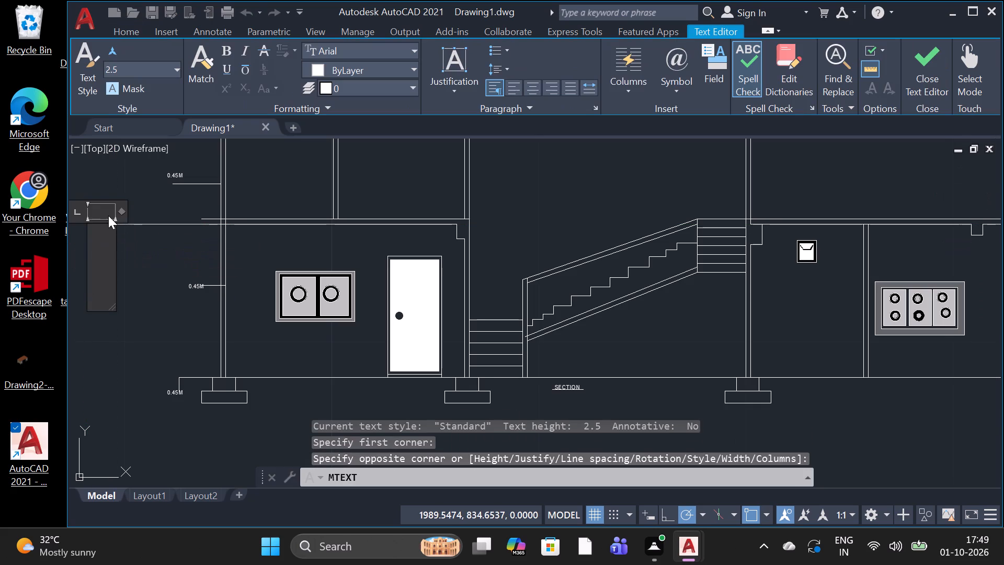
left_click(144, 68)
key("BackSpace")
key("BackSpace")
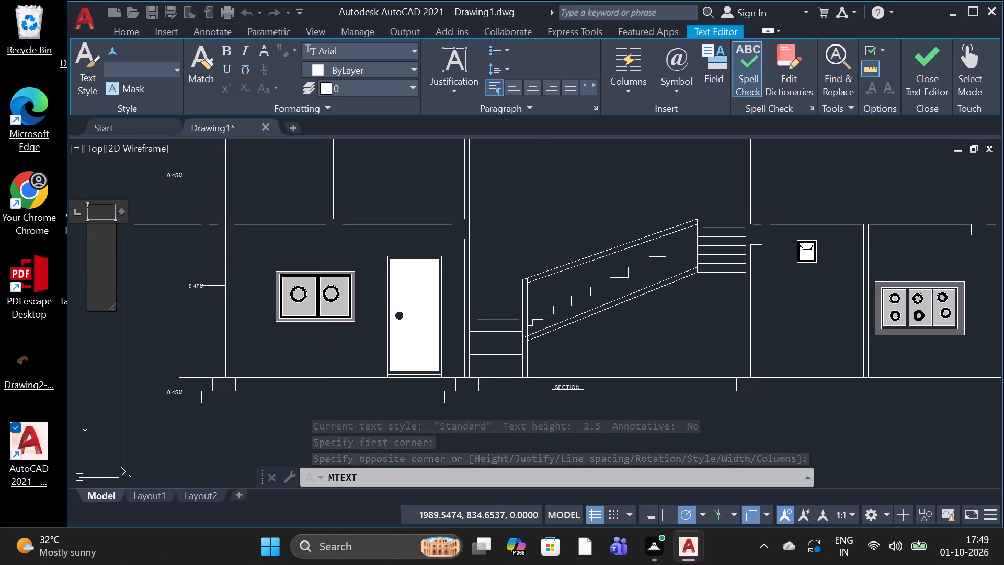
key("0")
type(".20")
key("Return")
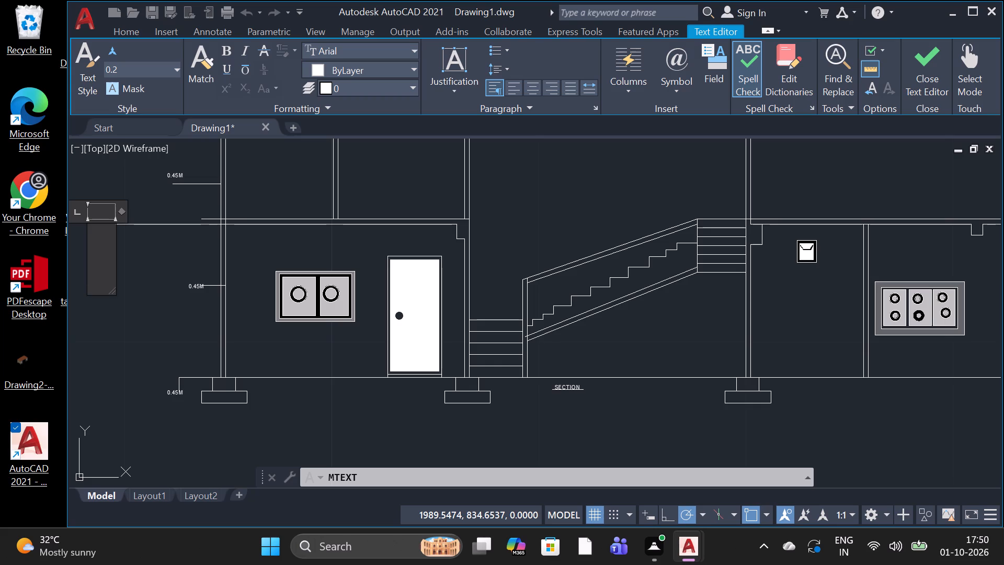
key("Return")
key("equal")
key("BackSpace")
key("Return")
key("equal")
key("BackSpace")
key("Return")
key("equal")
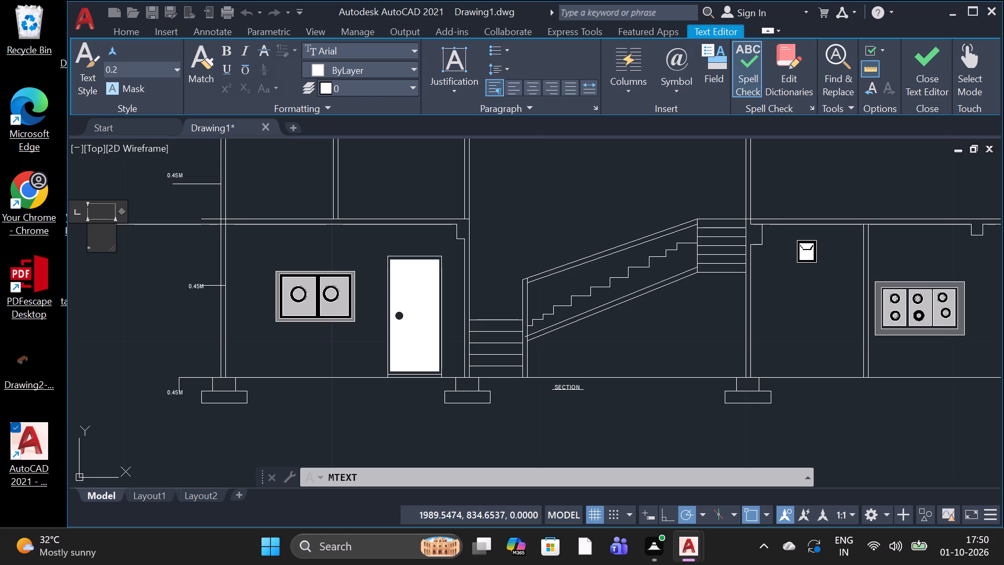
key("BackSpace")
key("equal")
key("BackSpace")
key("Return")
key("equal")
key("BackSpace")
key("shift+plus")
type("3.")
type("65")
key("m")
key("space")
type("F")
type("IRT")
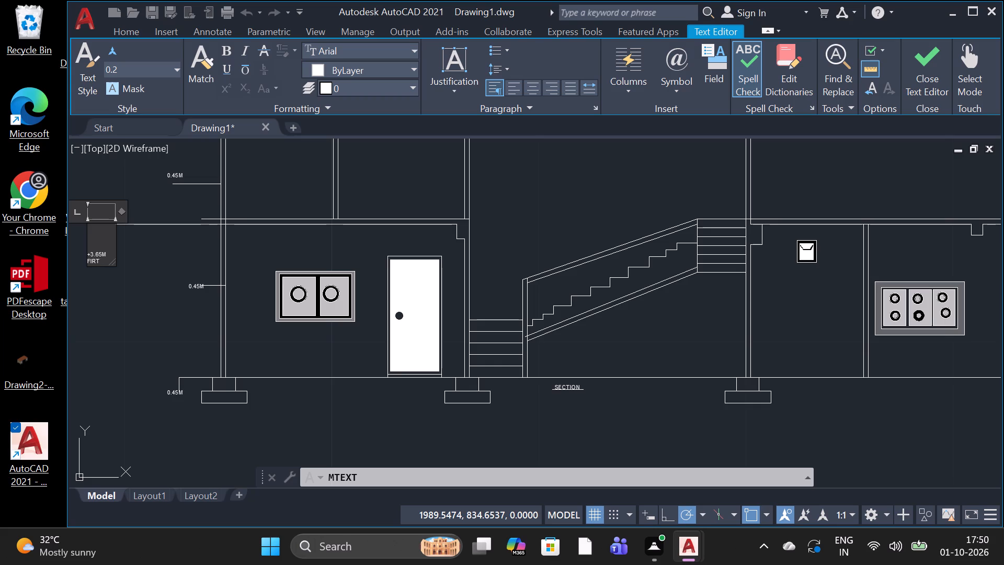
key("BackSpace")
type("ST")
key("space")
type("FLO")
key("o")
key("r")
key("l")
type("VL")
key("space")
left_click(156, 244)
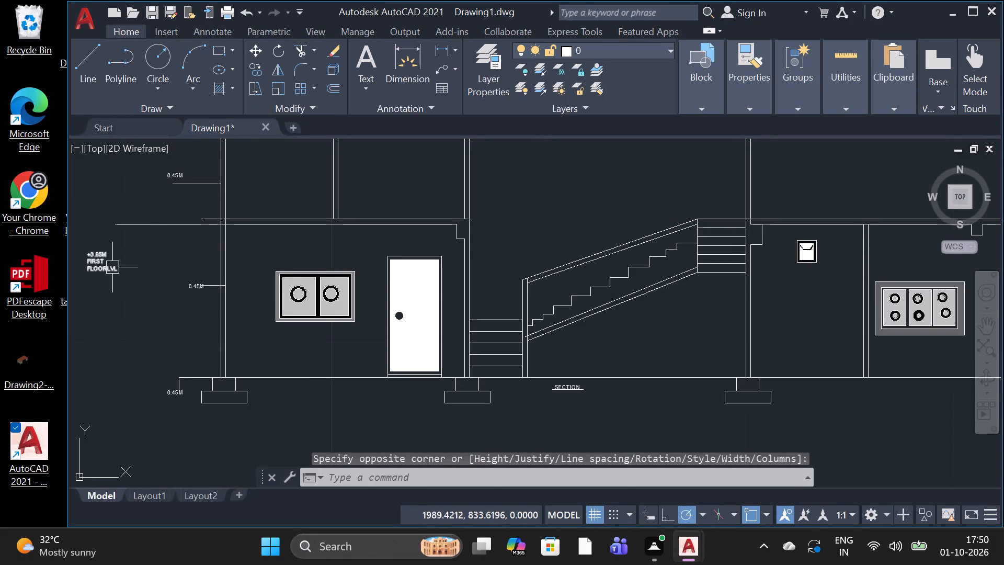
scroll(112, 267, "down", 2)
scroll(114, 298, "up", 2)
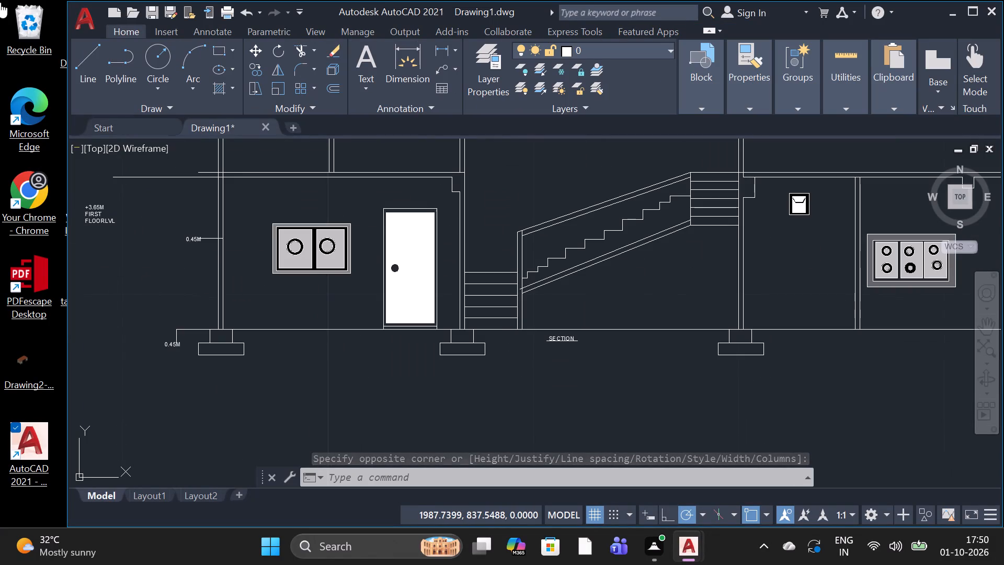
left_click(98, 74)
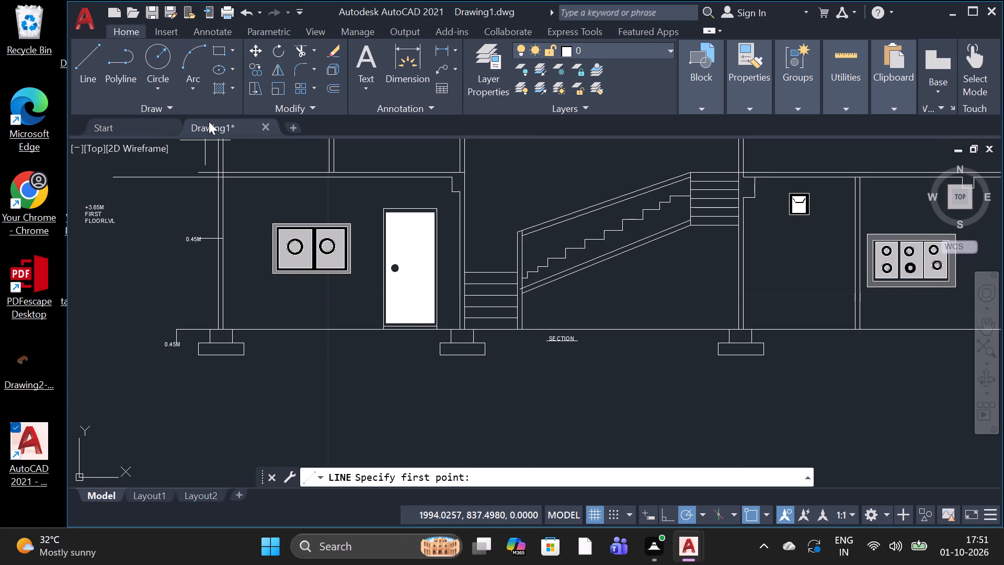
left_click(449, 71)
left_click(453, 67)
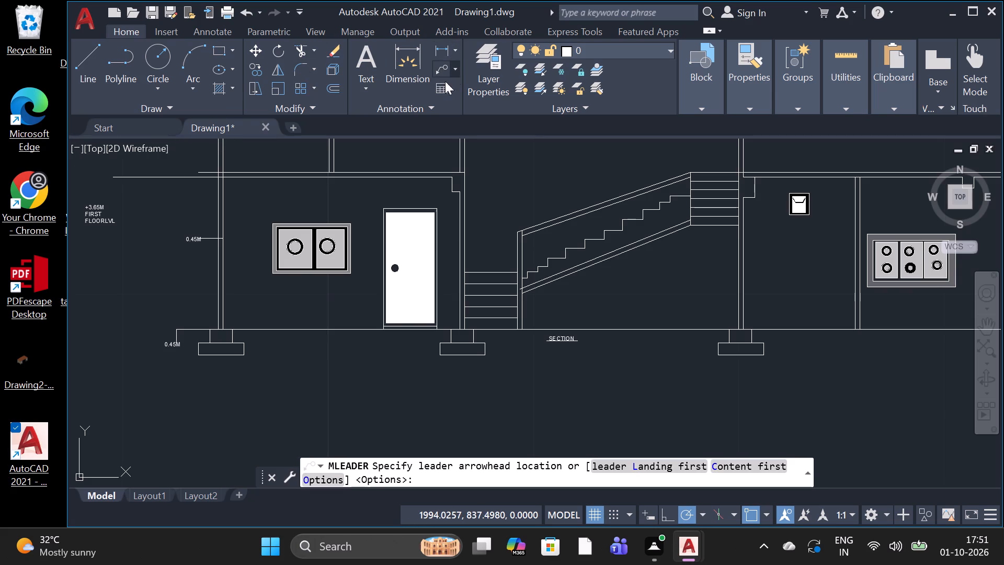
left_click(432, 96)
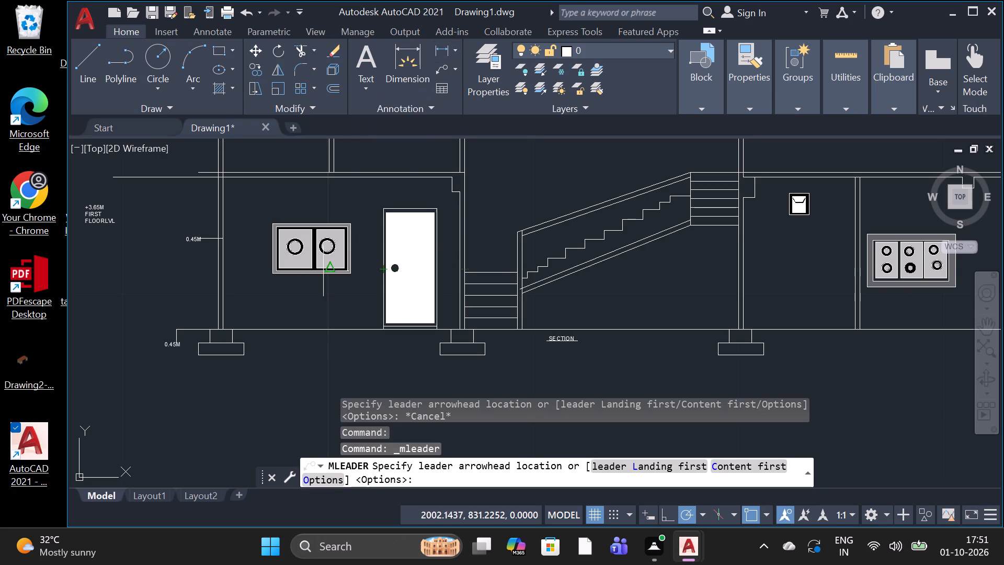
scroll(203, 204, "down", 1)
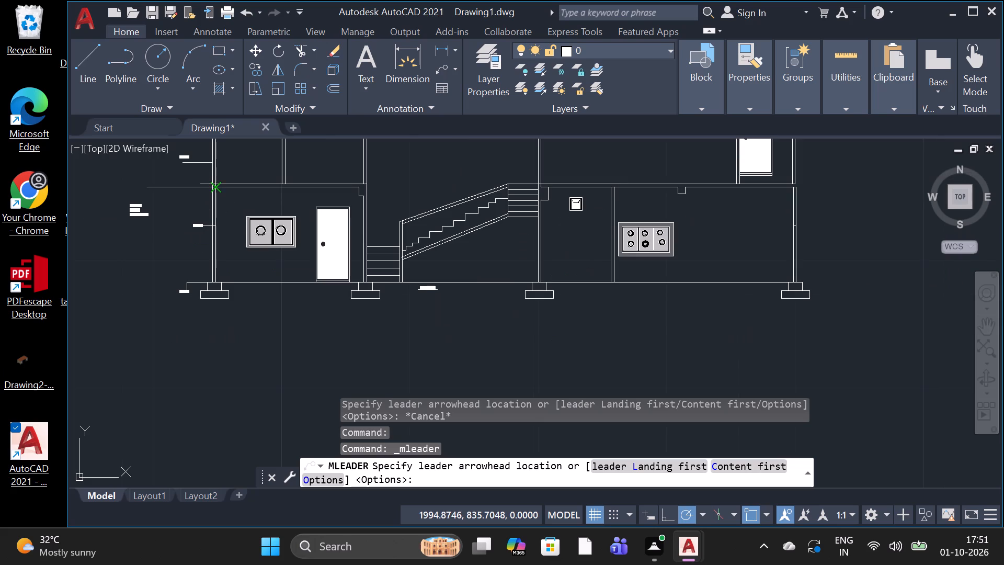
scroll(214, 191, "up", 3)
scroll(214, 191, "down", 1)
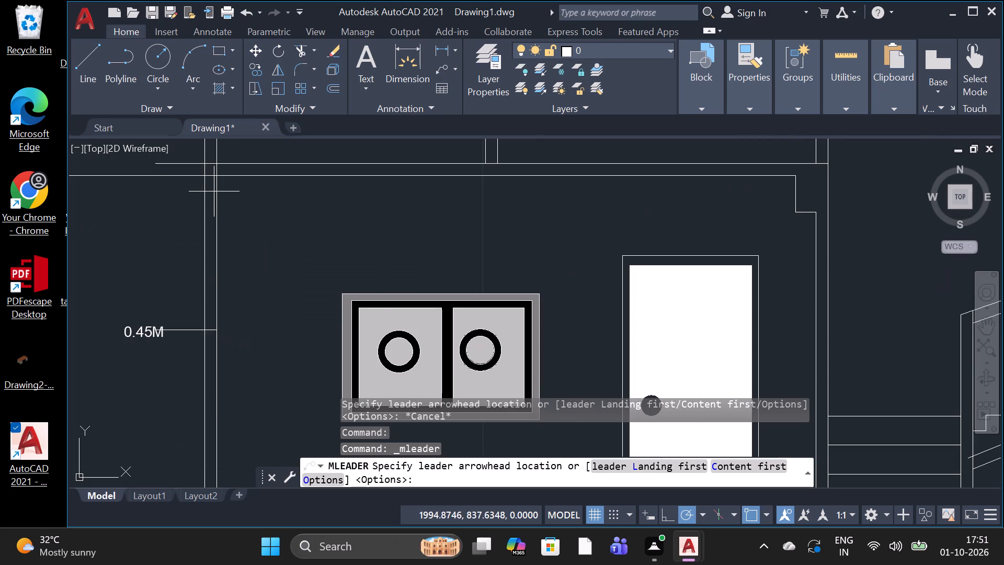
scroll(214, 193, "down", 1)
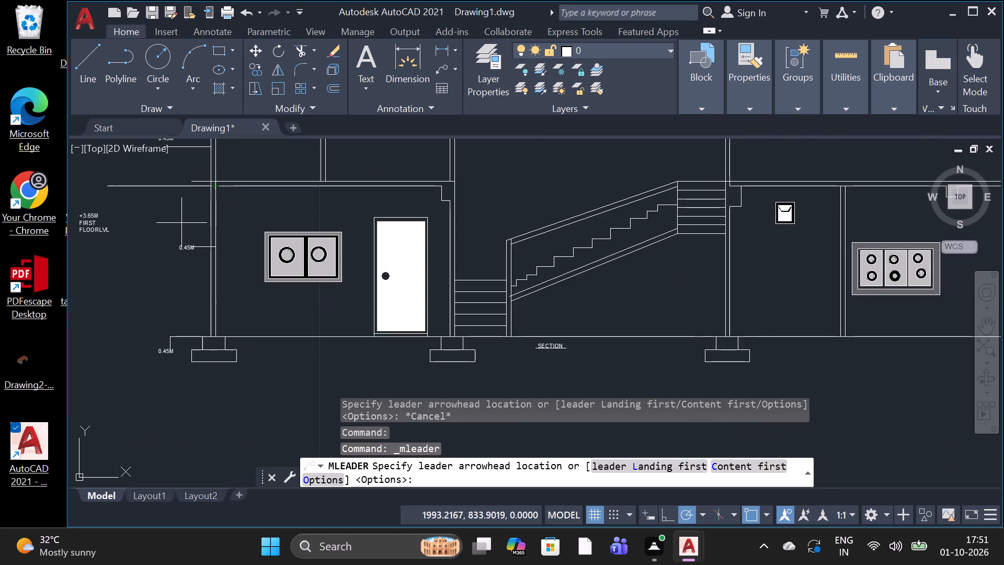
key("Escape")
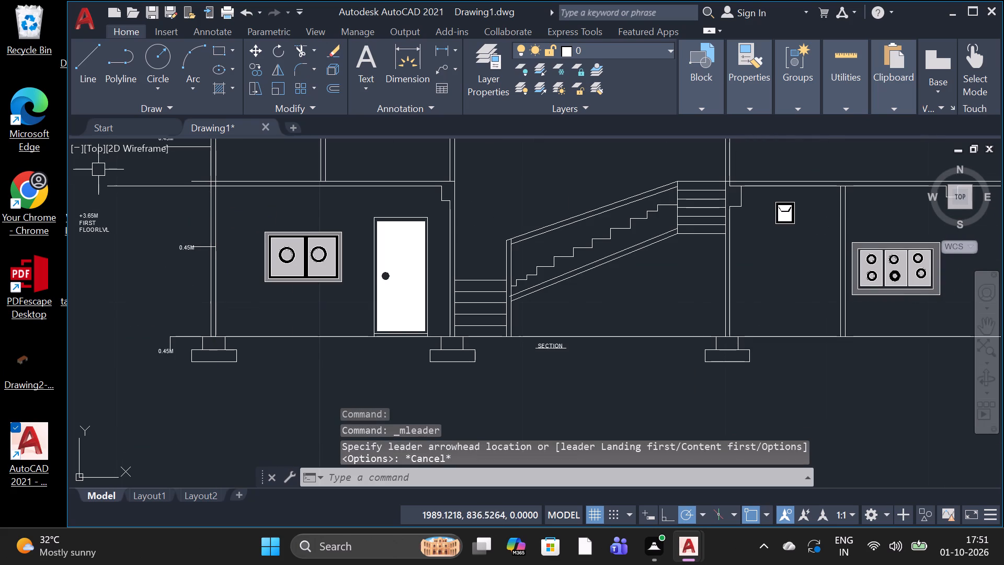
Add multiline text R.C.C BEEM at height 0.20 at the outer end of the first-floor level line, above the +3.65M note.
scroll(98, 176, "up", 3)
type("T")
key("space")
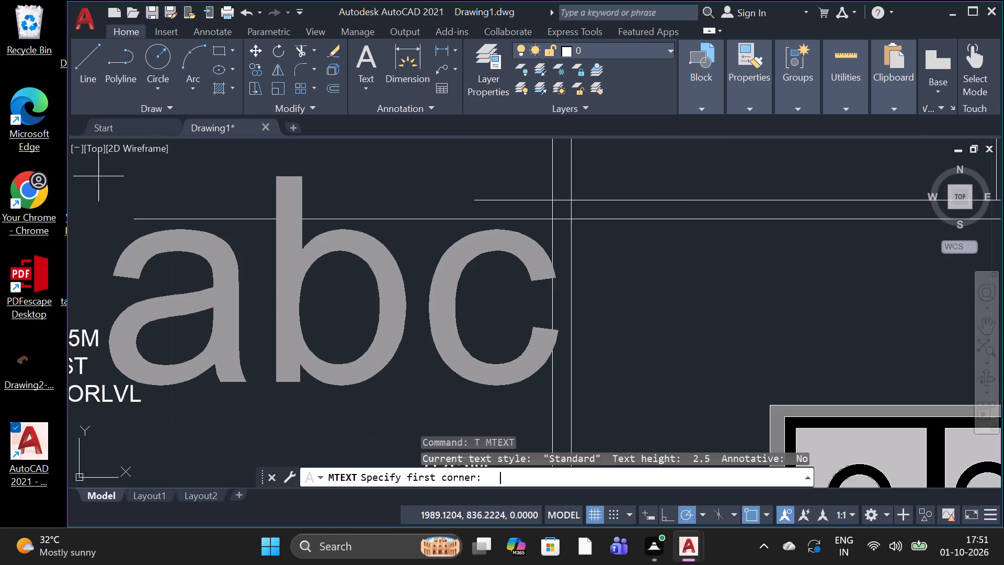
left_click(86, 219)
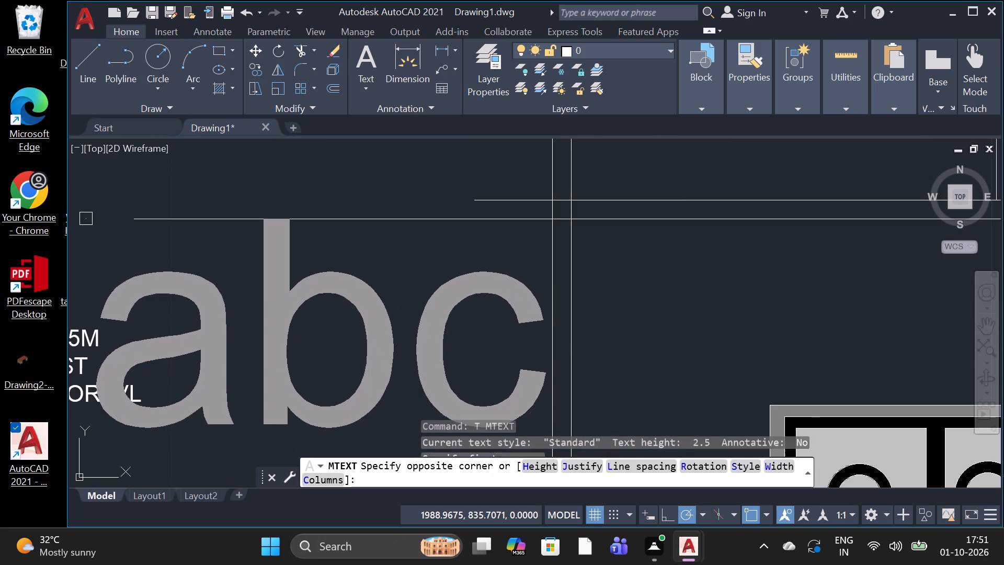
left_click(138, 261)
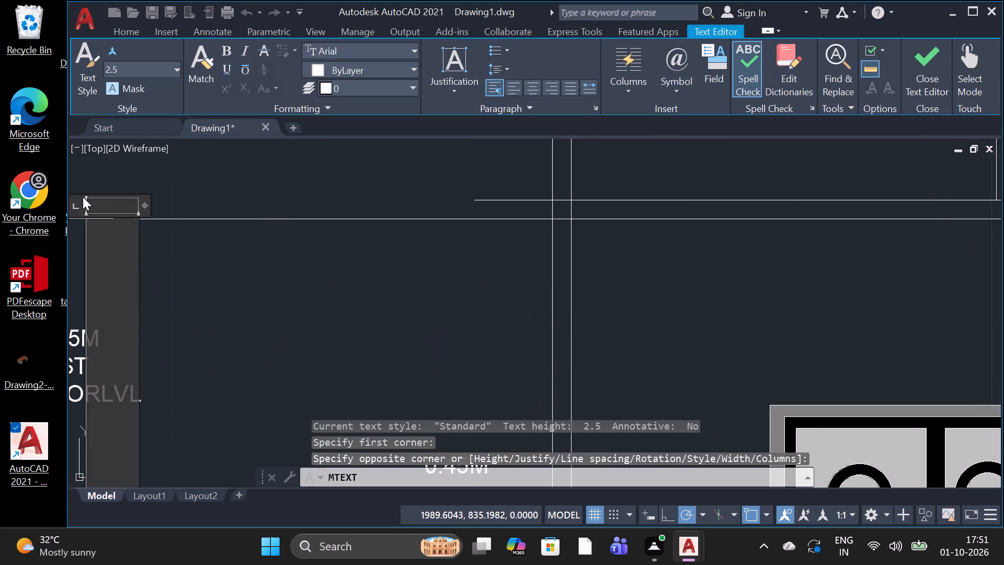
left_click(113, 67)
key("BackSpace")
key("BackSpace")
key("0")
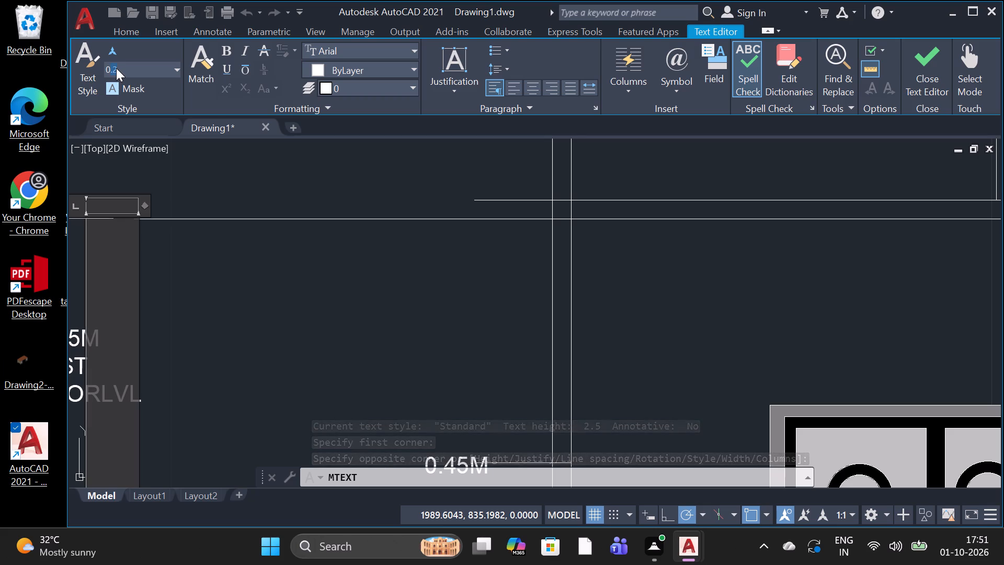
type(".20")
key("Return")
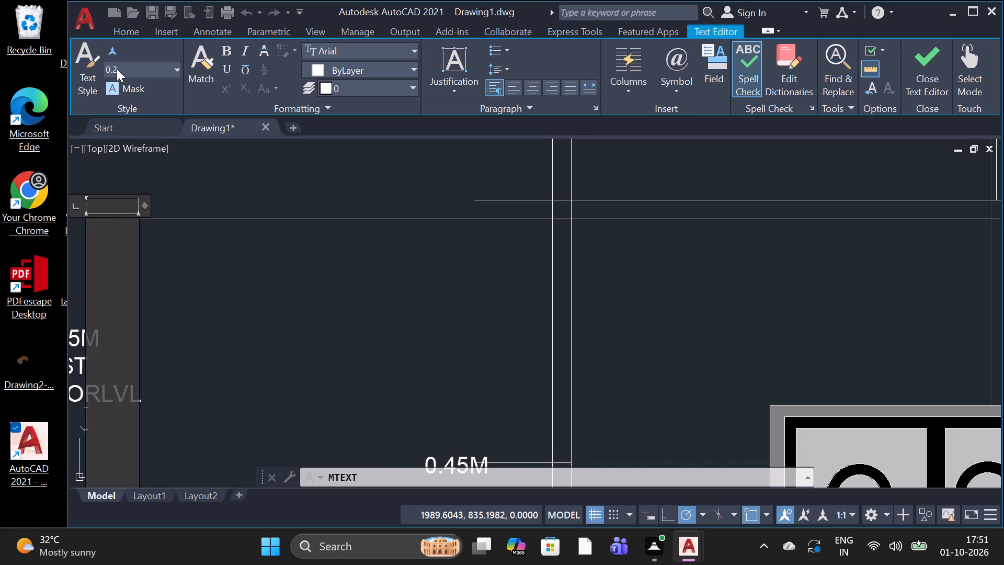
key("r")
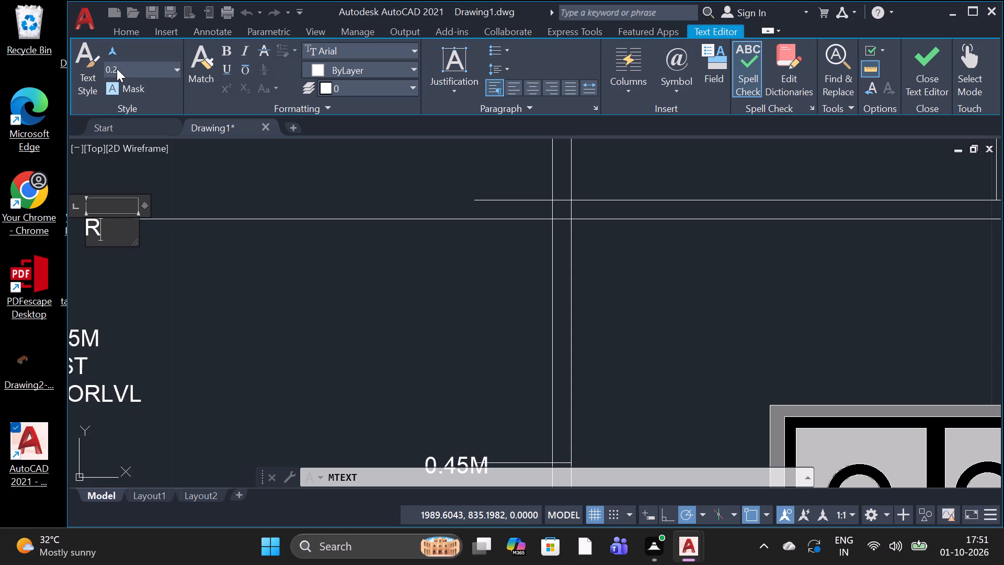
key("period")
type("C.C")
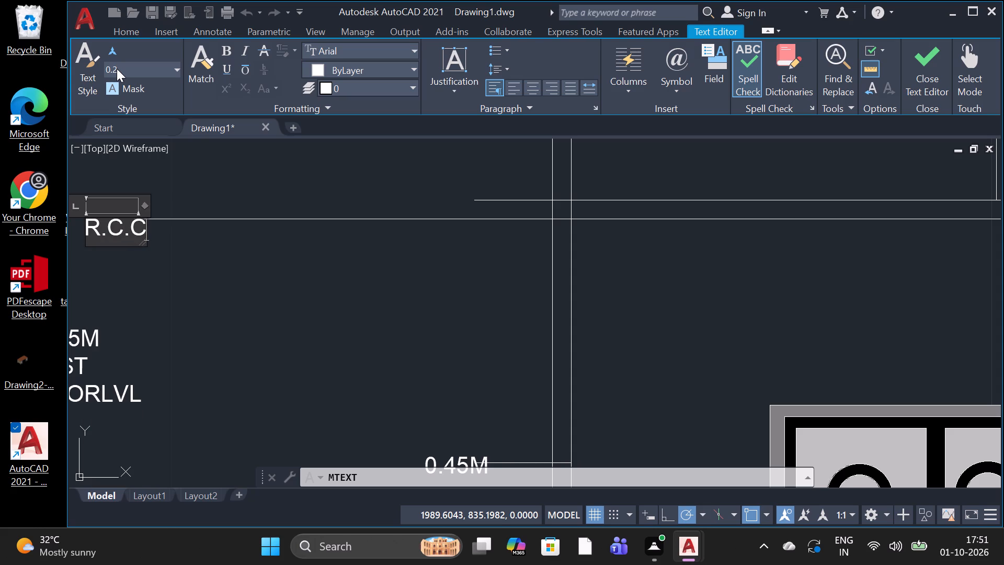
key("space")
type("BEEM")
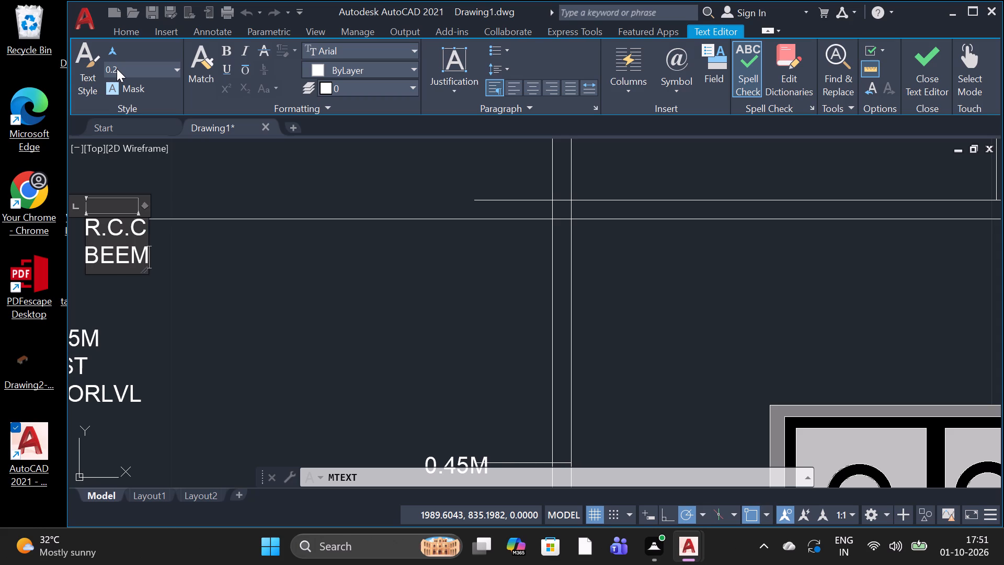
left_click(257, 242)
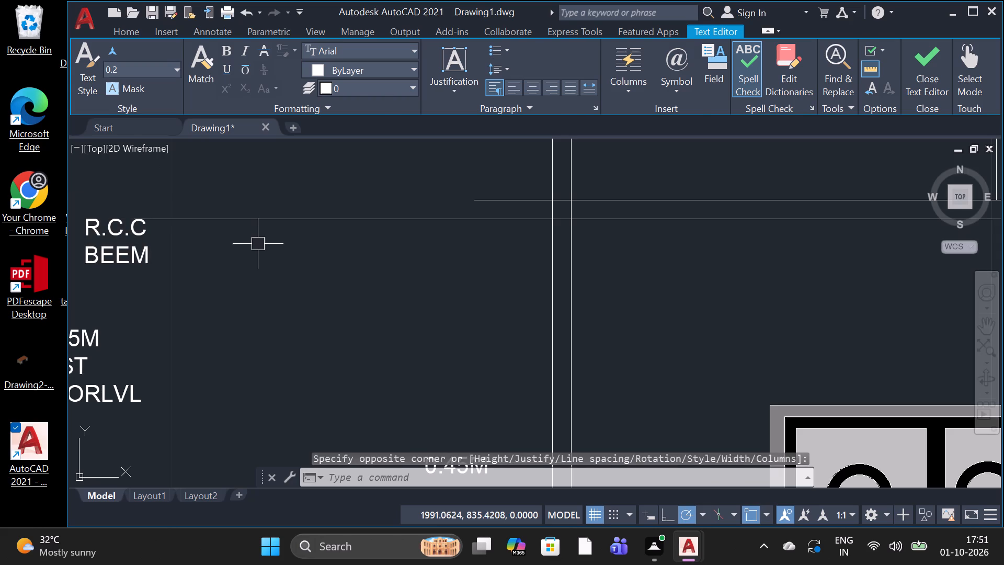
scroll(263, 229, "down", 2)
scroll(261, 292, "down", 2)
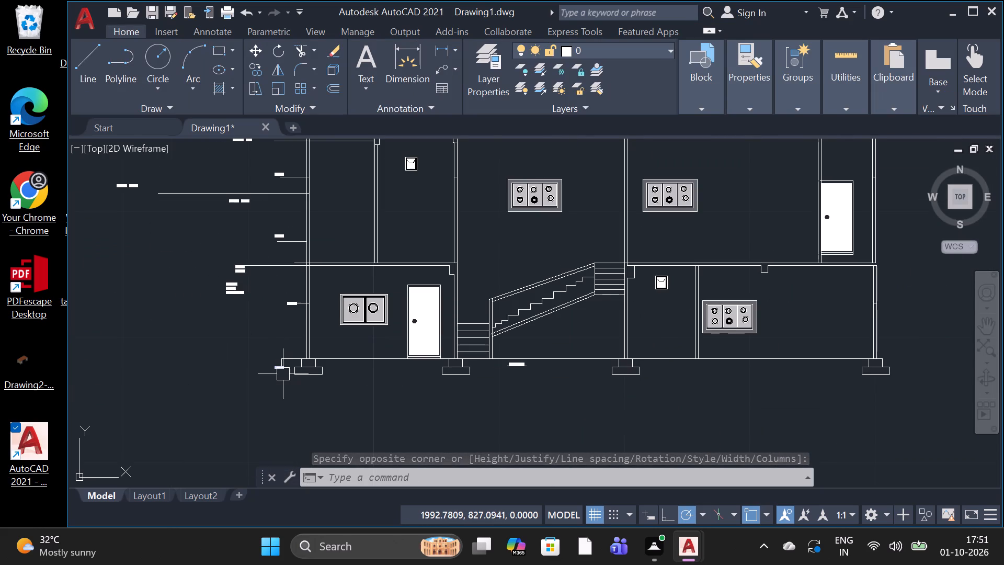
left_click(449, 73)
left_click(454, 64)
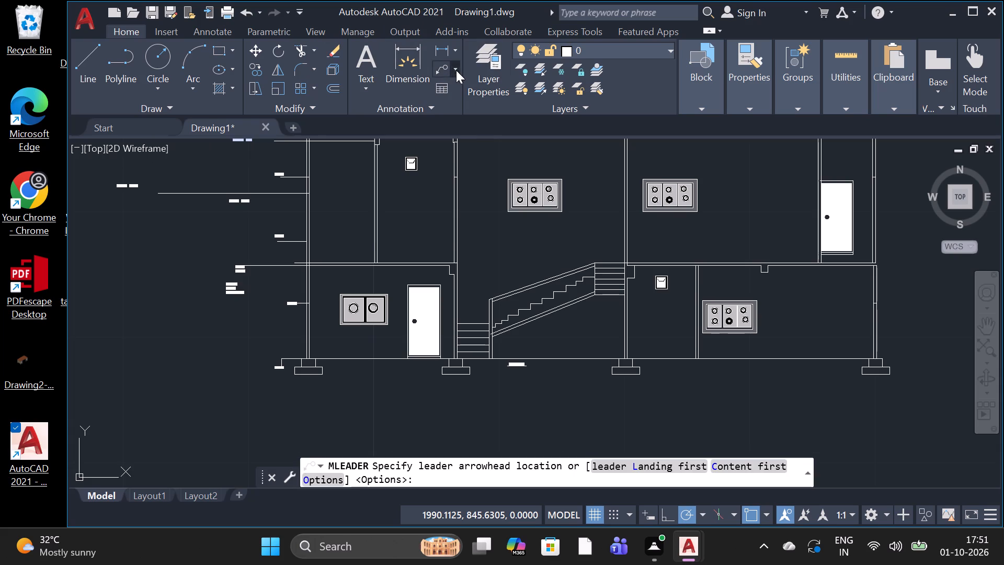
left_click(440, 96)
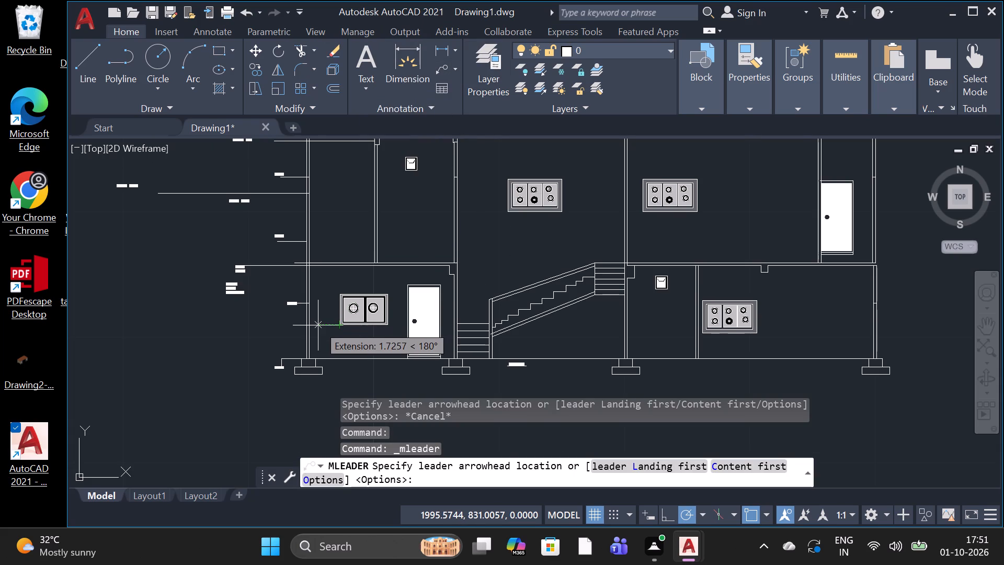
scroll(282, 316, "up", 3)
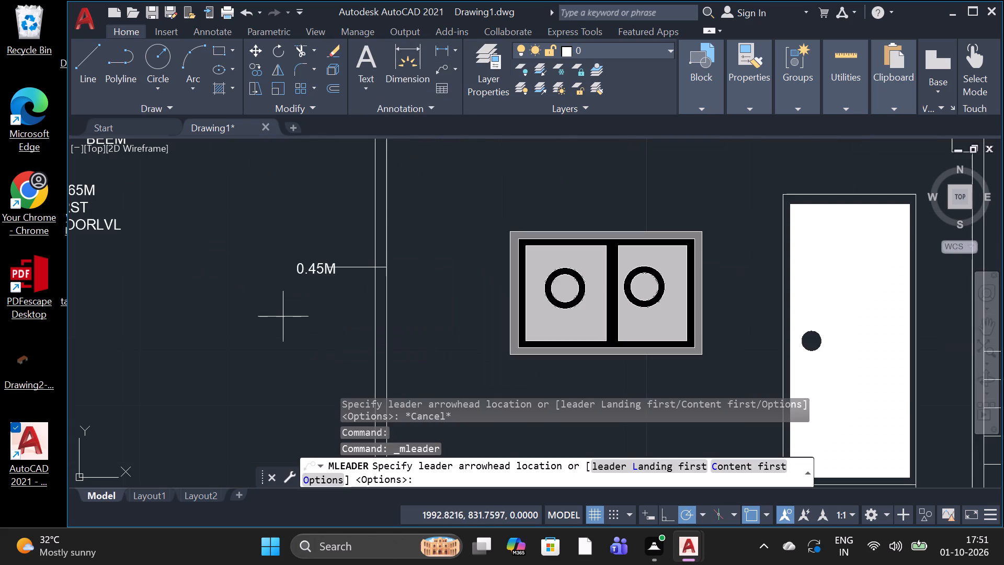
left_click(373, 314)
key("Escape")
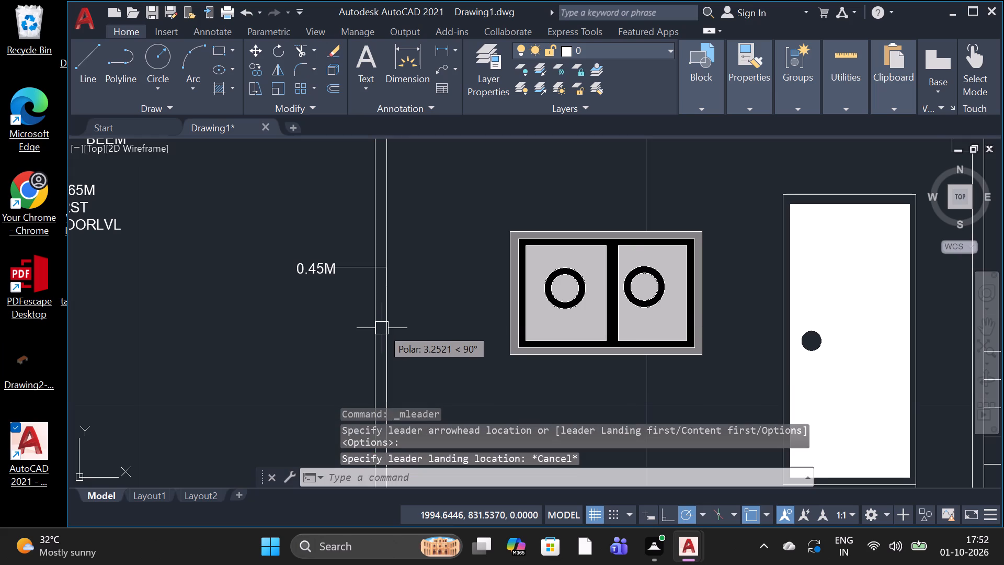
Place a multileader without text at the ground-storey outer wall's inner face, level with the bottom of the two-panel window.
left_click(442, 69)
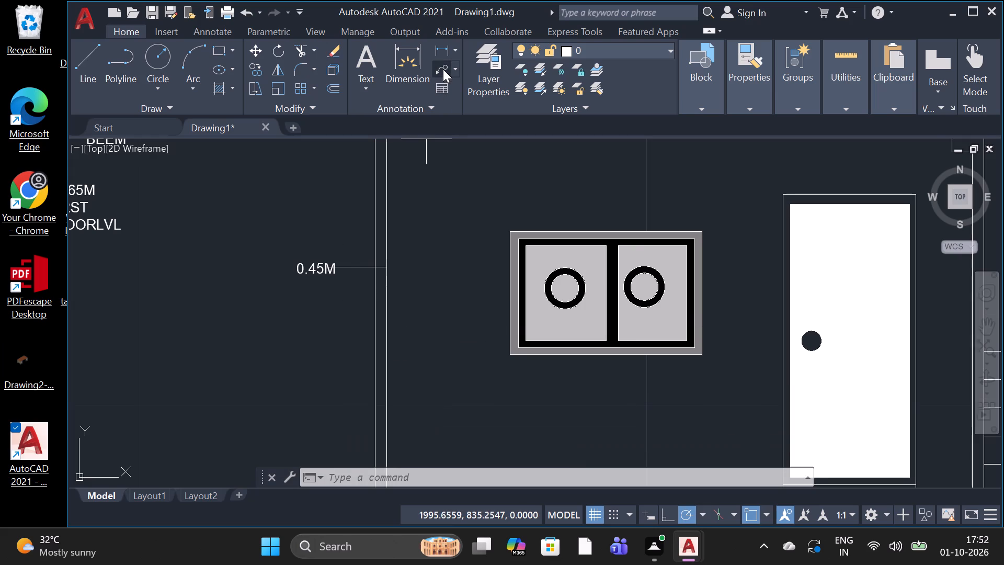
scroll(376, 374, "down", 3)
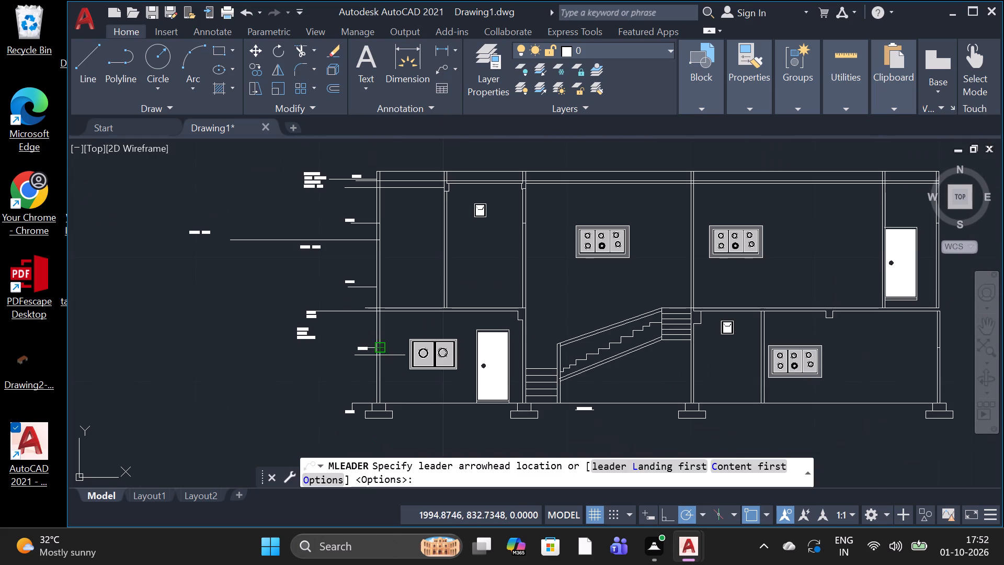
scroll(378, 366, "up", 3)
left_click(381, 366)
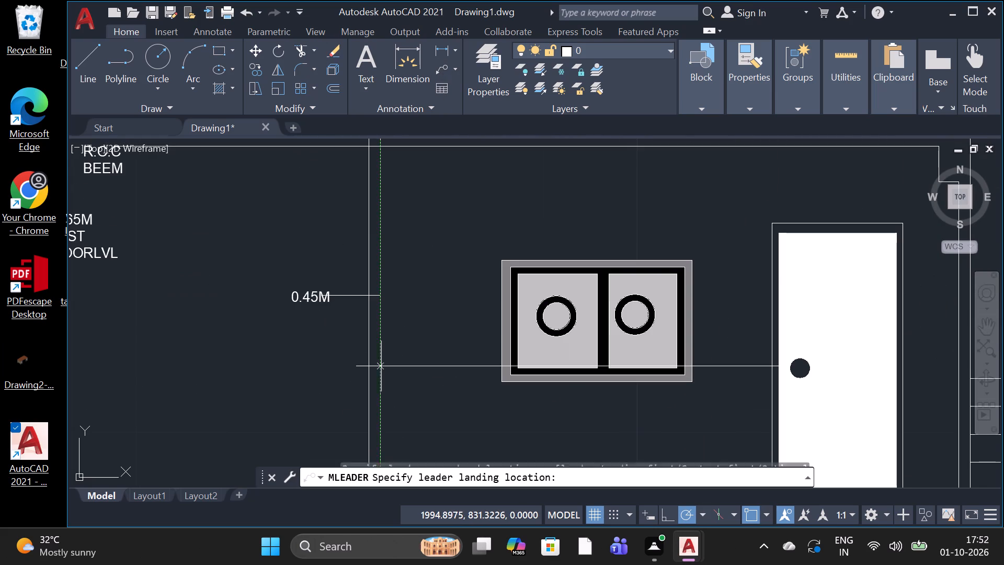
left_click(382, 366)
scroll(279, 343, "down", 3)
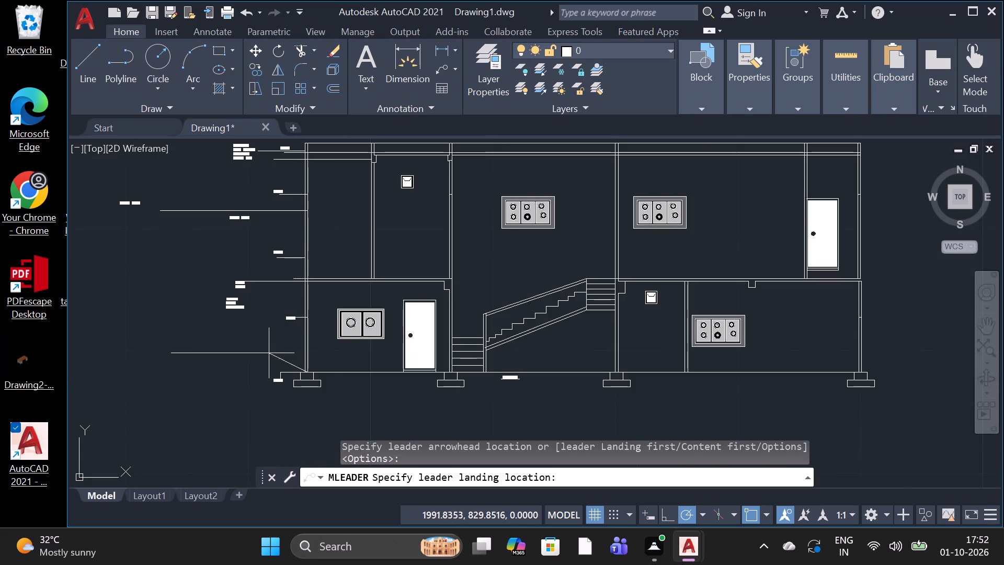
left_click(313, 336)
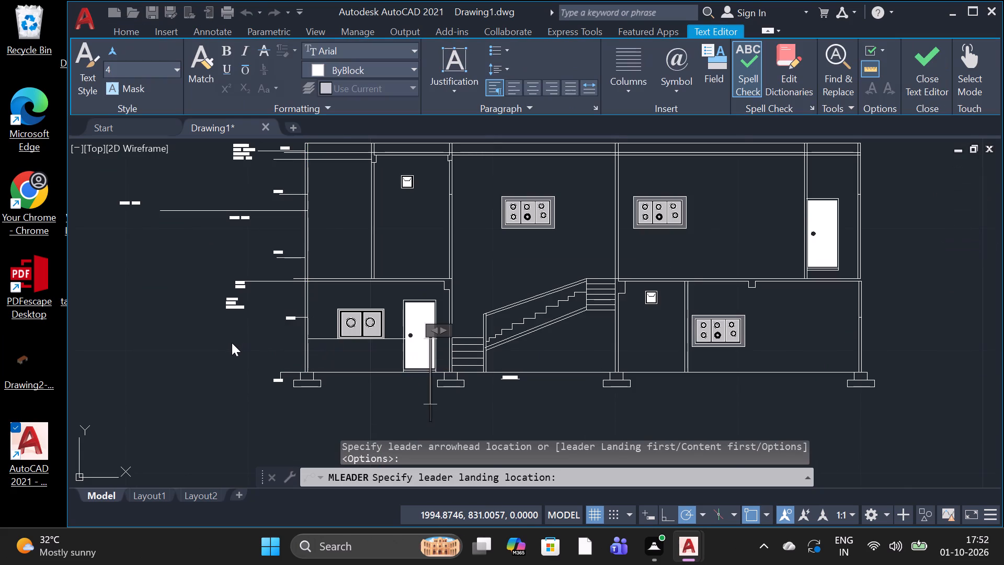
key("ctrl+z")
key("ctrl+z")
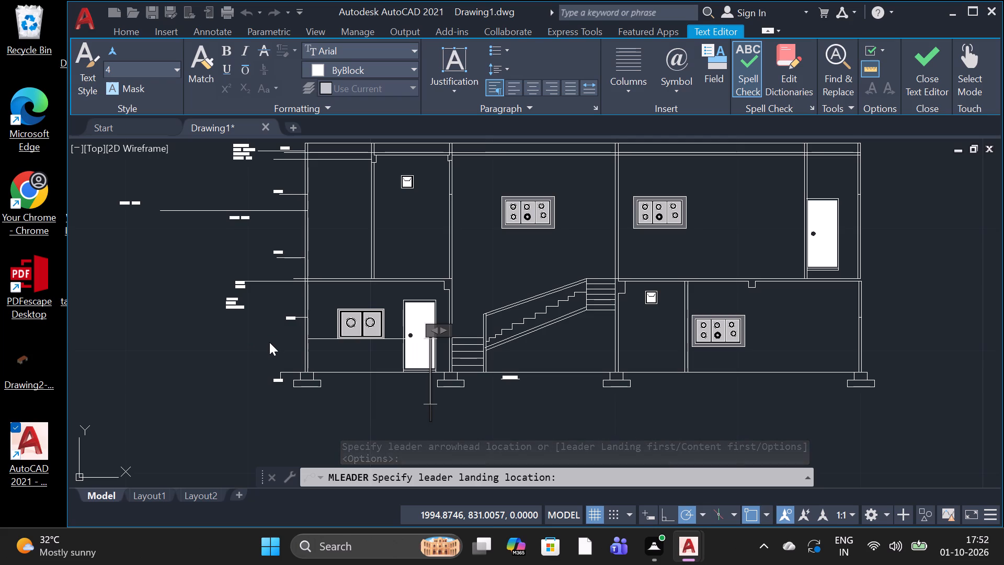
key("Escape")
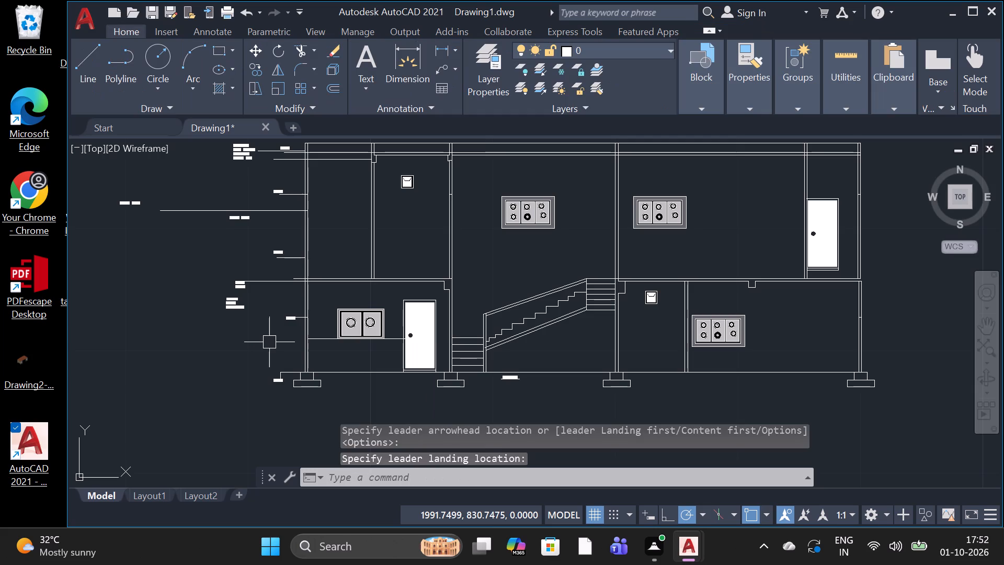
Draw a horizontal line outward from the ground-storey outer wall at the new leader's level, past the 0.45M labels.
left_click(97, 74)
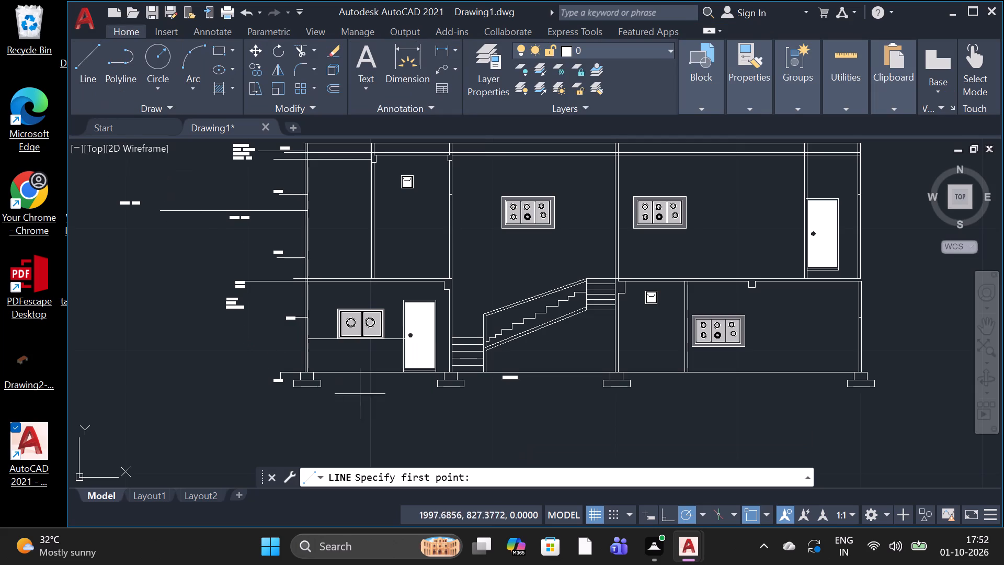
scroll(295, 338, "up", 2)
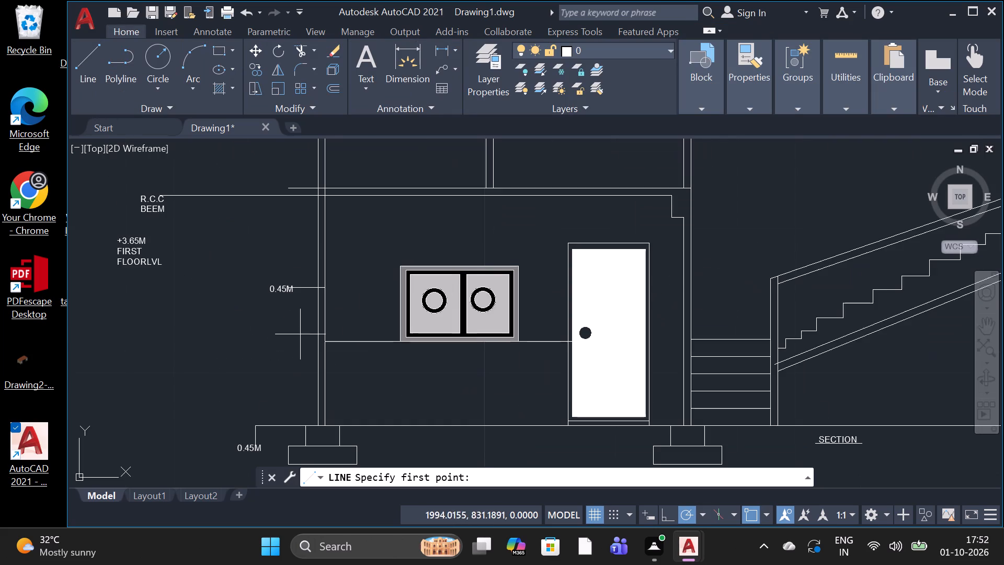
left_click(319, 335)
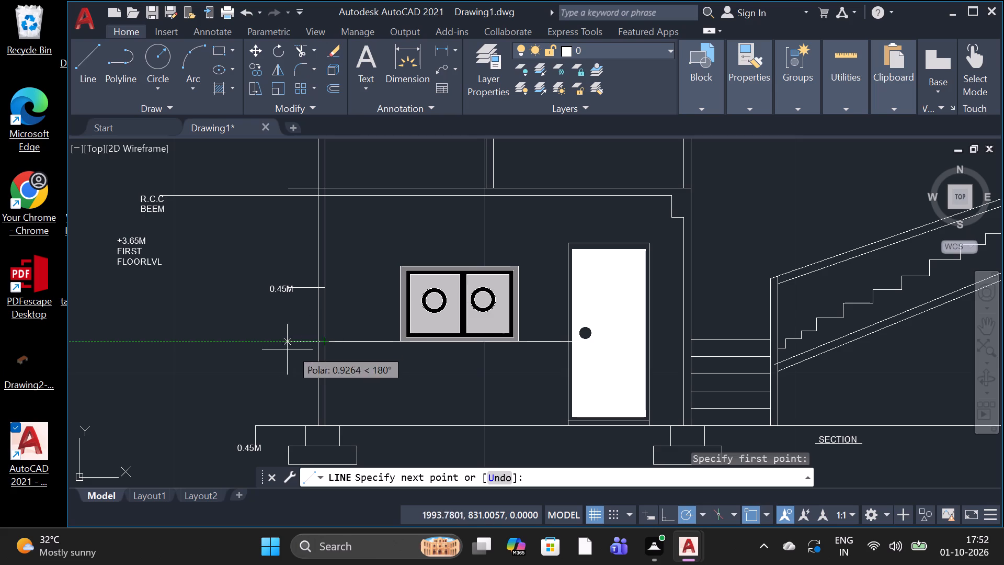
left_click(199, 347)
key("space")
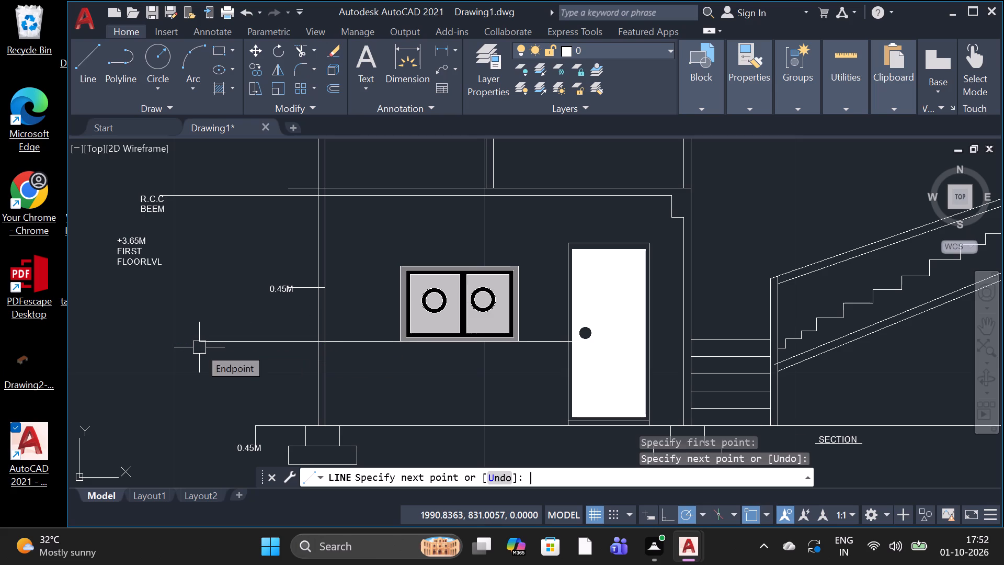
Add multiline text BRECK WALL +0.45M GROUND FLOOR LVL at height 0.20 at the outer end of the new ground-storey line.
type("T")
key("space")
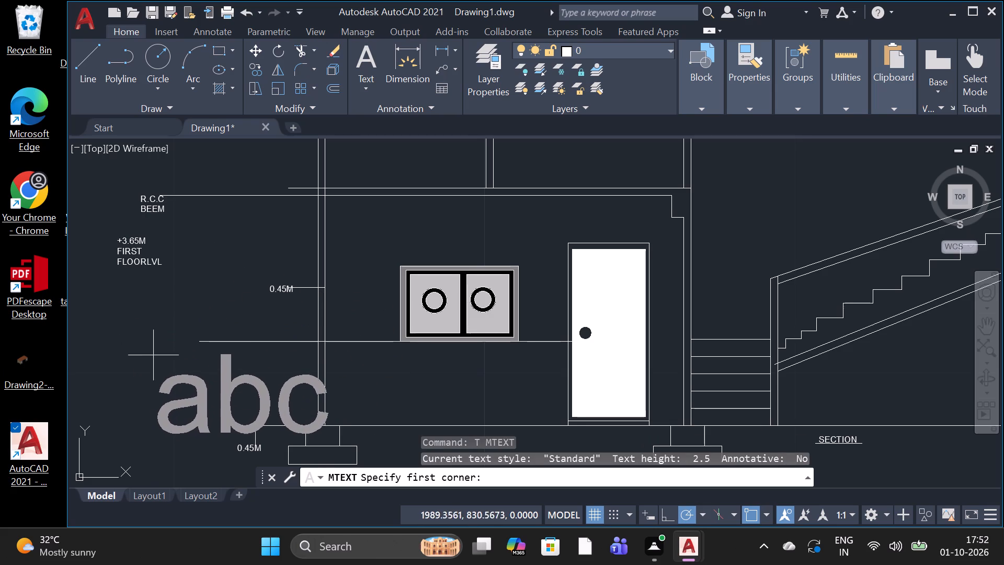
left_click(157, 337)
left_click(208, 369)
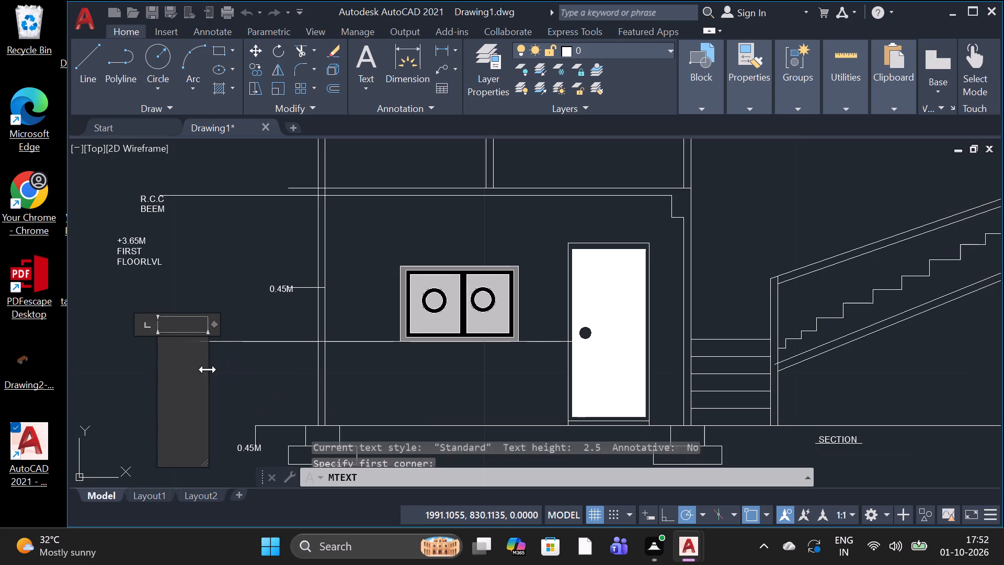
left_click(131, 62)
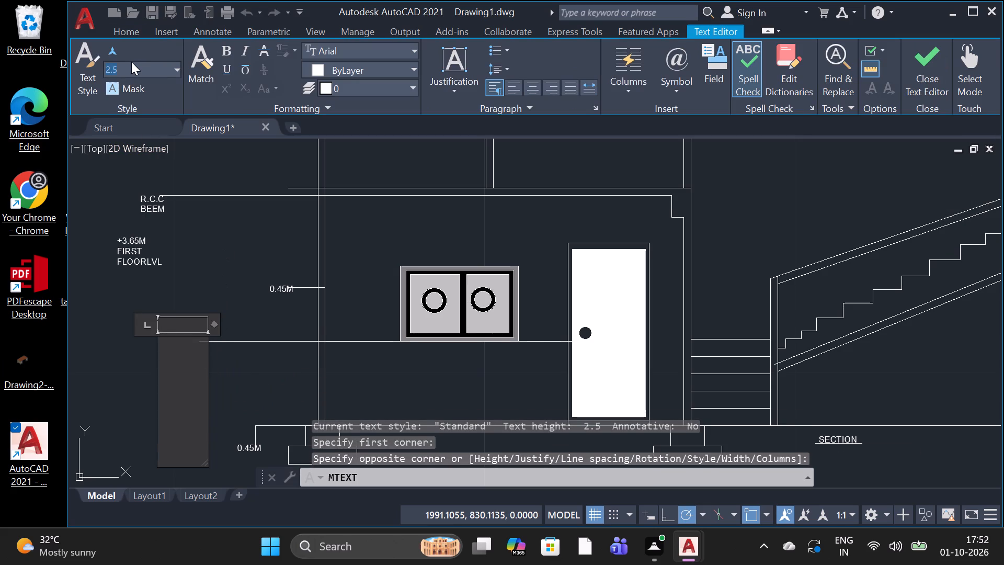
key("BackSpace")
key("BackSpace")
type("0.")
type("20")
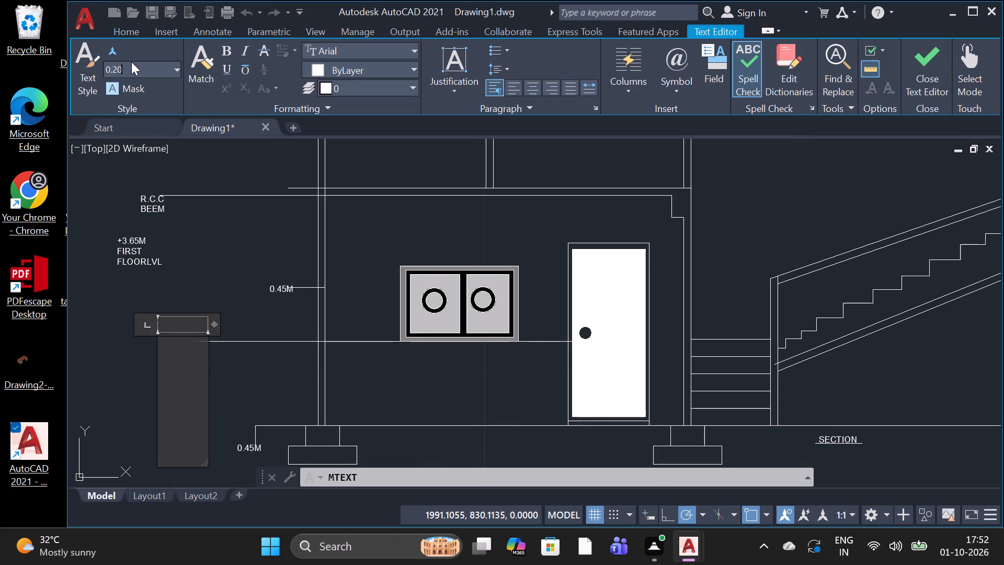
key("Return")
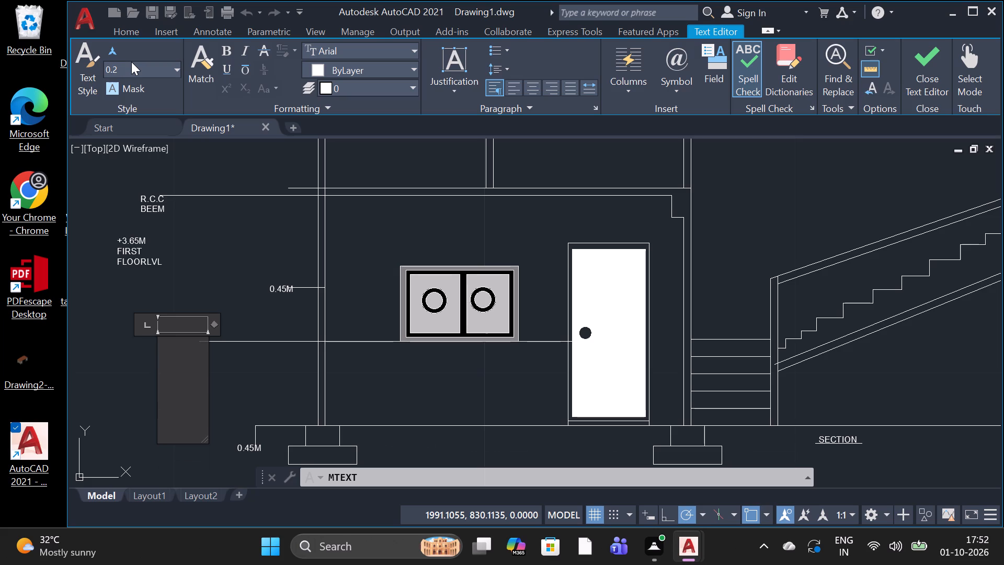
key("b")
key("r")
key("e")
type("CK WALL")
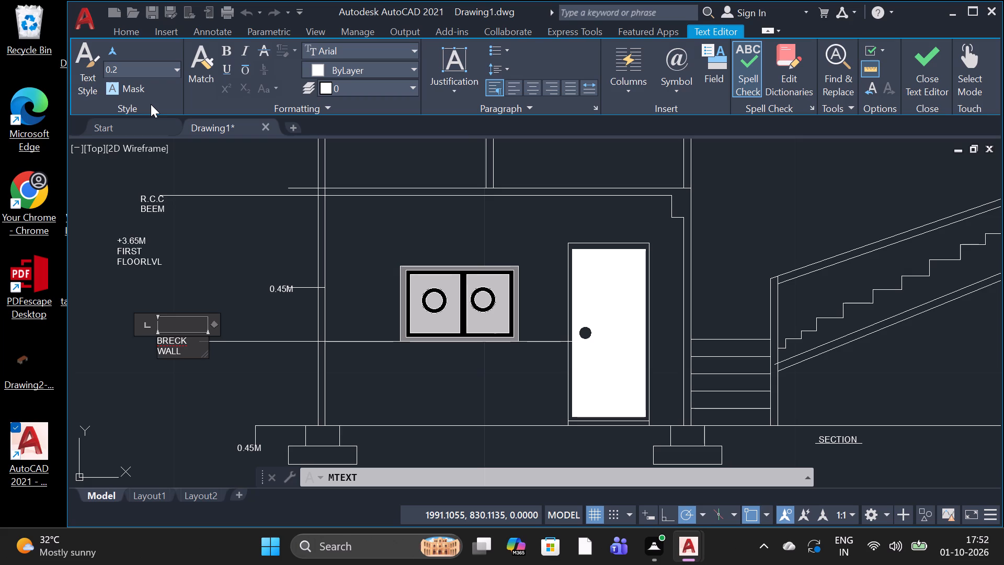
key("space")
key("shift+plus")
type("0.")
type("45")
key("m")
key("space")
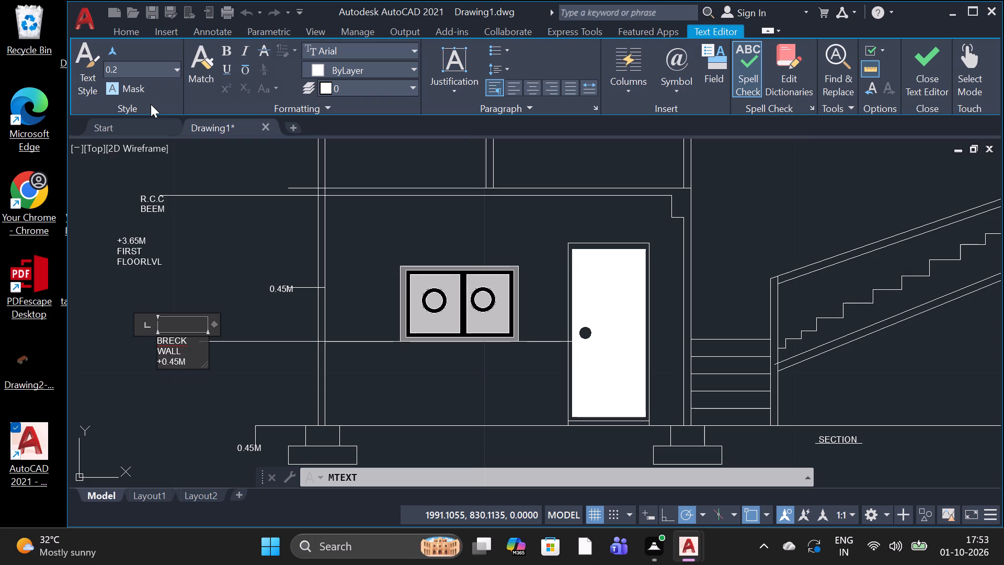
type("GROUND")
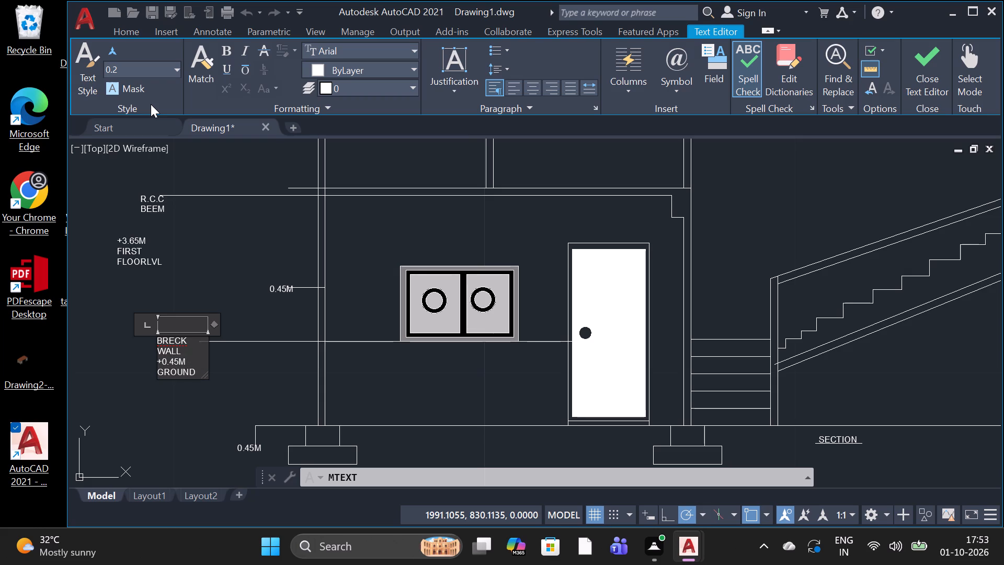
key("space")
type("FLO")
type("OR")
key("space")
type("LVL")
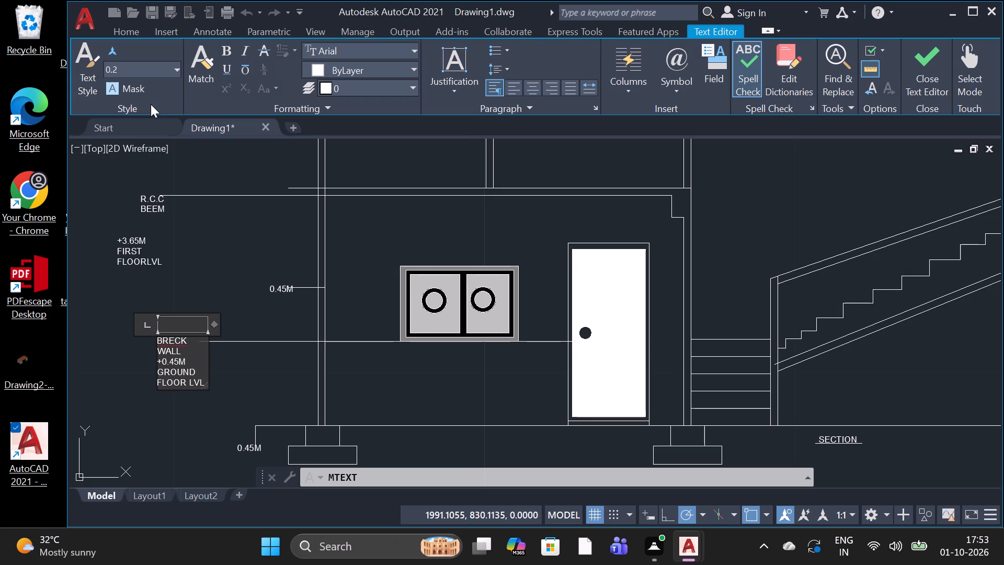
left_click(243, 388)
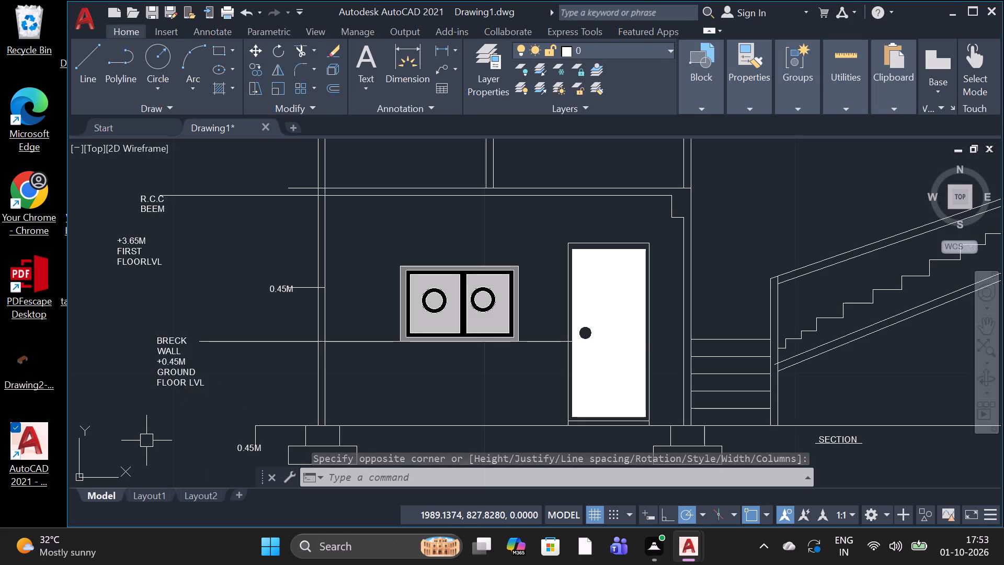
Save the drawing as BILDING SECTION in the Documents folder, in AutoCAD 2018 Drawing format.
scroll(146, 440, "down", 2)
scroll(196, 314, "down", 1)
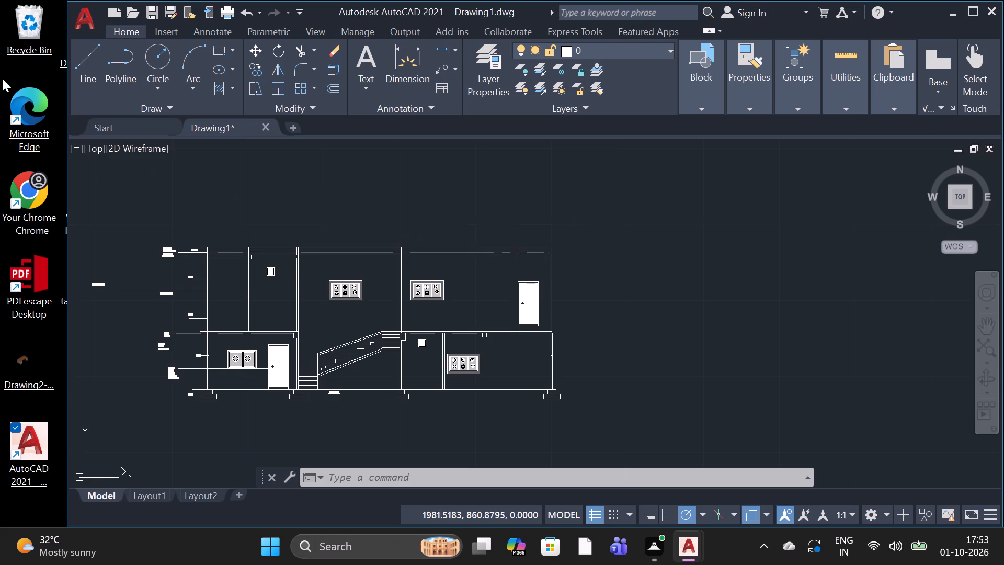
left_click(96, 18)
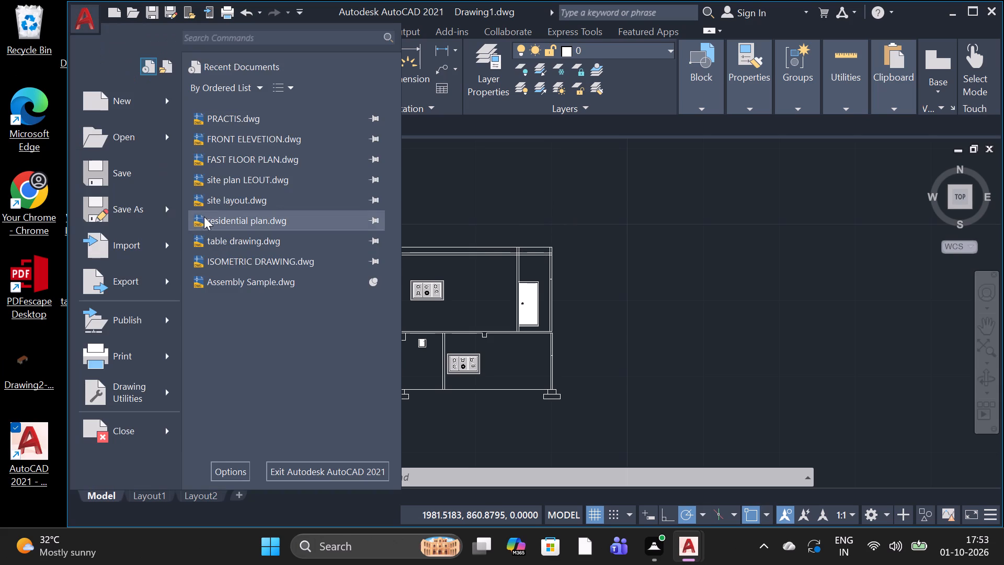
left_click(139, 208)
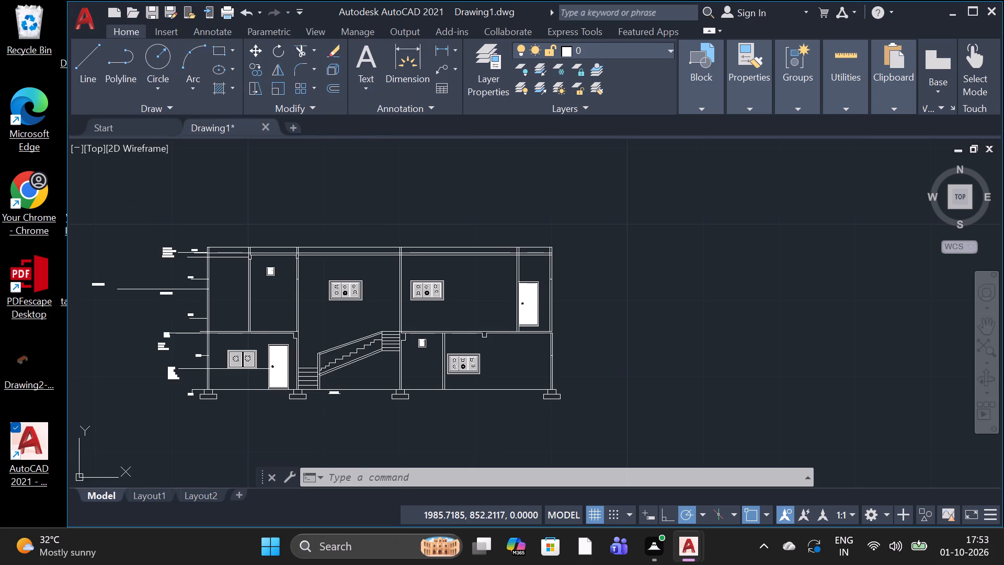
left_click(462, 421)
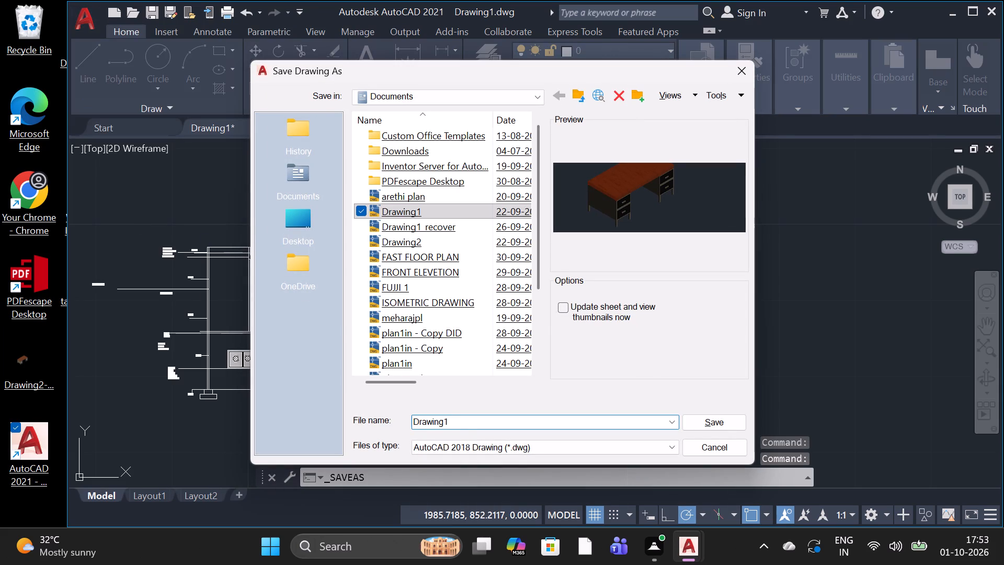
key("BackSpace")
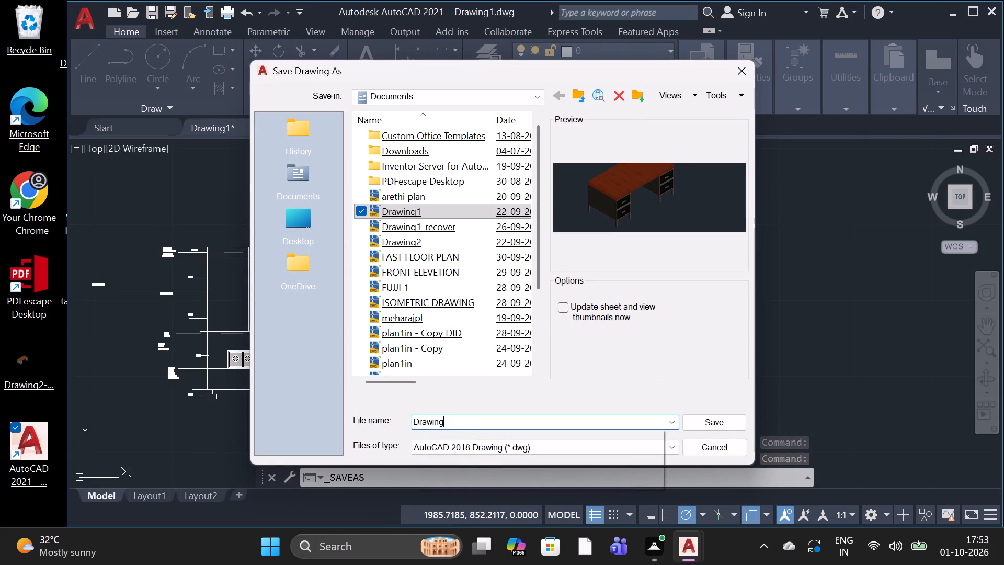
key("BackSpace")
key("BackSpace")
key("BackSpace")
key("BackSpace")
key("BackSpace")
key("BackSpace")
key("BackSpace")
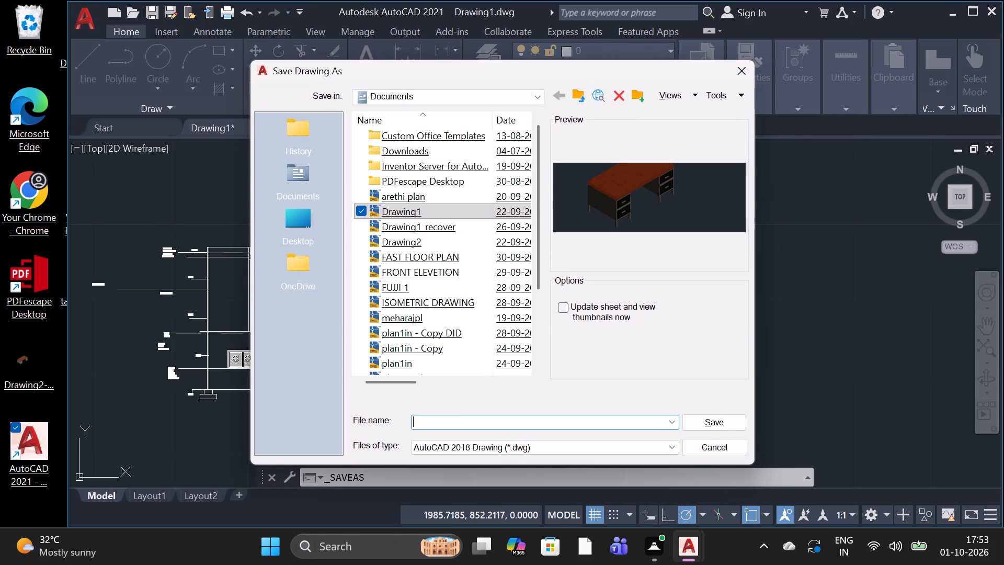
type("SE")
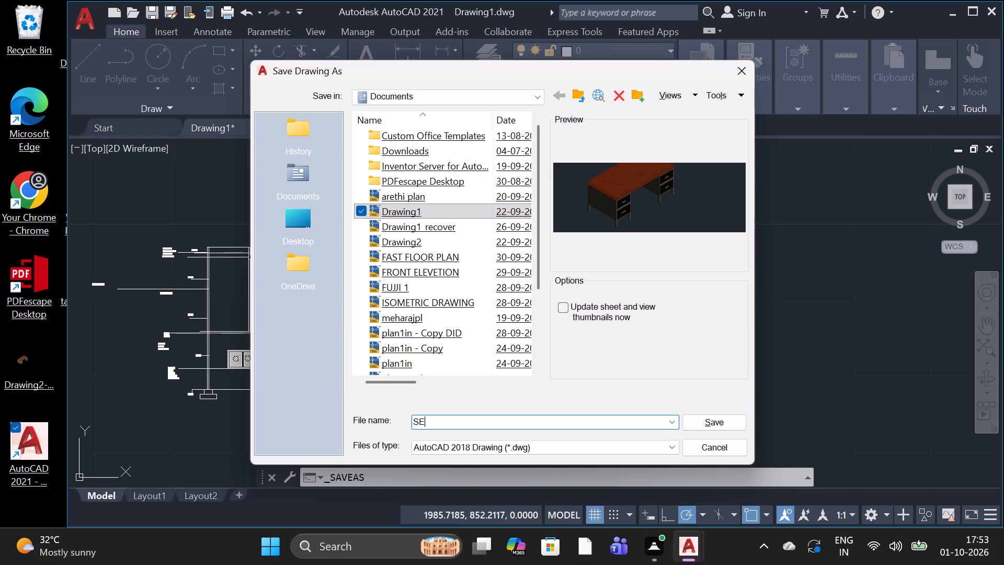
key("c")
type("TION")
key("space")
key("BackSpace")
key("BackSpace")
key("BackSpace")
key("BackSpace")
key("BackSpace")
key("BackSpace")
key("BackSpace")
key("BackSpace")
key("BackSpace")
key("BackSpace")
key("BackSpace")
key("BackSpace")
key("BackSpace")
key("BackSpace")
key("BackSpace")
type("BI")
type("LDING")
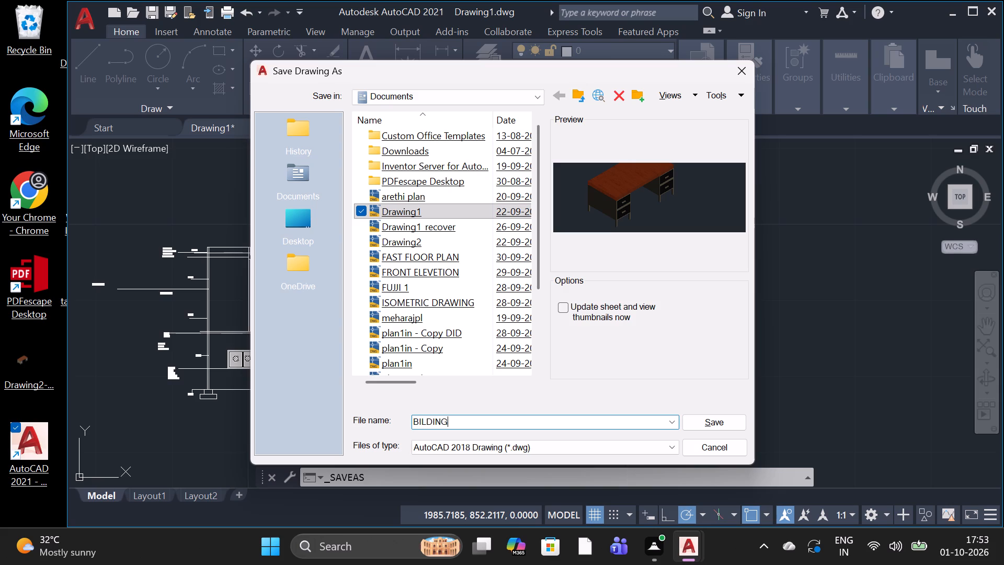
key("space")
type("SEC")
type("TION")
left_click(712, 421)
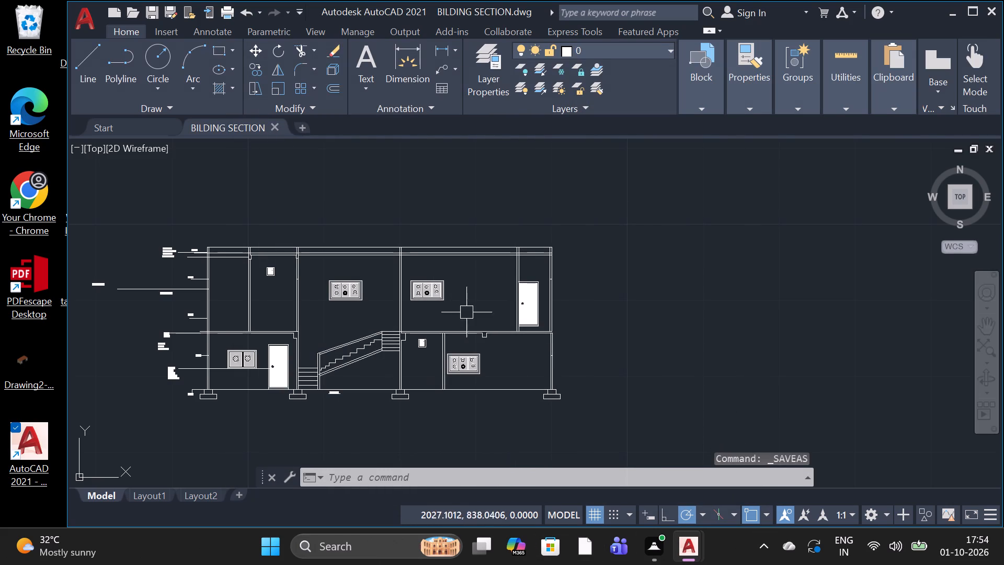
Turn off command log file recording with LOGFILEOFF.
left_click(531, 479)
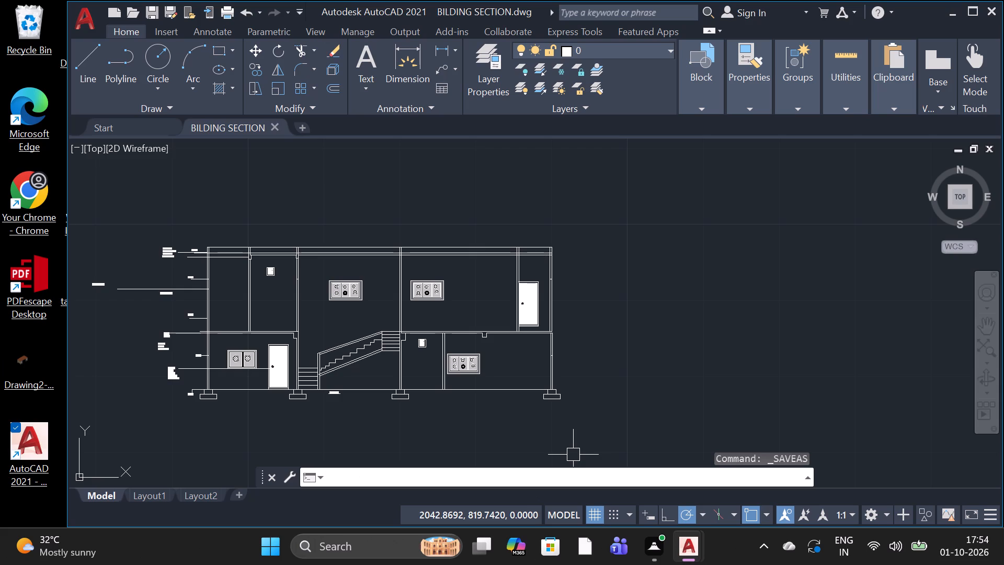
type("LOG")
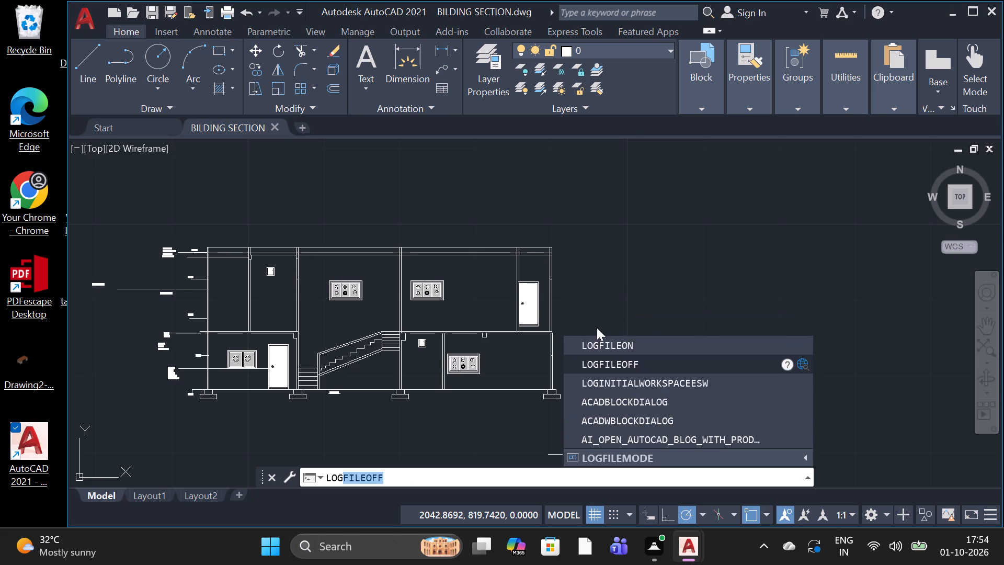
left_click(602, 364)
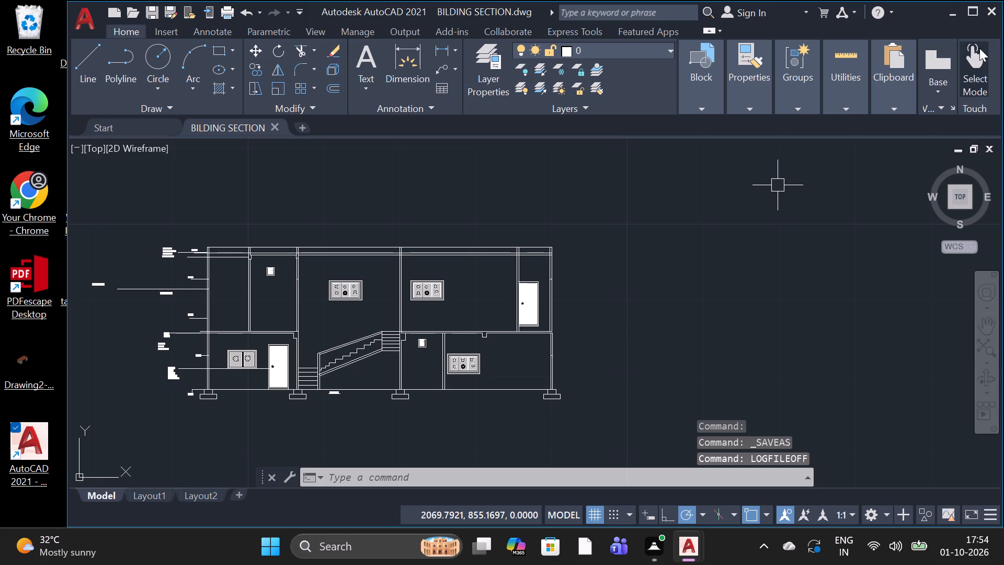
Close AutoCAD.
left_click(992, 4)
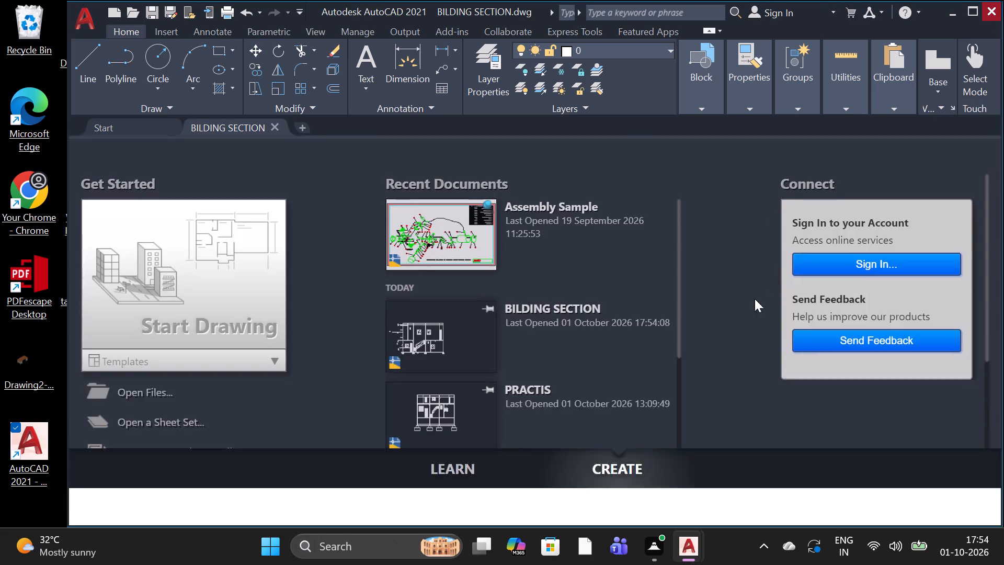